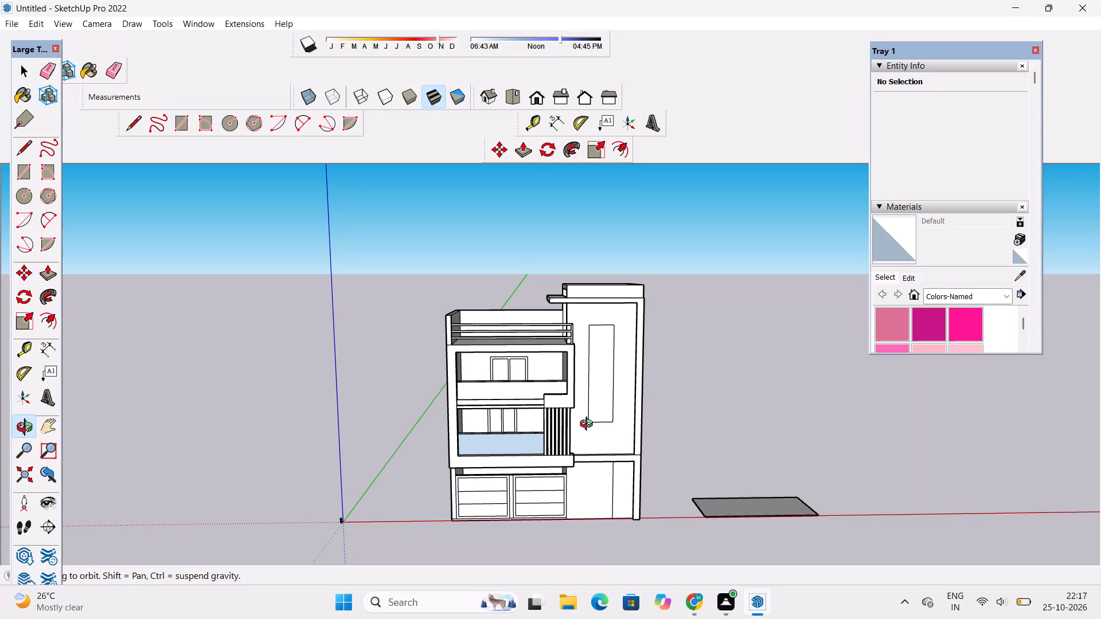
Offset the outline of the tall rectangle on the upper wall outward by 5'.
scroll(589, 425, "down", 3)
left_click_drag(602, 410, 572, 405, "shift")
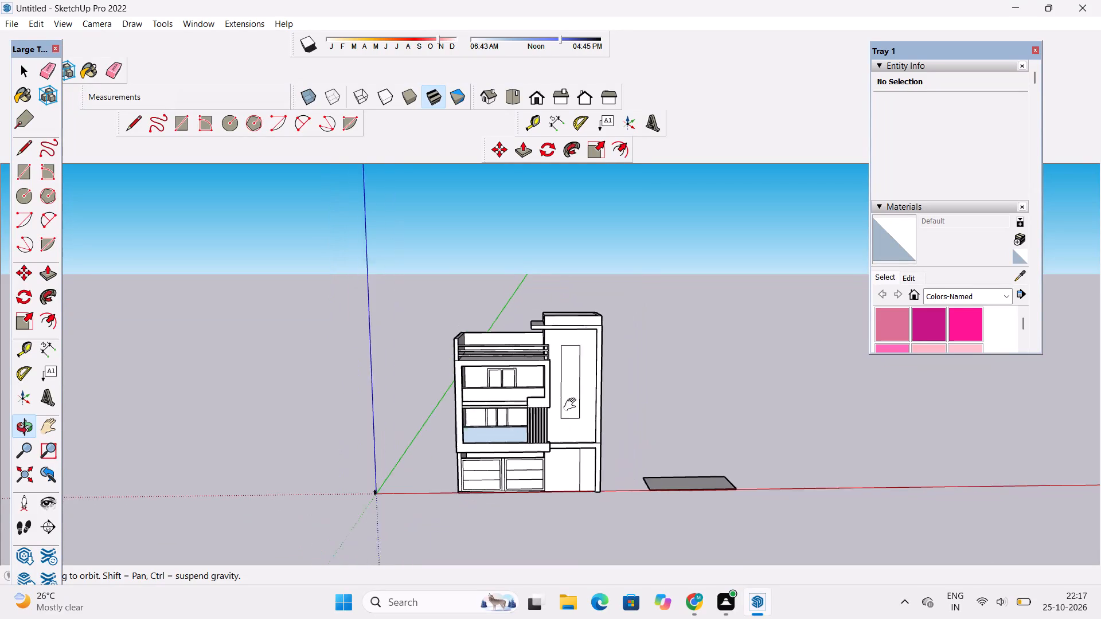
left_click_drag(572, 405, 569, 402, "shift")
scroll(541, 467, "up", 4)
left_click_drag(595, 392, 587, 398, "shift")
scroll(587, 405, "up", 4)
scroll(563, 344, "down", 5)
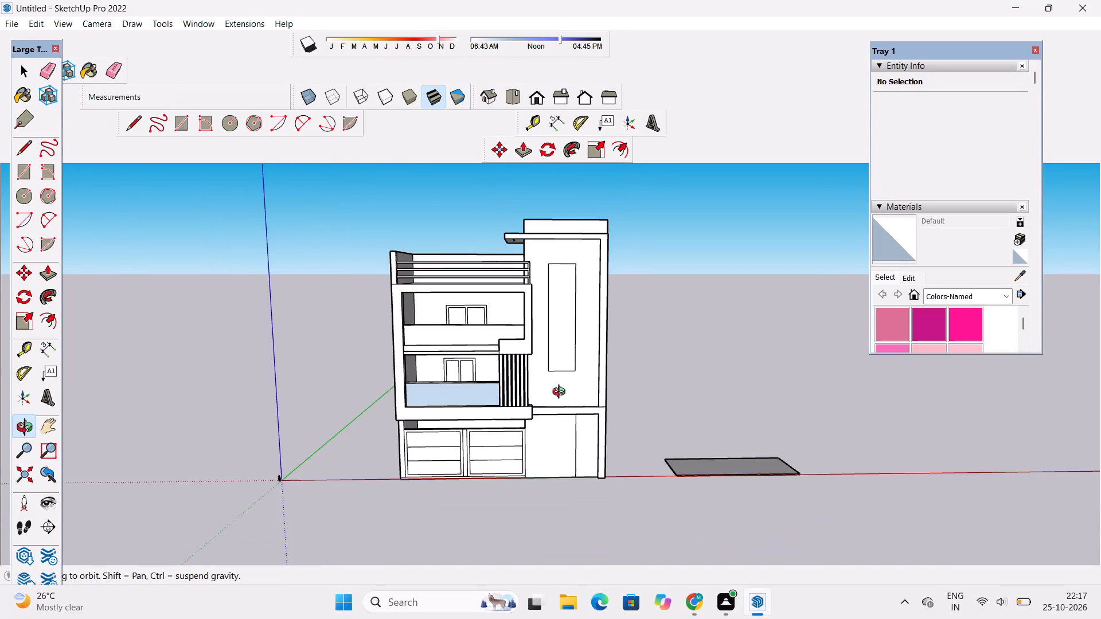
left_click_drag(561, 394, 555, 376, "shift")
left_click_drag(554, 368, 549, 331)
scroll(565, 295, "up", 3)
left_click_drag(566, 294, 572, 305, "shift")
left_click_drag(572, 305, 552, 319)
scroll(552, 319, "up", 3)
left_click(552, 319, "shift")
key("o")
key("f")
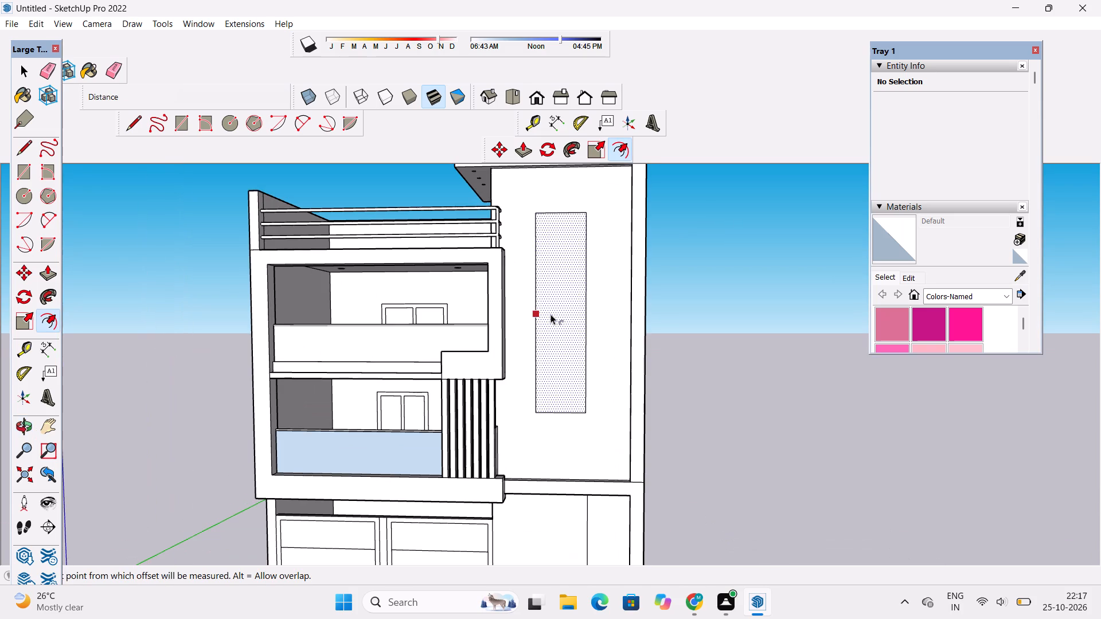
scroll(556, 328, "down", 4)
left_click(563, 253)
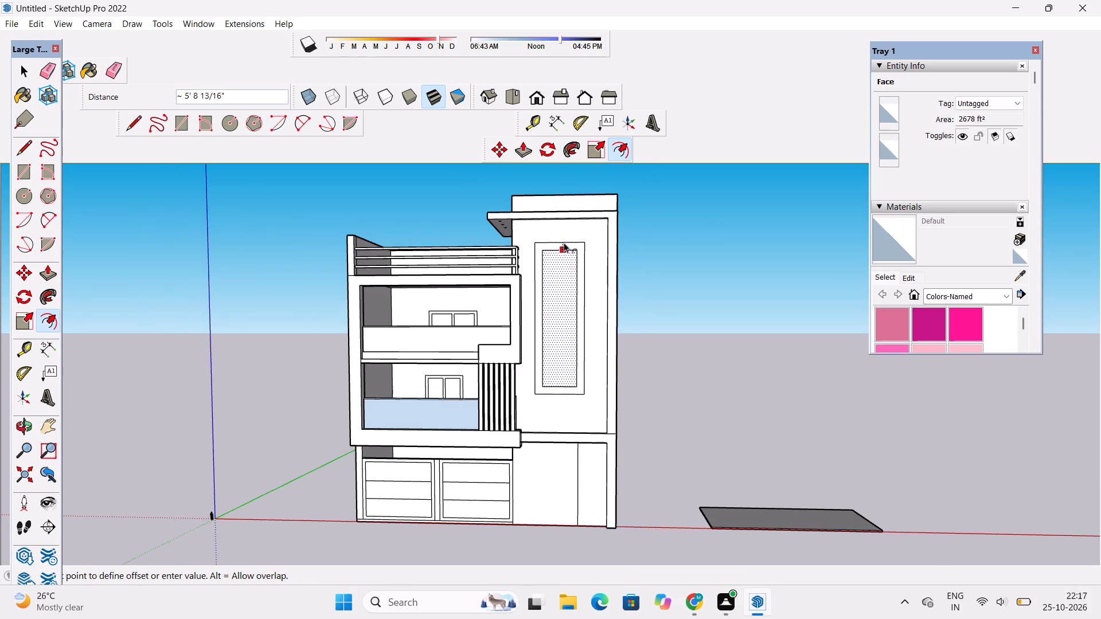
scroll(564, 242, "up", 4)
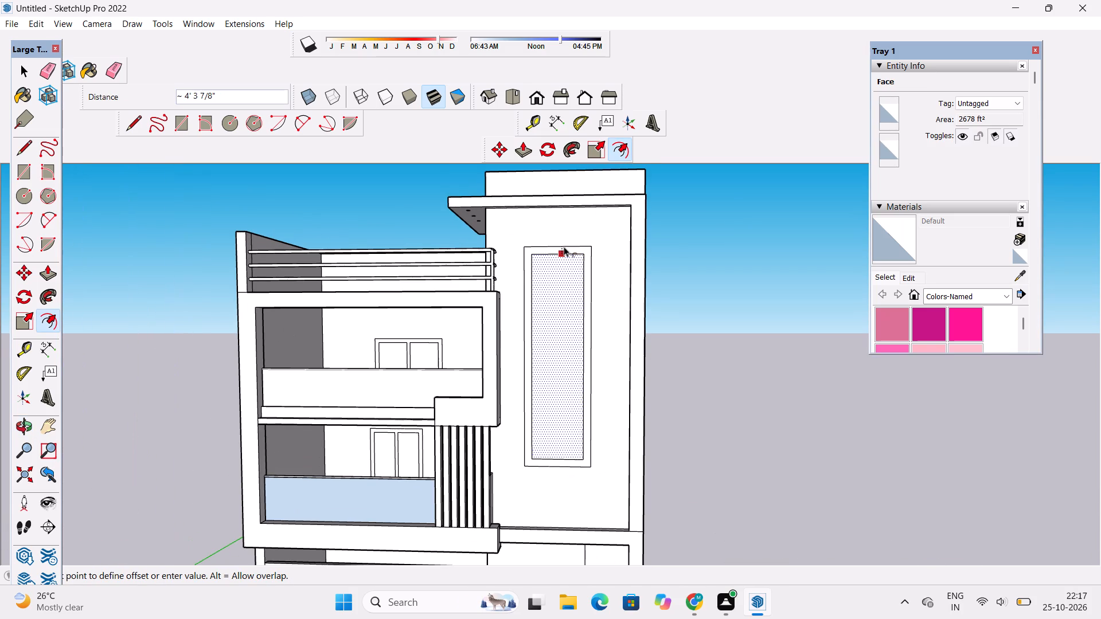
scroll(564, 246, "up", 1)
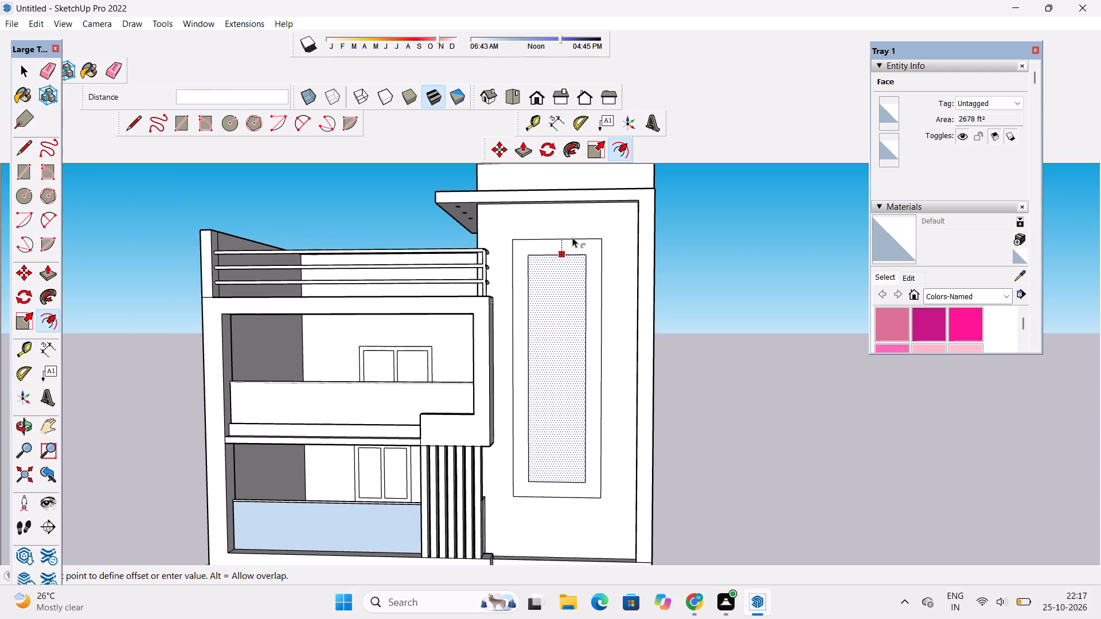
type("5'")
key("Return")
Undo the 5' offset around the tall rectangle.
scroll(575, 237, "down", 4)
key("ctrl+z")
Offset the tall rectangle's outline outward by 3.5' to form a surrounding frame.
scroll(573, 254, "up", 3)
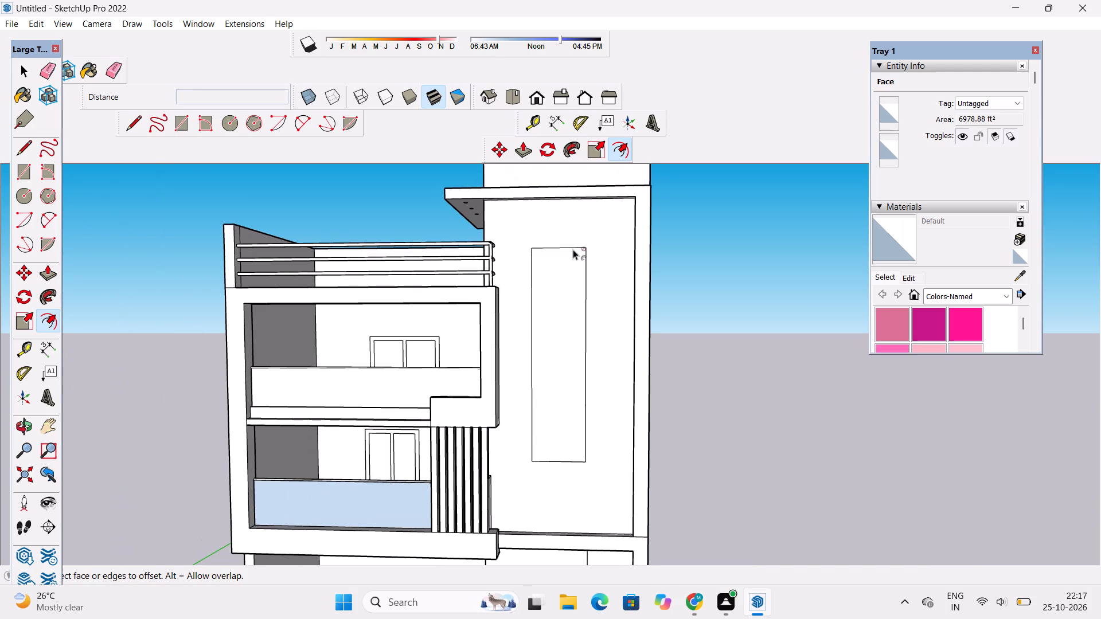
left_click(567, 256)
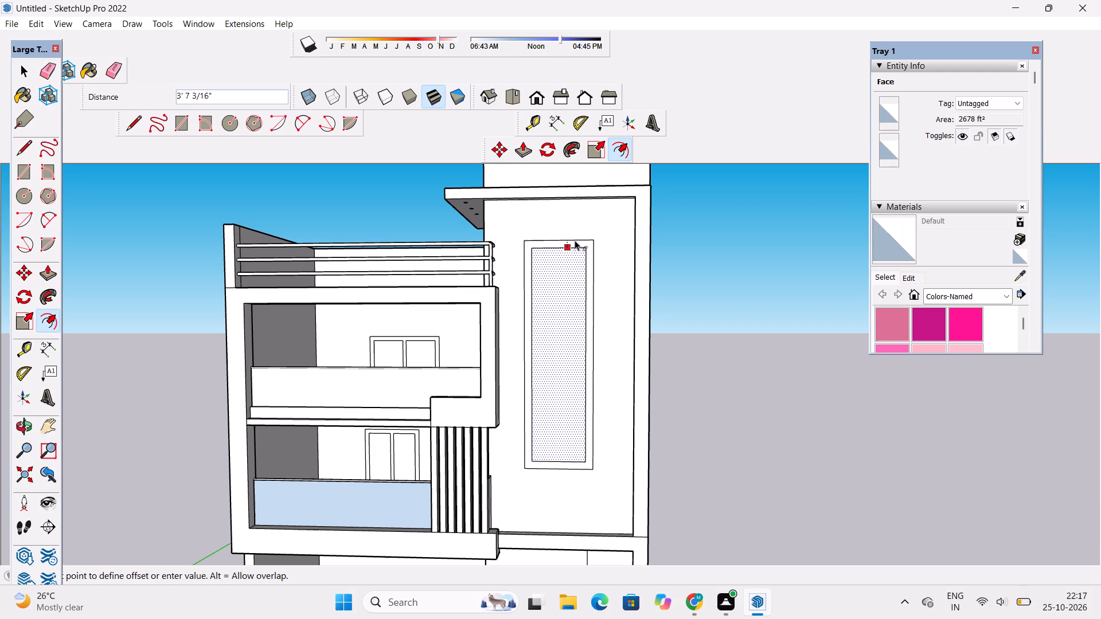
type("3.5'")
key("Return")
key("space")
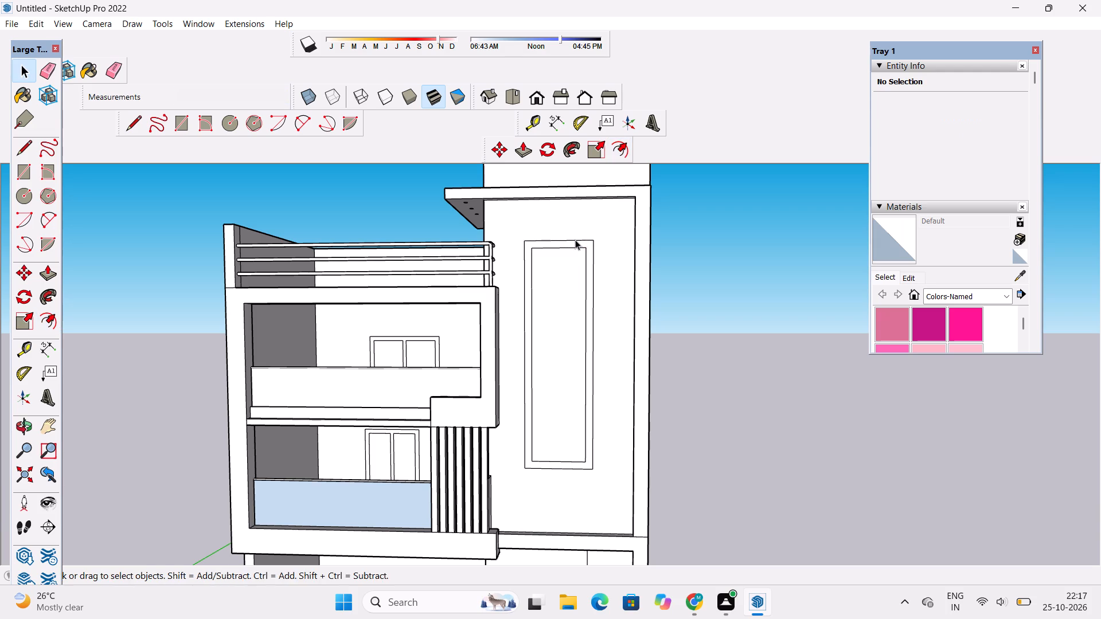
Place a horizontal guide line 15' below the top edge of the framed inner rectangle on the tall wall.
type("o")
left_click_drag(558, 287, 557, 265, "shift")
left_click_drag(557, 265, 557, 272)
left_click_drag(557, 280, 557, 260, "shift")
left_click_drag(557, 260, 559, 269)
left_click(556, 259, "shift")
left_click_drag(556, 260, 560, 267)
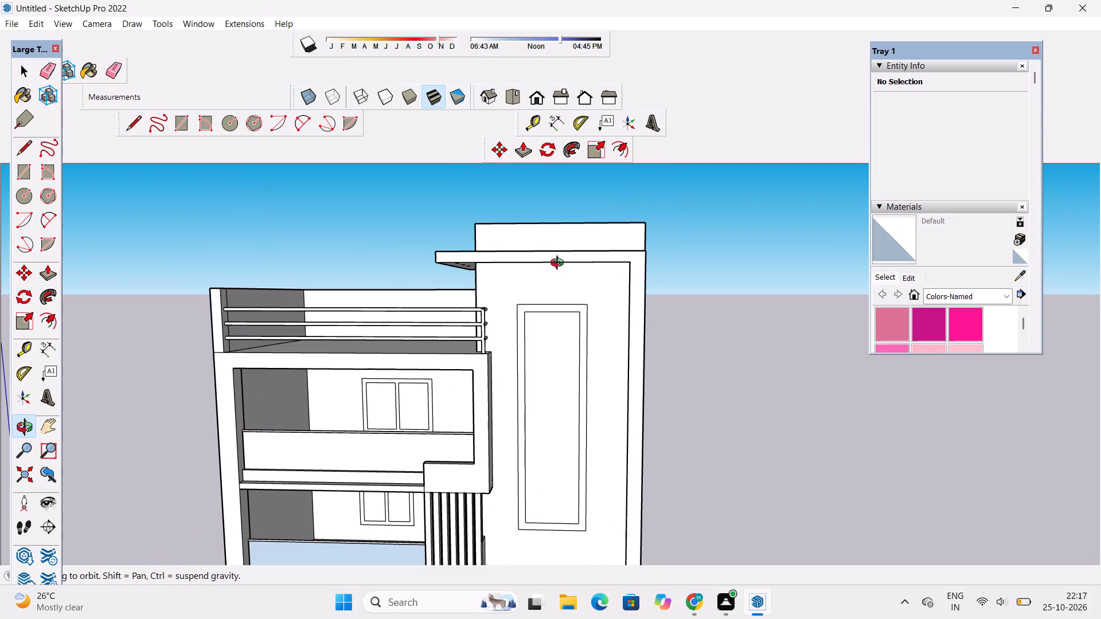
key("t")
scroll(561, 297, "down", 3)
scroll(561, 319, "up", 5)
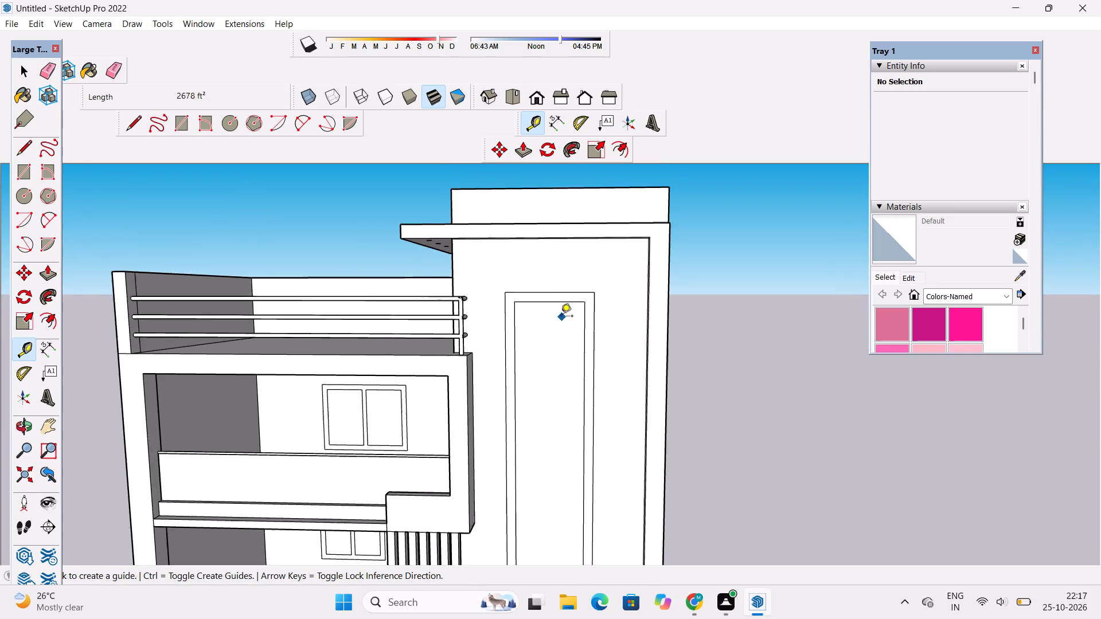
scroll(561, 317, "up", 1)
scroll(559, 285, "down", 8)
scroll(553, 285, "up", 4)
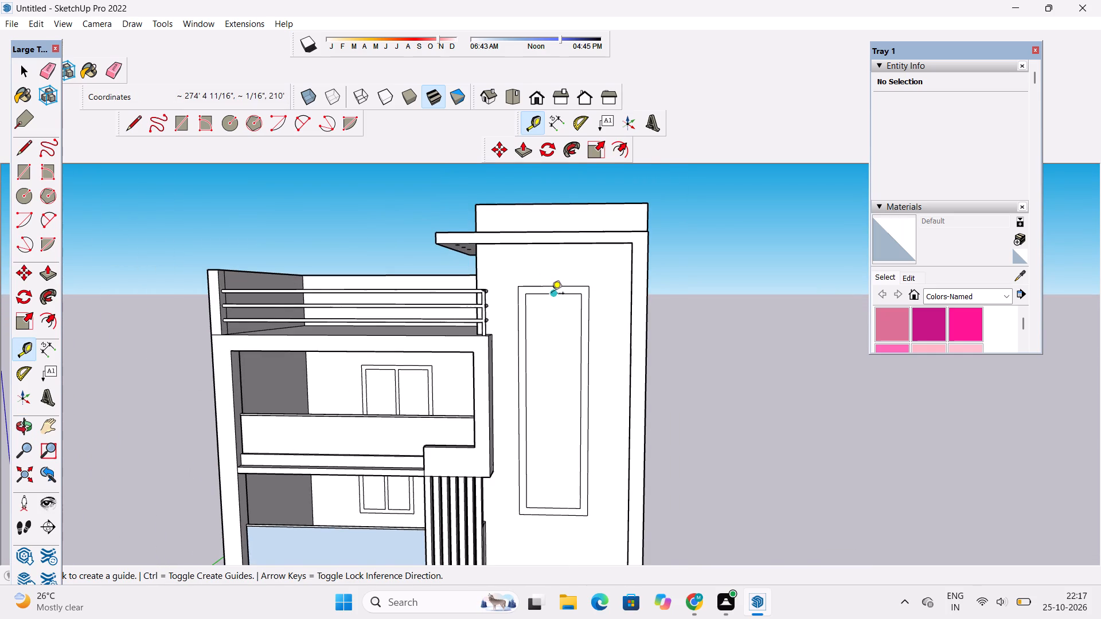
left_click(552, 294)
scroll(552, 308, "up", 4)
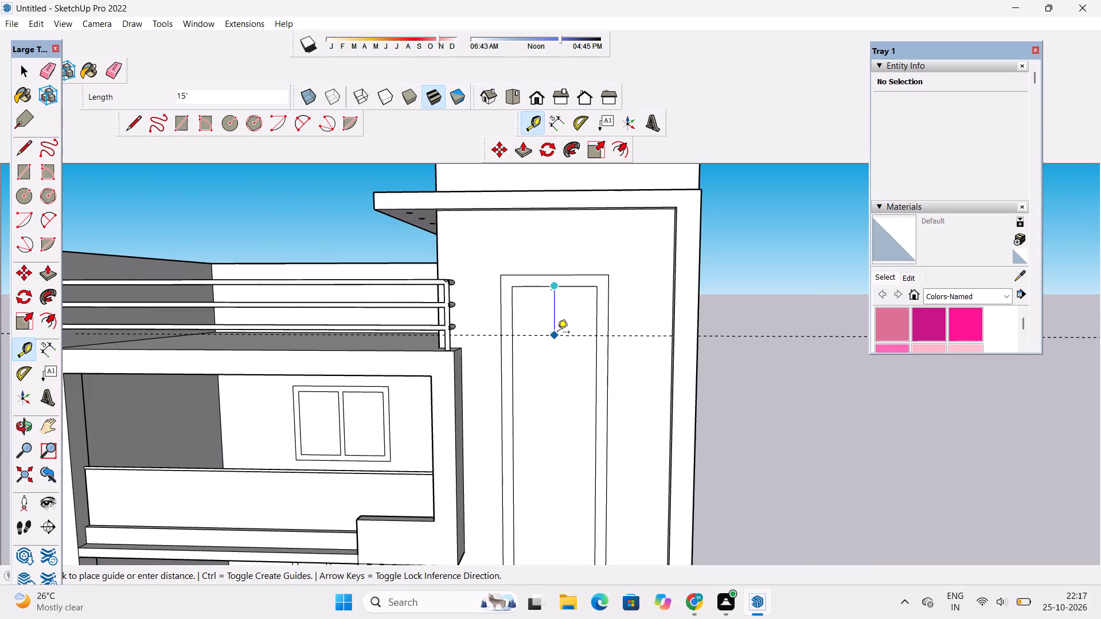
type("15'")
key("Return")
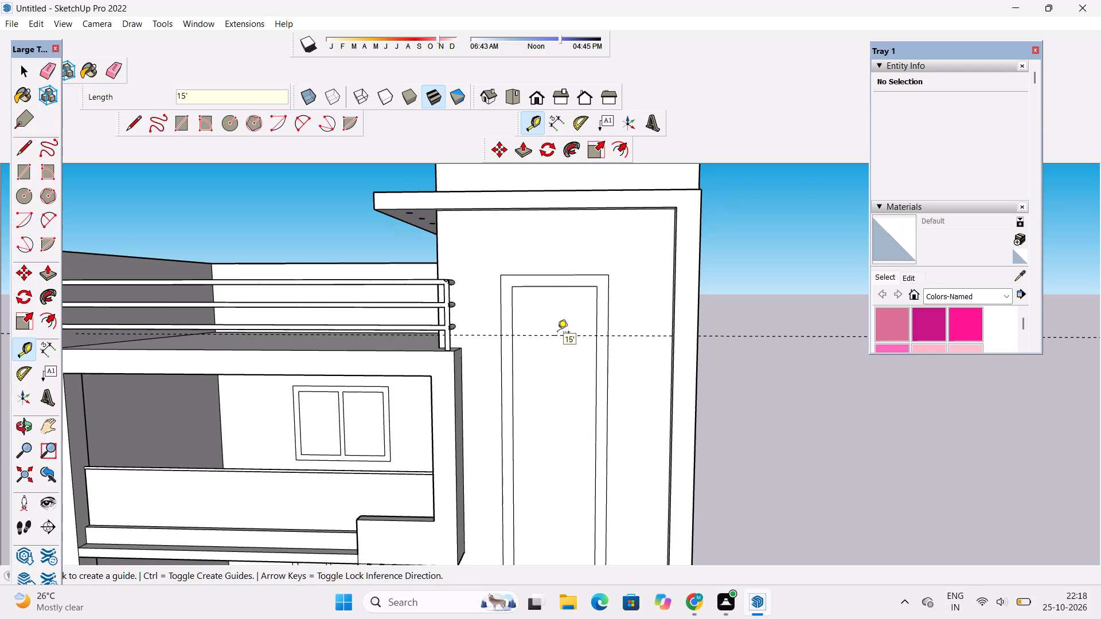
scroll(557, 307, "down", 4)
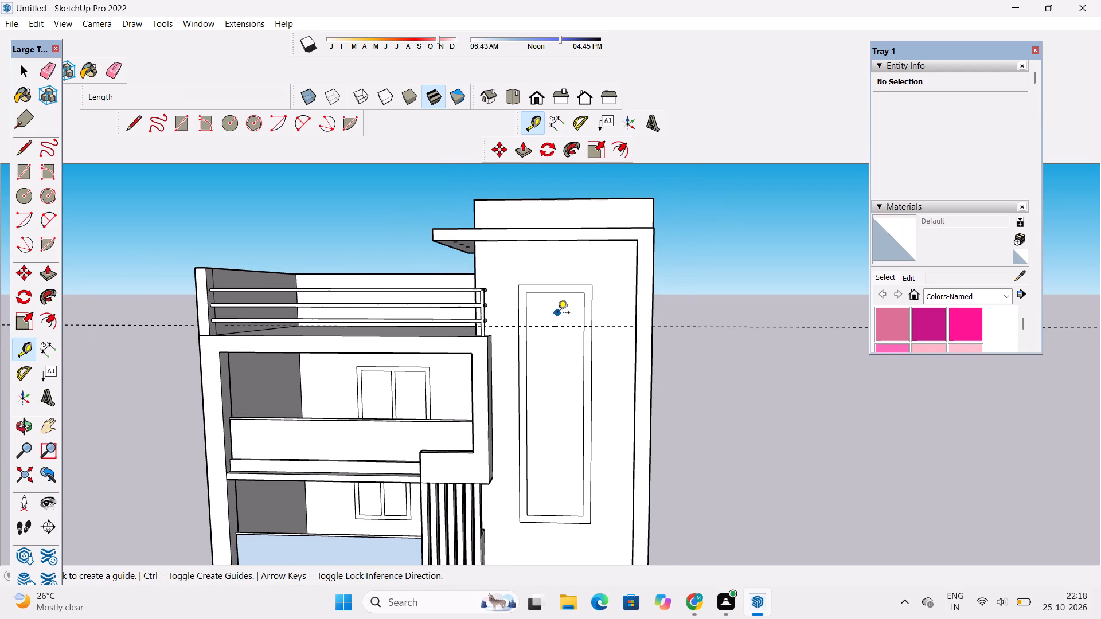
key("asterisk")
key("space")
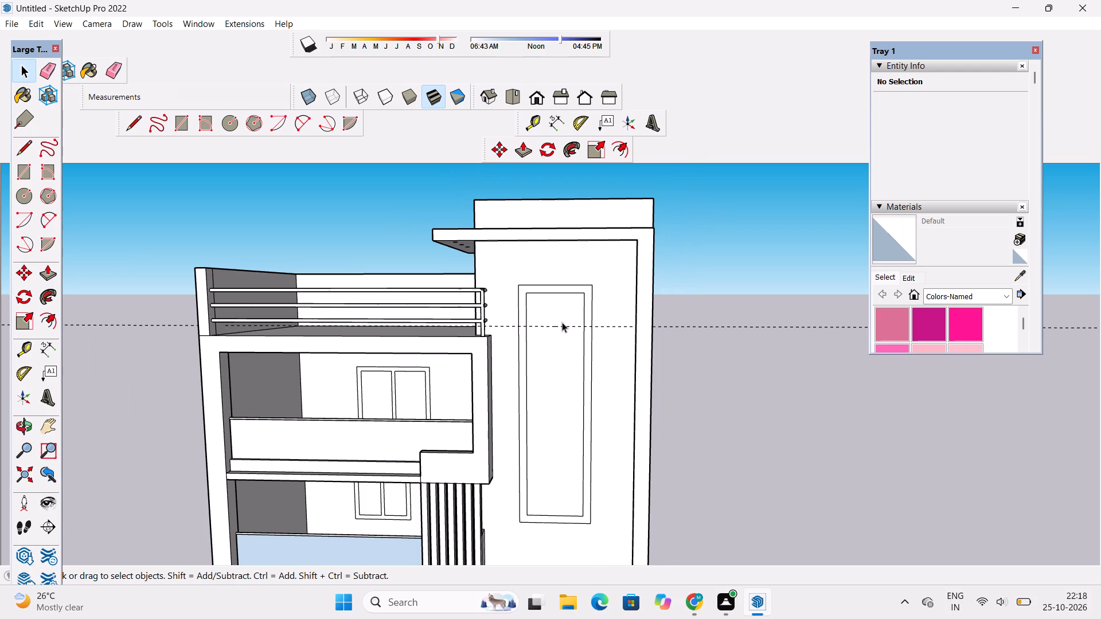
Copy the horizontal guide line downward at 15' spacing, making five copies down the tall framed rectangle.
left_click(567, 326)
key("m")
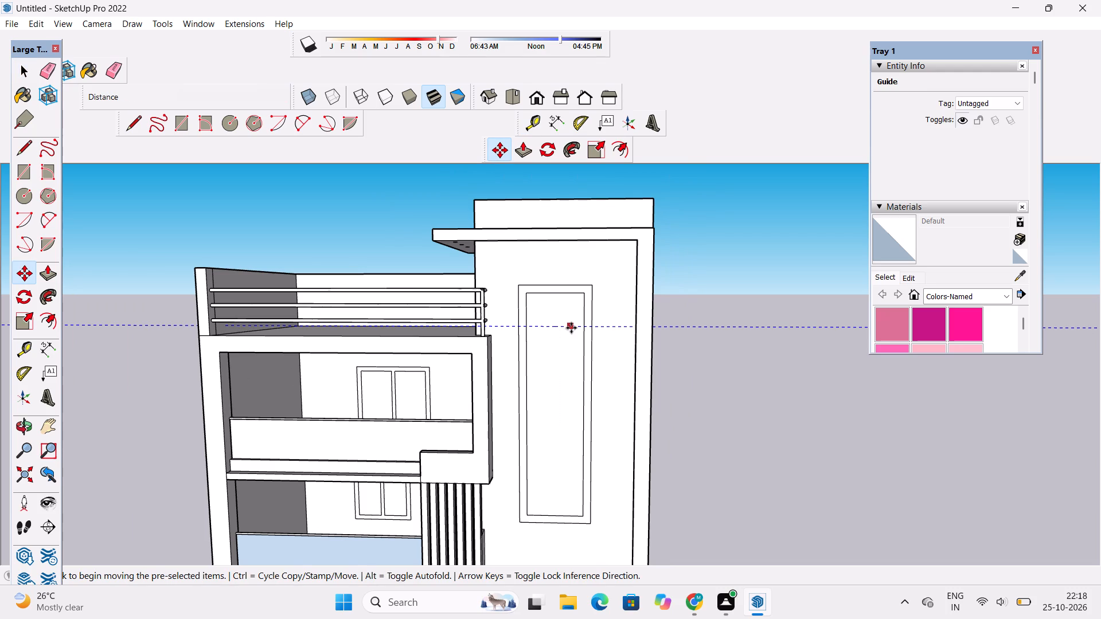
left_click(571, 328)
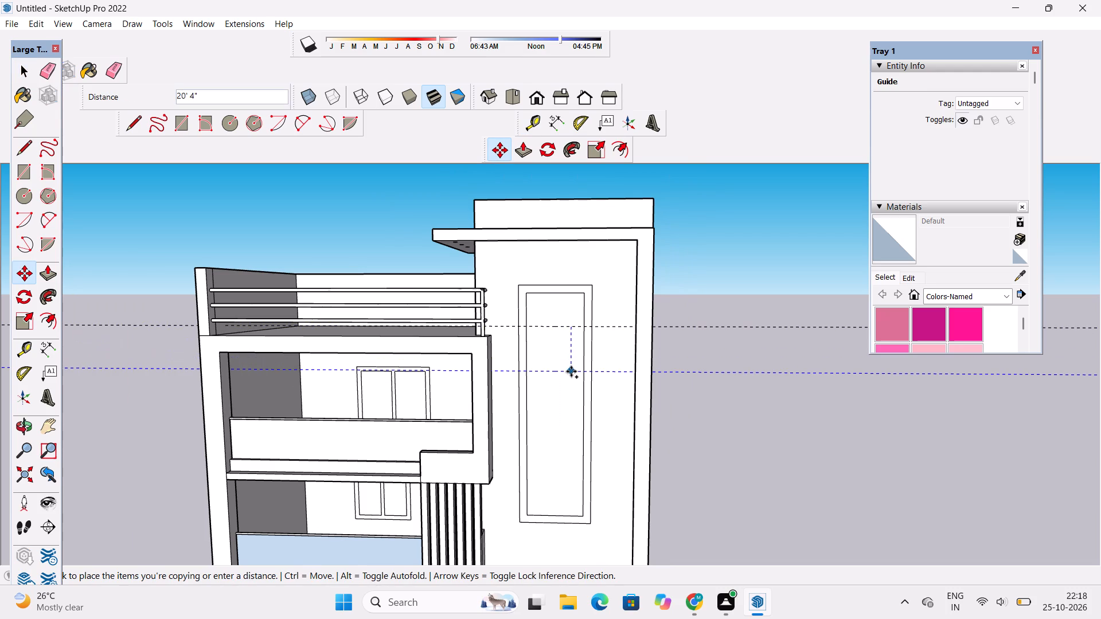
type("15'")
key("Return")
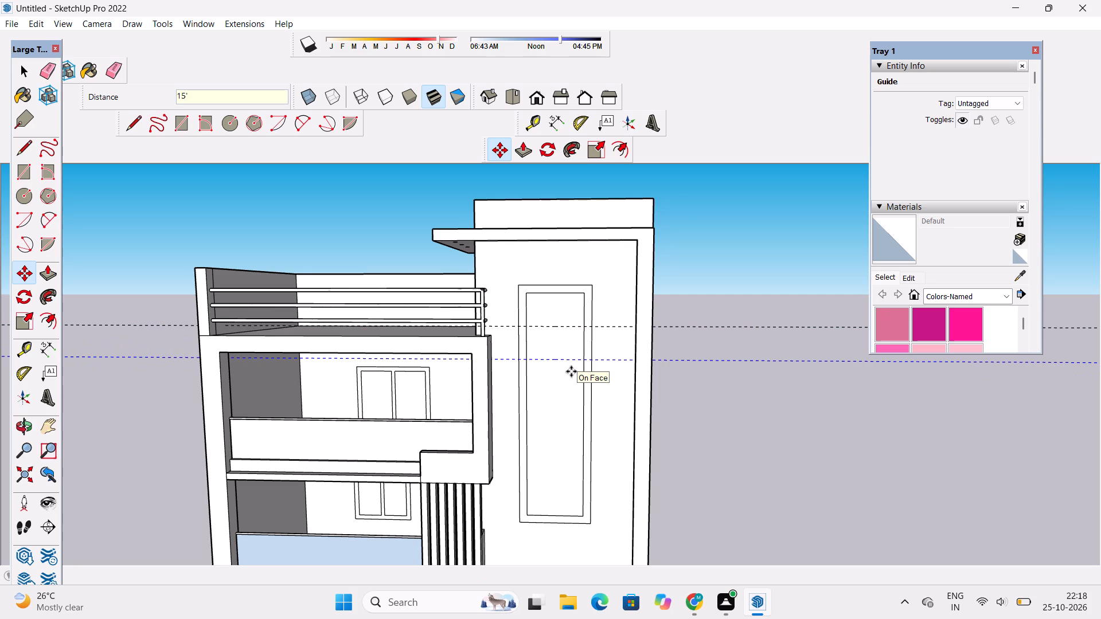
key("asterisk")
key("5")
key("Return")
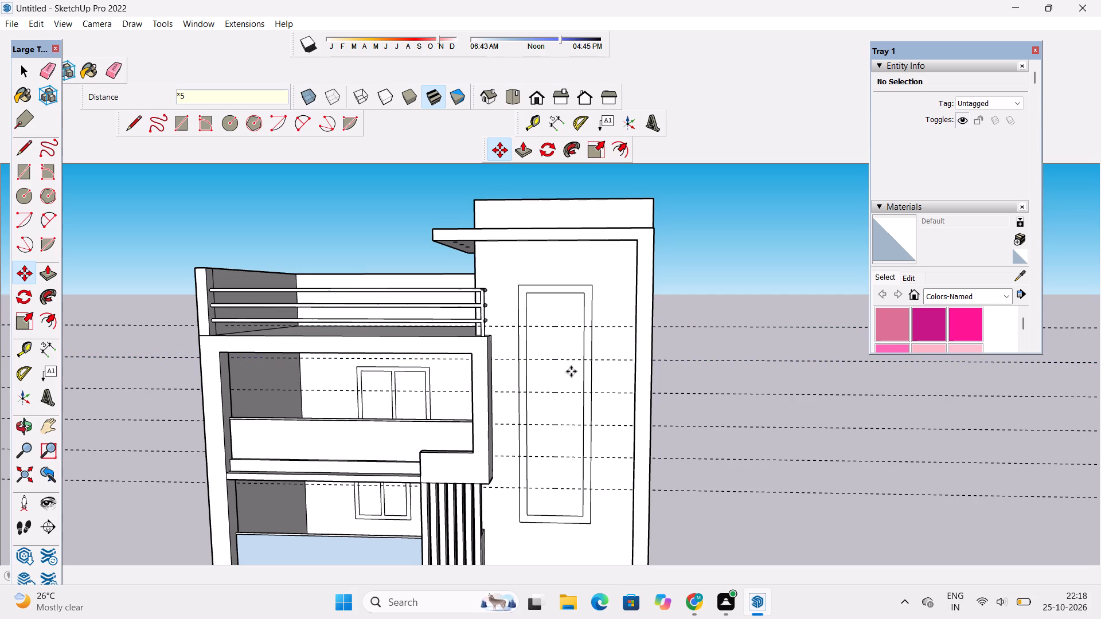
key("space")
Draw 26' horizontal lines across the inner rectangle along the upper three guide lines.
key("l")
scroll(549, 330, "up", 4)
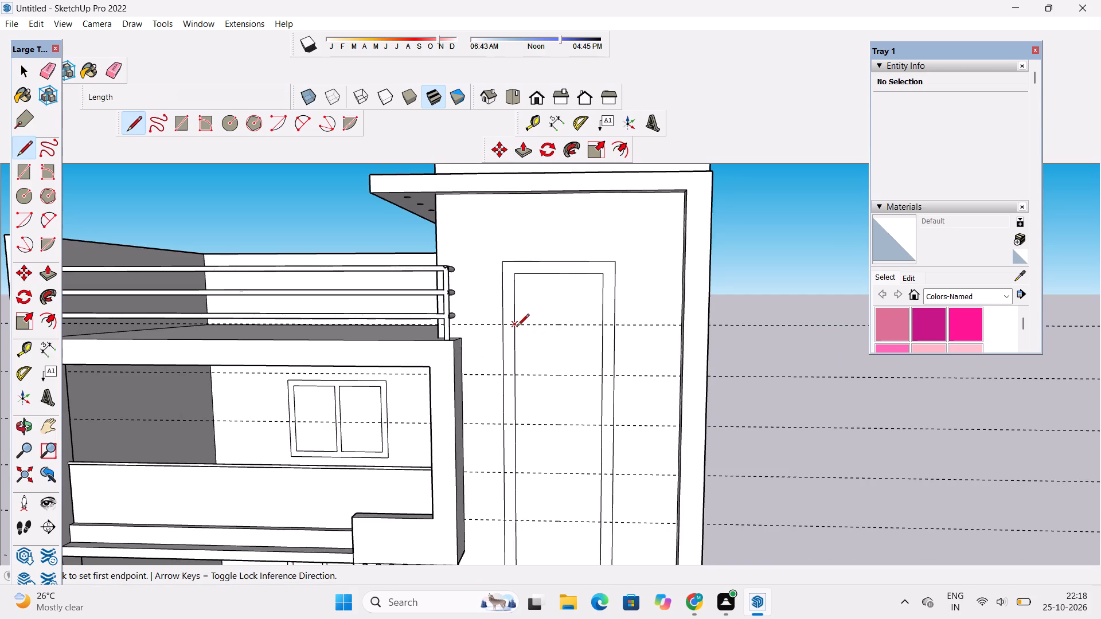
left_click(513, 326)
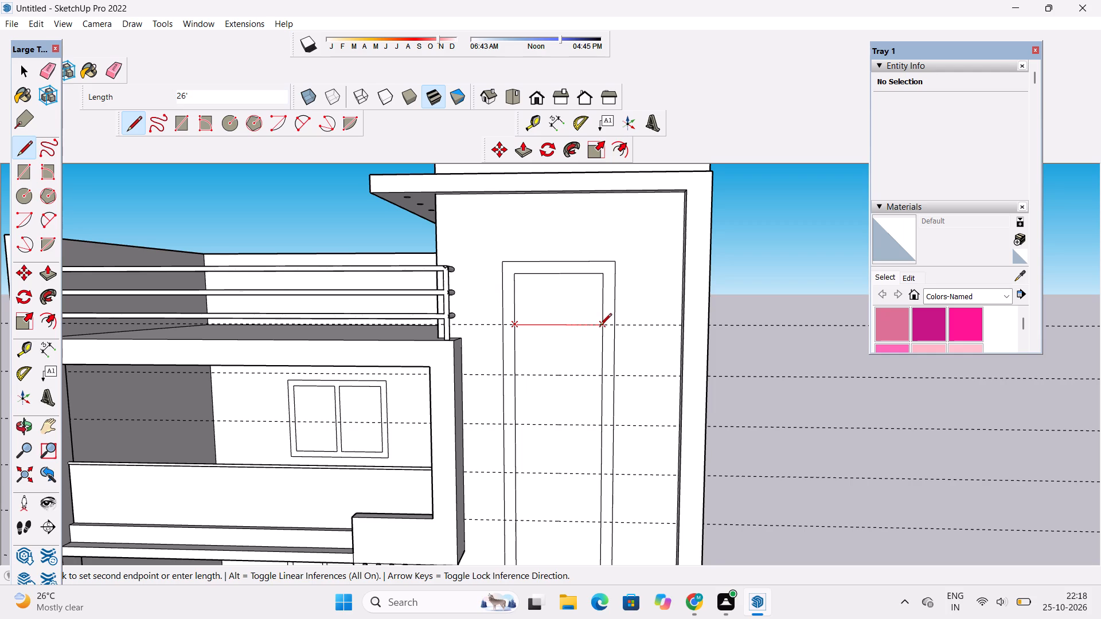
left_click(600, 326)
scroll(557, 266, "down", 5)
scroll(562, 323, "up", 5)
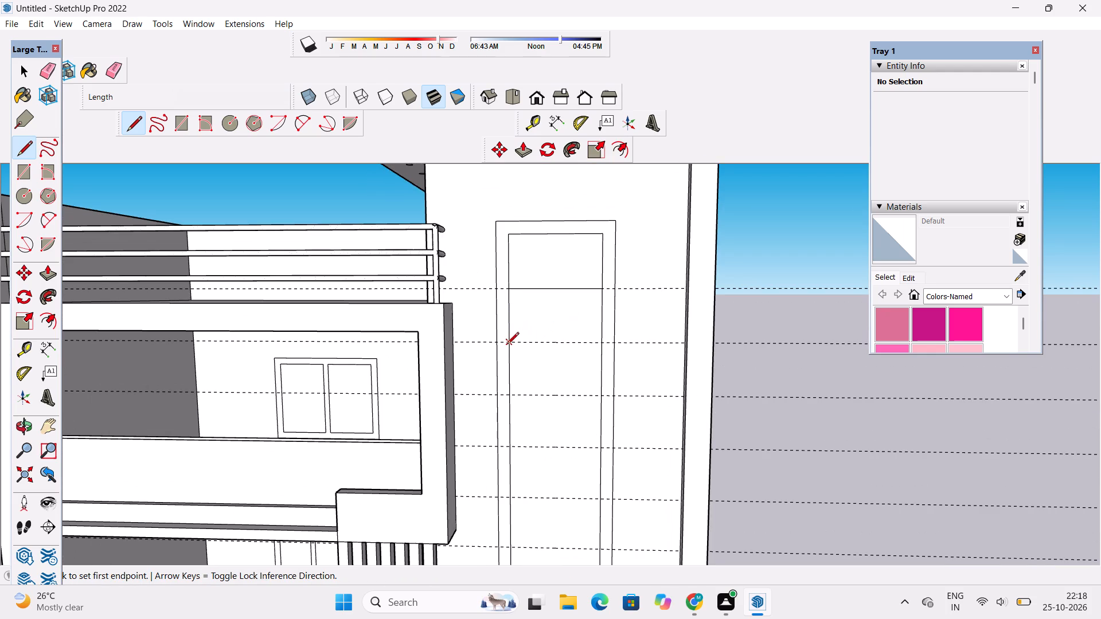
left_click(507, 343)
scroll(507, 343, "down", 4)
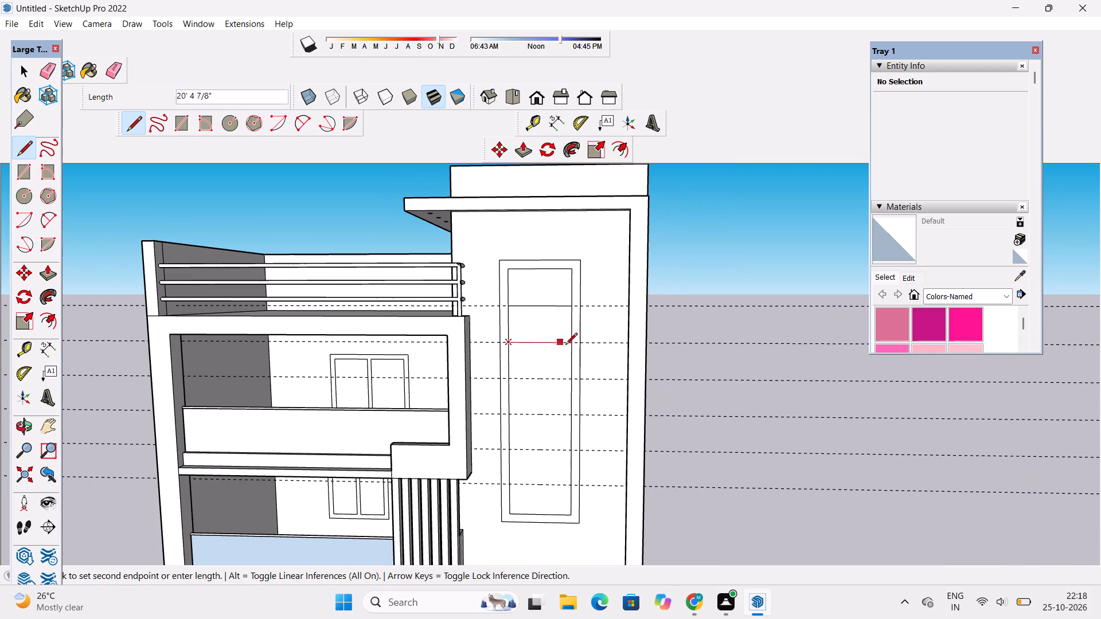
left_click(569, 344)
scroll(543, 327, "down", 4)
scroll(553, 369, "up", 9)
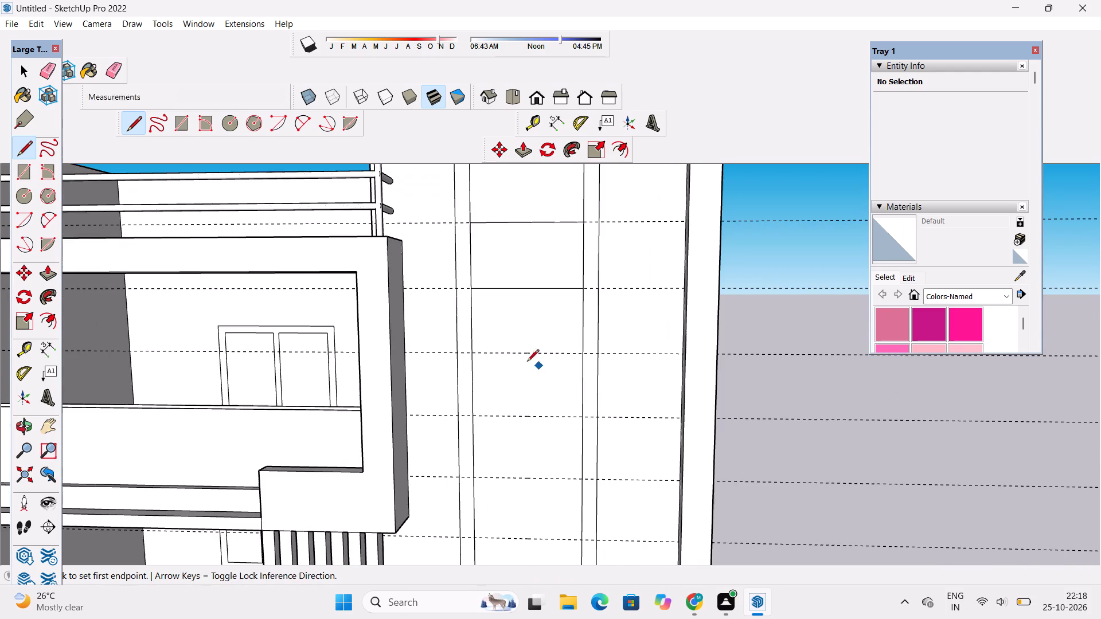
left_click(471, 354)
left_click(582, 354)
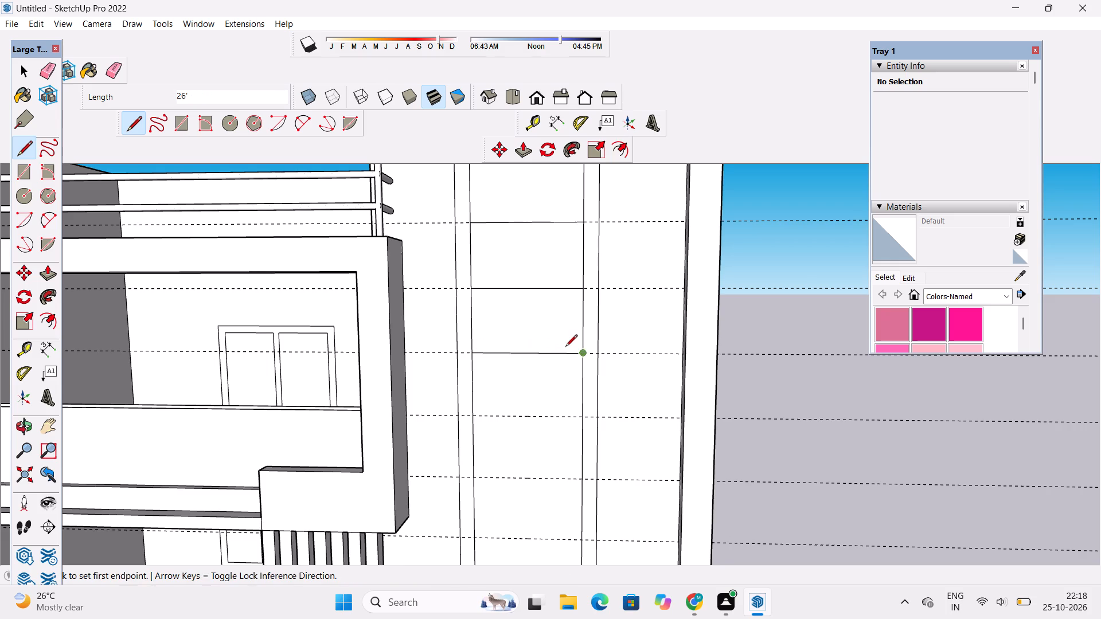
Draw 26' horizontal lines across the inner rectangle along the lower three guide lines.
scroll(503, 285, "down", 5)
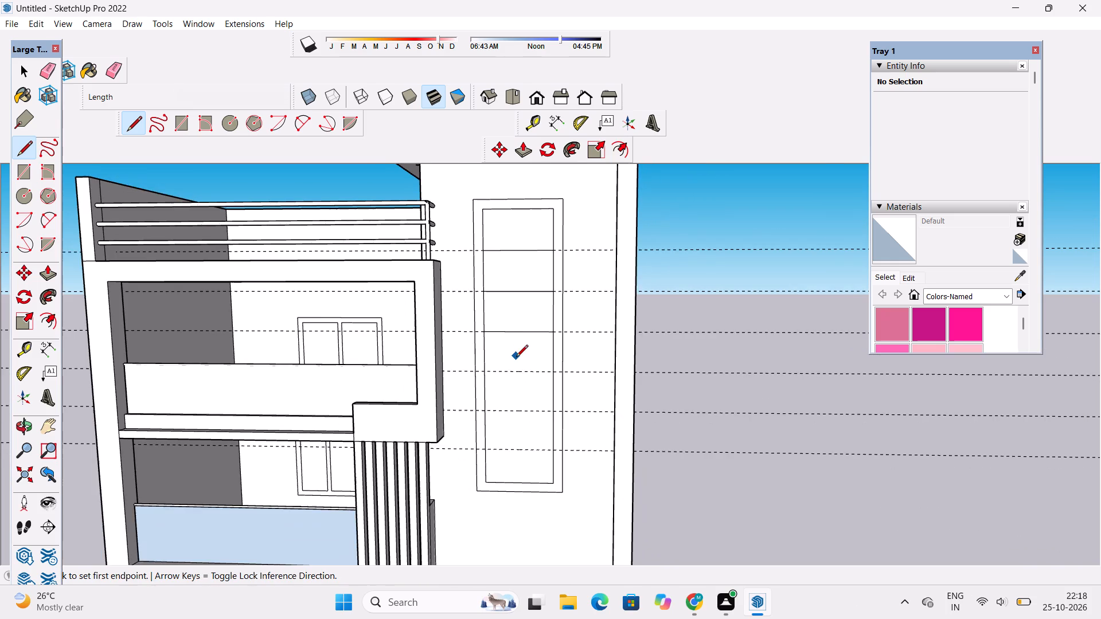
scroll(518, 345, "down", 2)
scroll(534, 434, "up", 8)
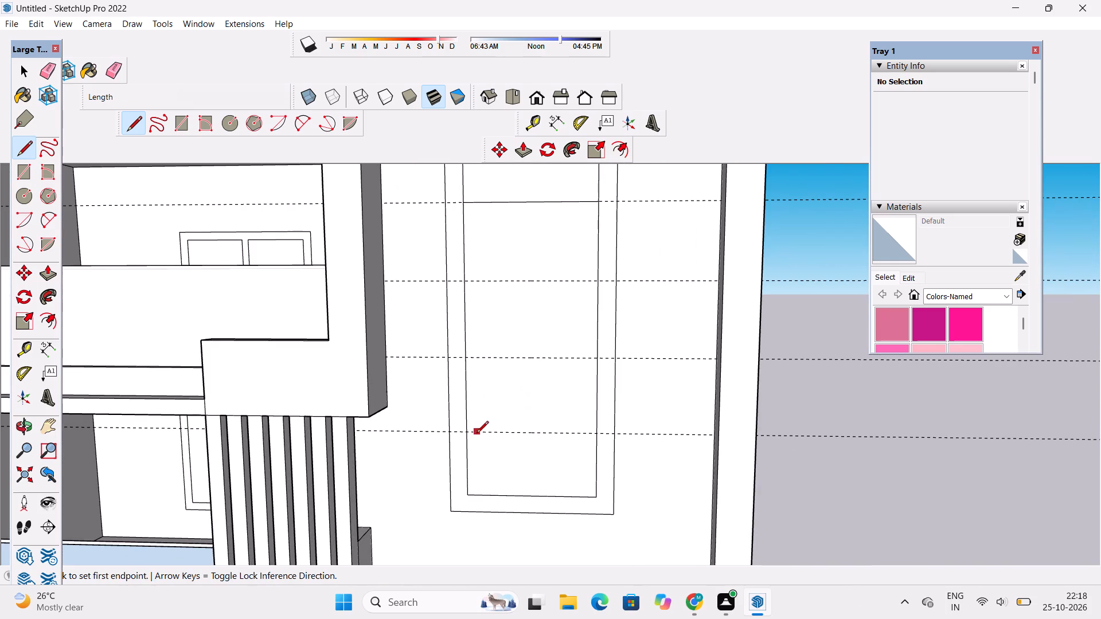
left_click(468, 434)
left_click(599, 435)
left_click(465, 359)
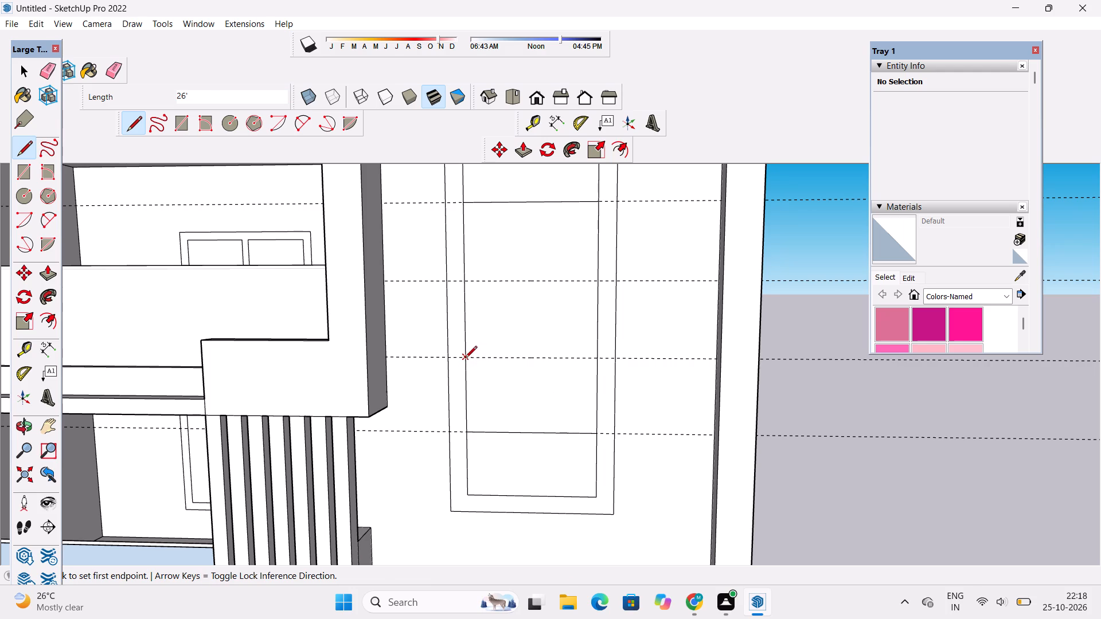
left_click(596, 357)
left_click(596, 283)
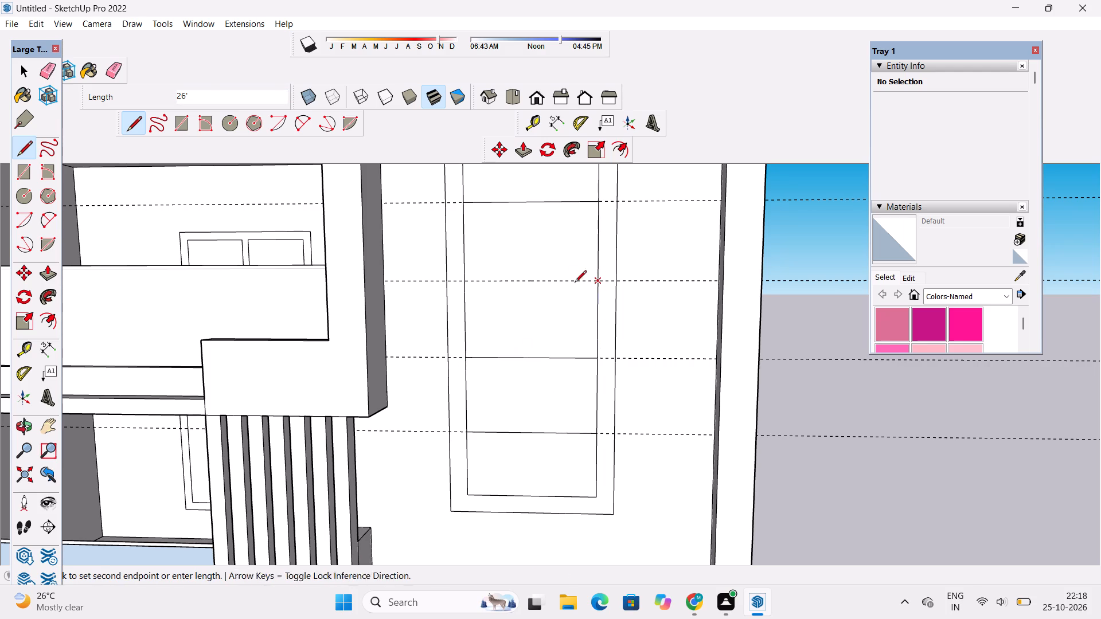
left_click(462, 282)
Erase the horizontal guide lines running across the tall framed window.
scroll(462, 284, "down", 5)
key("e")
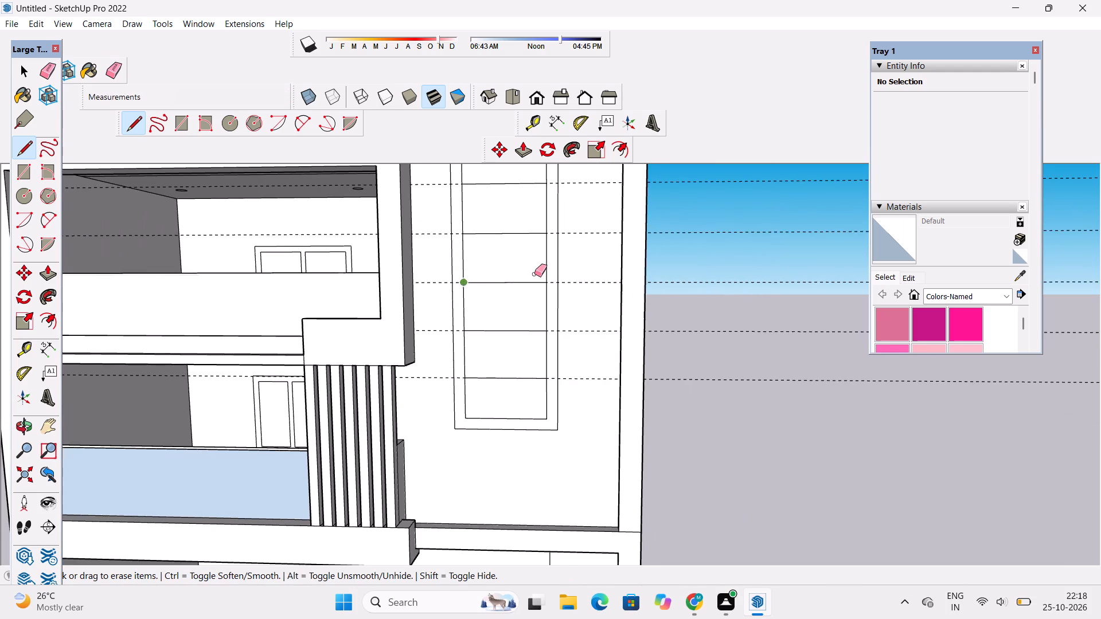
scroll(567, 271, "down", 11)
left_click_drag(692, 194, 676, 315)
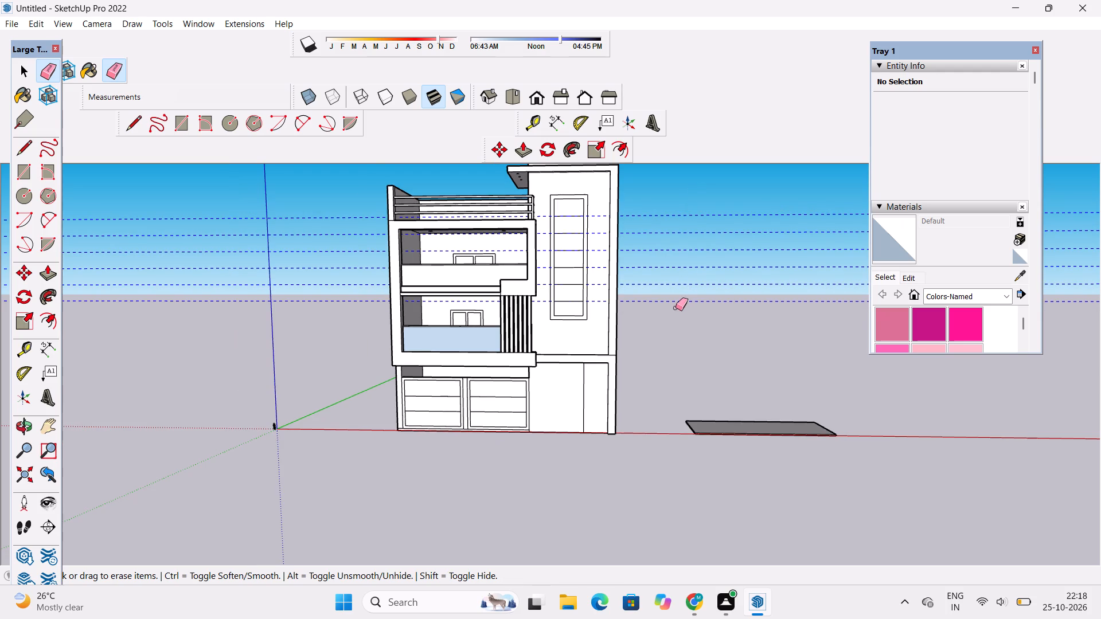
Examine the front elevation and the upper balcony's notched front corner above the vertical slats from several angles.
scroll(681, 300, "up", 5)
key("o")
scroll(651, 291, "down", 4)
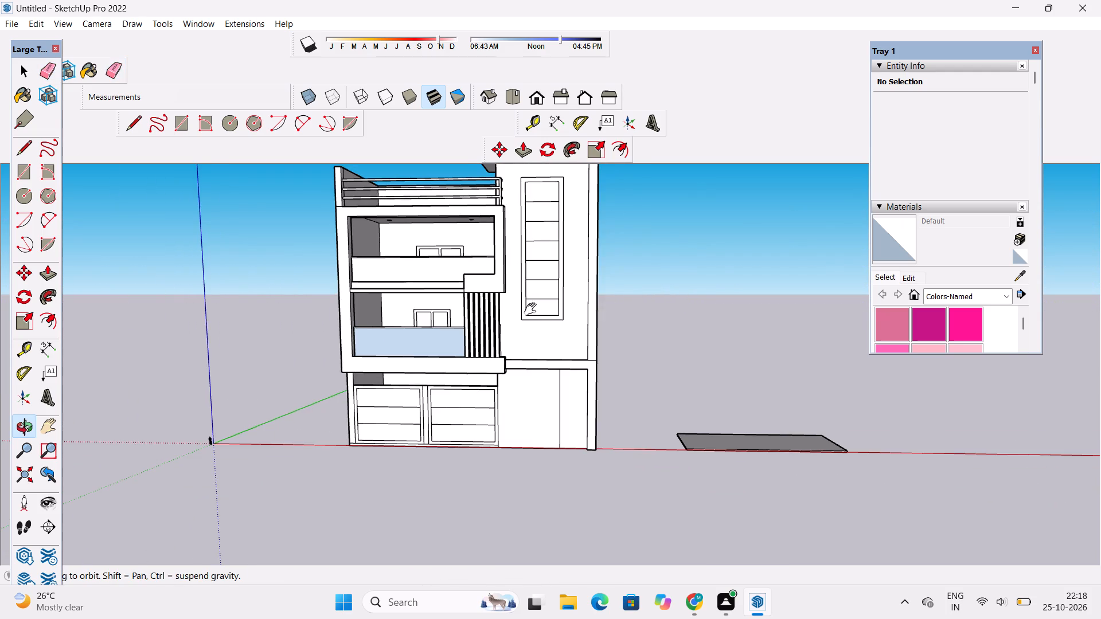
left_click_drag(533, 309, 549, 332, "shift")
scroll(549, 288, "down", 4)
left_click_drag(543, 285, 568, 301, "shift")
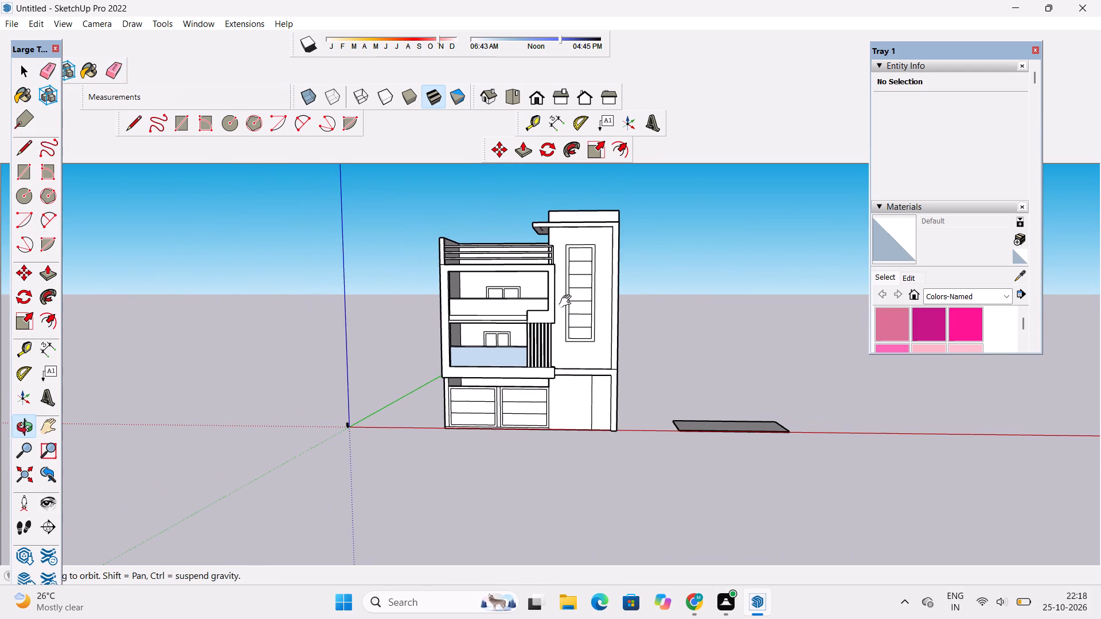
scroll(510, 342, "up", 2)
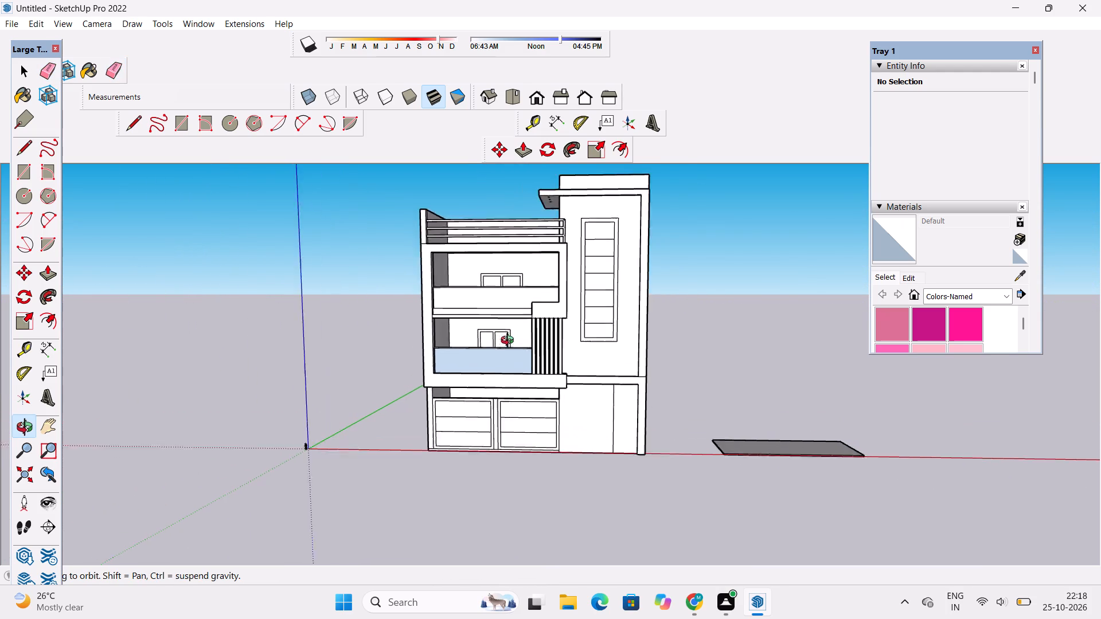
scroll(510, 342, "up", 2)
left_click_drag(510, 339, 511, 344, "shift")
left_click_drag(516, 347, 568, 395)
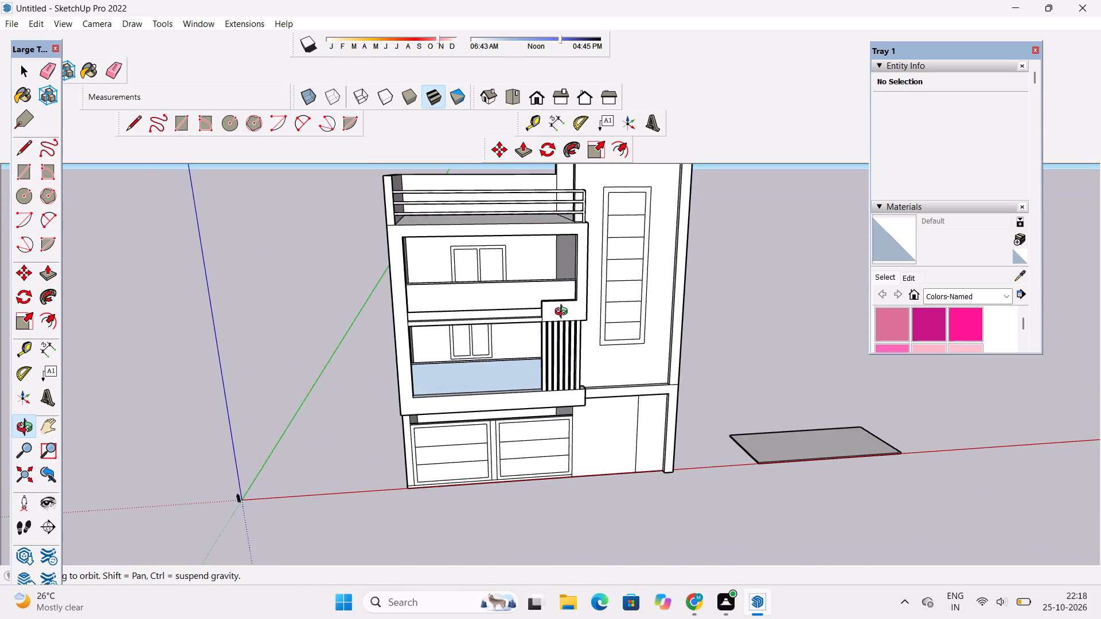
scroll(563, 306, "up", 3)
left_click_drag(563, 306, 536, 443, "shift")
scroll(541, 322, "up", 8)
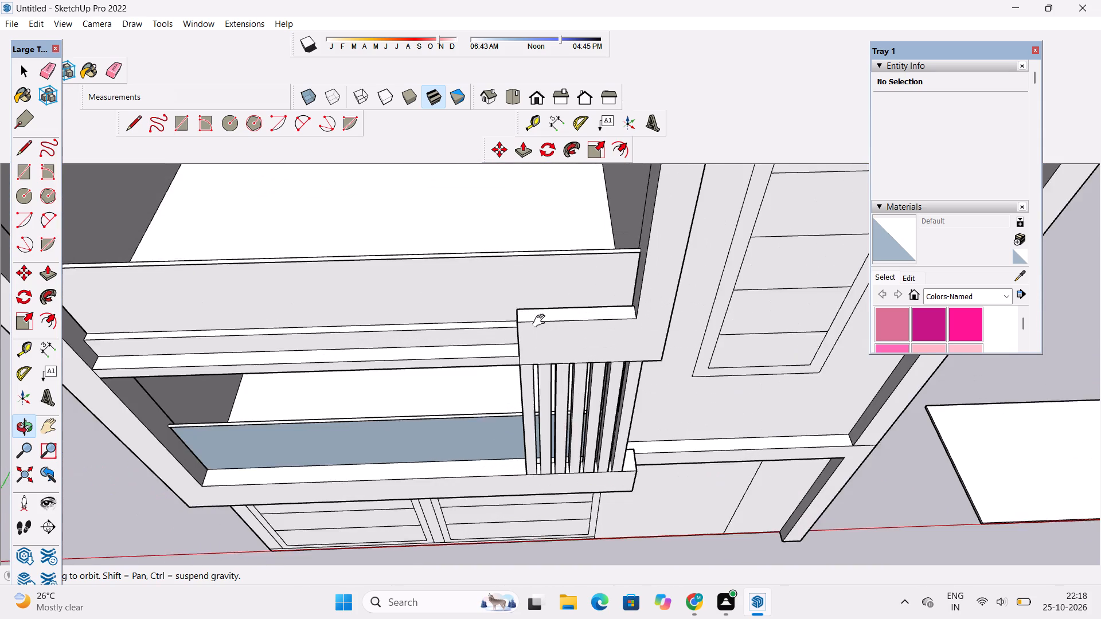
left_click_drag(541, 321, 553, 350, "shift")
scroll(553, 345, "up", 1)
left_click_drag(552, 339, 569, 380, "shift")
left_click_drag(569, 381, 562, 272)
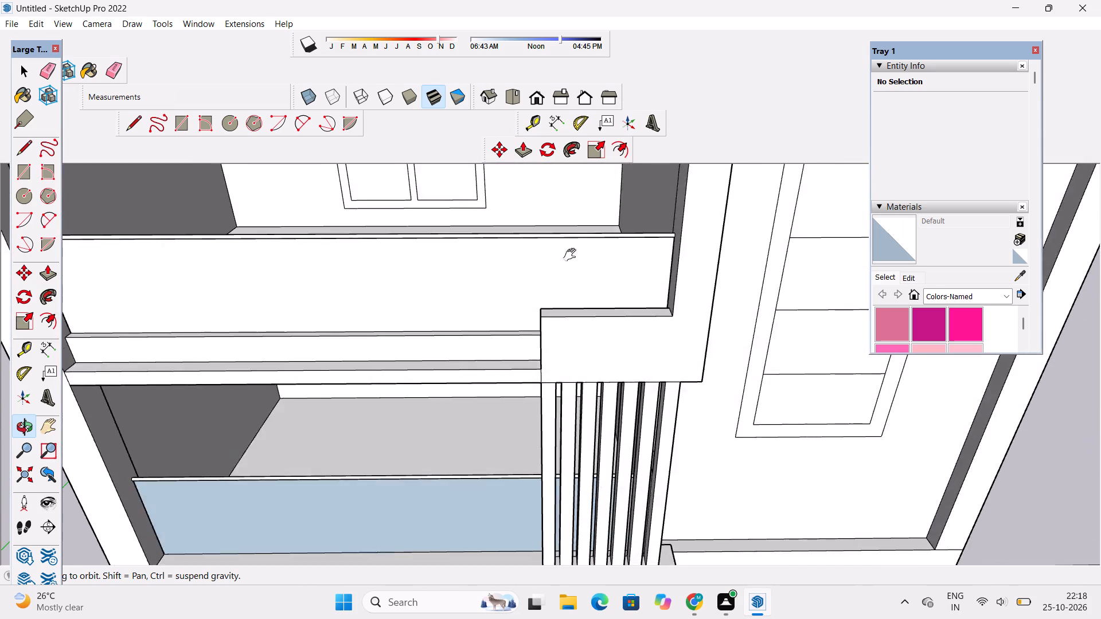
scroll(573, 259, "down", 5, "shift")
left_click_drag(580, 289, 659, 489, "shift")
left_click_drag(660, 489, 633, 246)
scroll(637, 301, "down", 4)
left_click_drag(639, 342, 694, 536)
left_click_drag(694, 535, 670, 437, "shift")
scroll(656, 377, "up", 4)
left_click_drag(655, 376, 657, 415, "shift")
left_click_drag(657, 422, 657, 514)
scroll(659, 397, "up", 4)
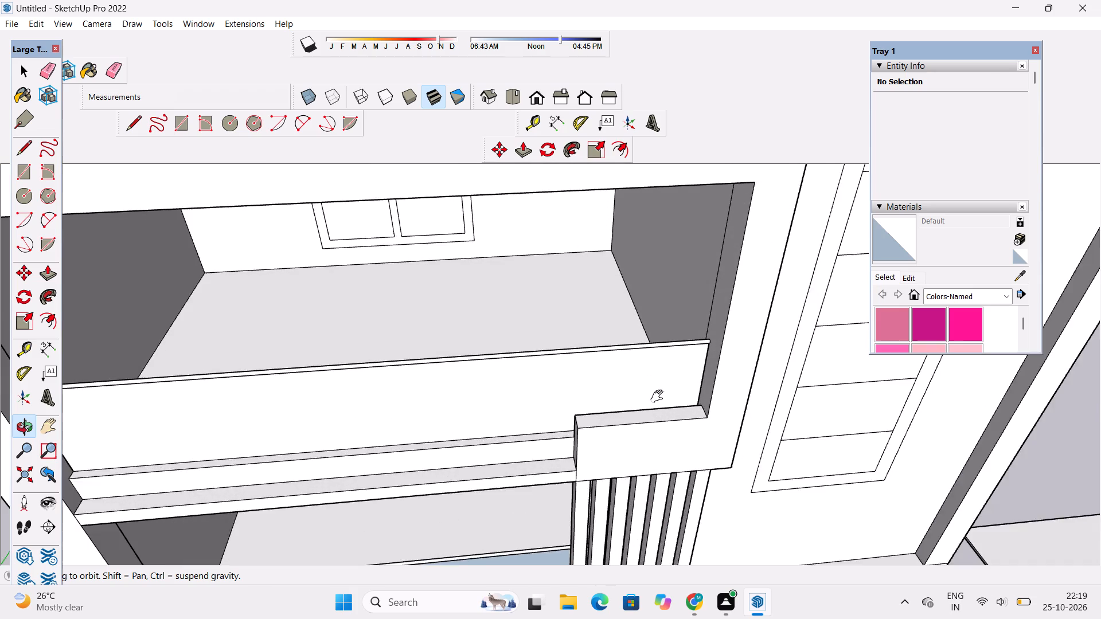
left_click_drag(659, 397, 654, 422, "shift")
left_click_drag(641, 437, 743, 441)
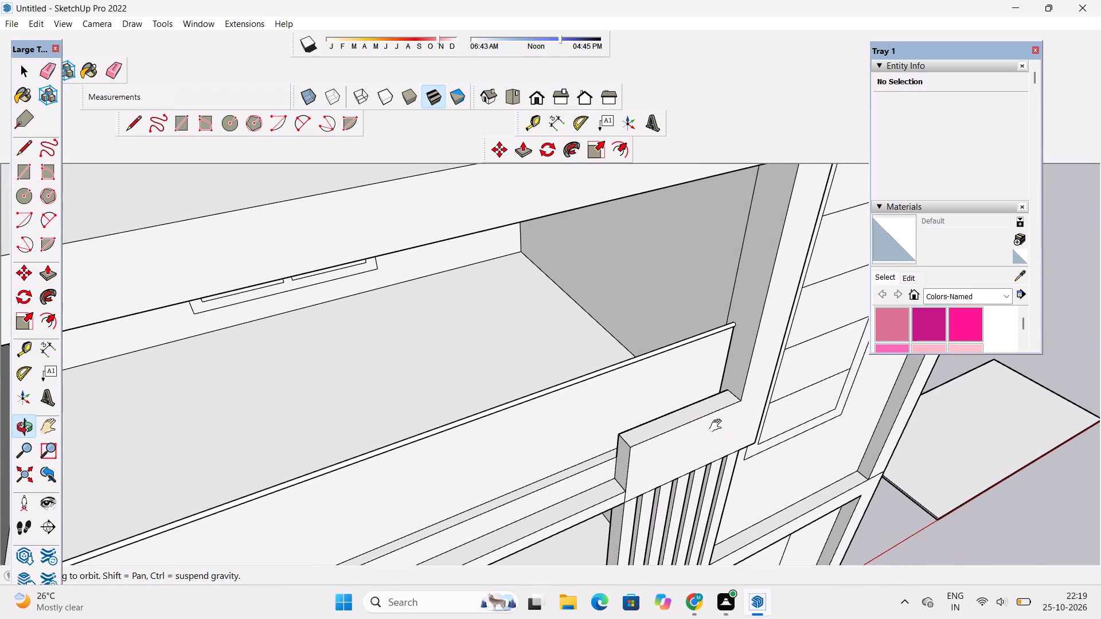
Place a guide line 1.5' behind the front edge on top of the ledge above the vertical slats.
left_click(718, 426, "shift")
scroll(698, 449, "up", 1)
left_click(698, 449, "shift")
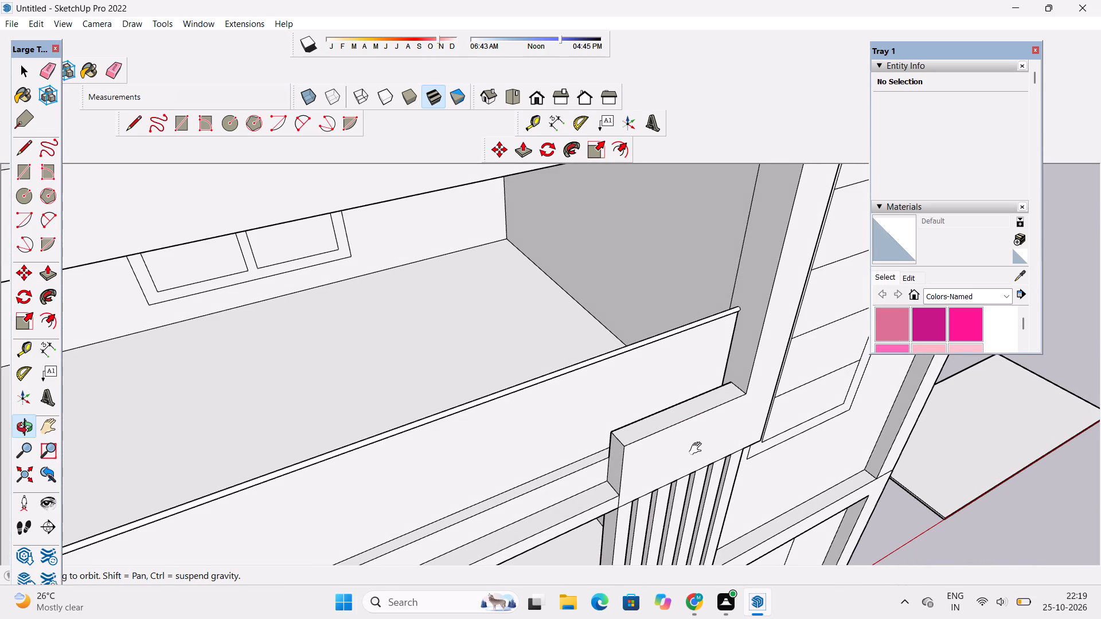
left_click_drag(698, 449, 692, 450, "shift")
left_click(673, 452, "shift")
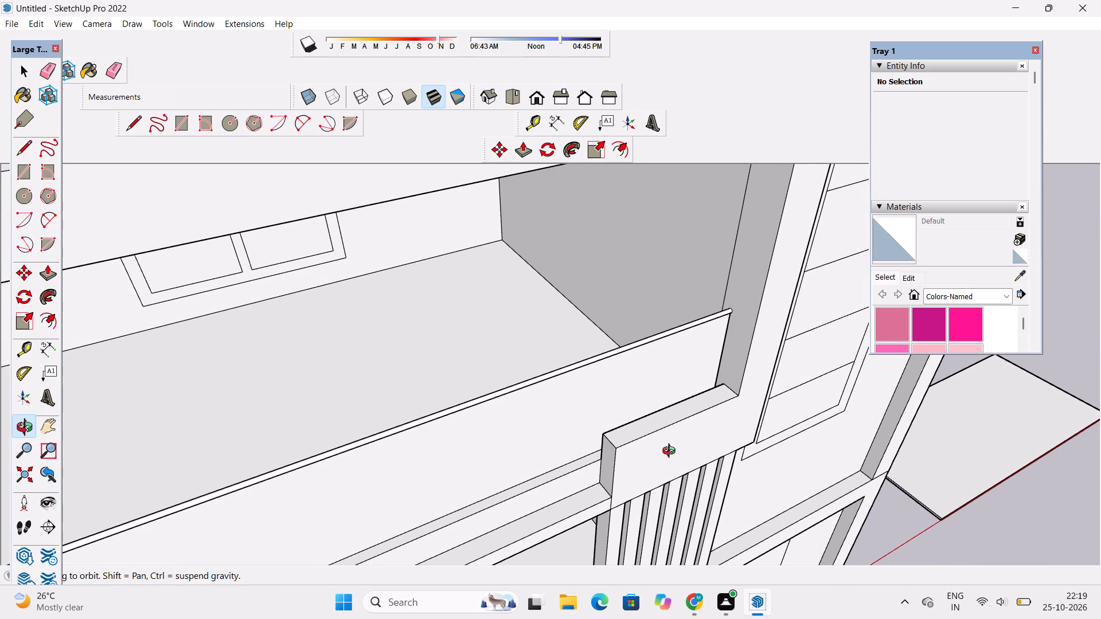
scroll(671, 452, "up", 4)
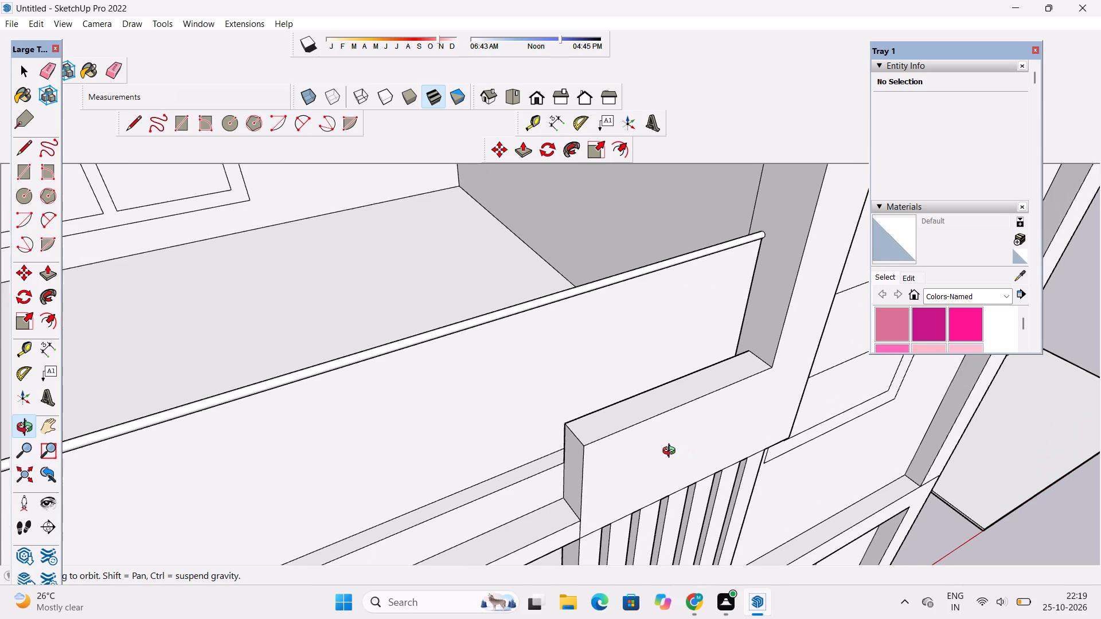
left_click_drag(671, 450, 702, 407, "shift")
scroll(731, 385, "down", 4, "shift")
left_click_drag(731, 385, 725, 398, "shift")
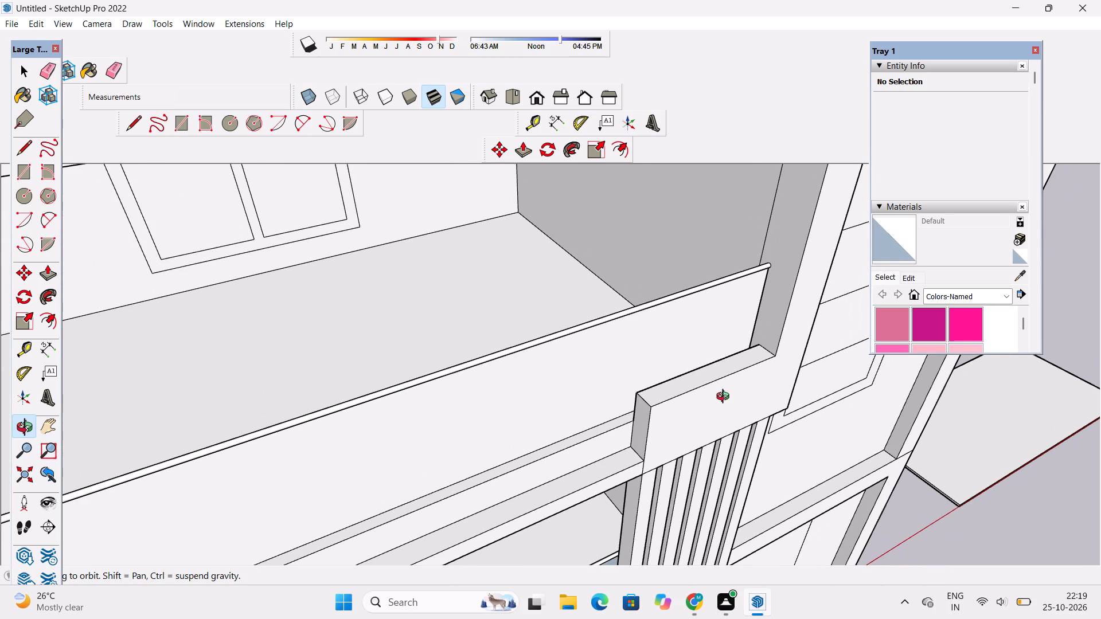
key("t")
scroll(732, 385, "up", 4)
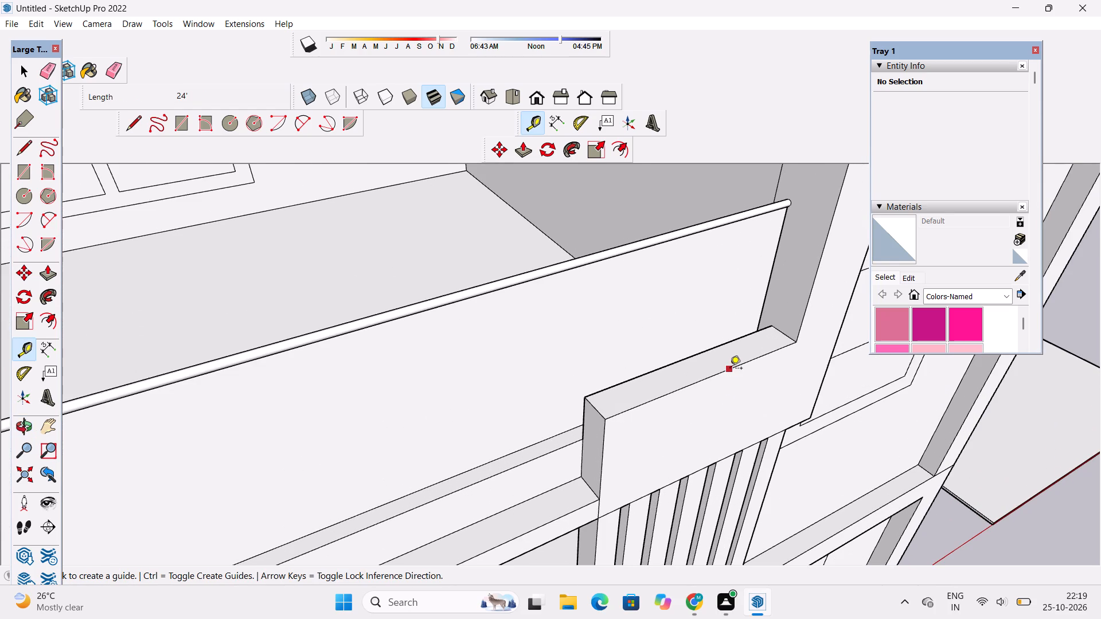
left_click(728, 369)
scroll(719, 369, "up", 3)
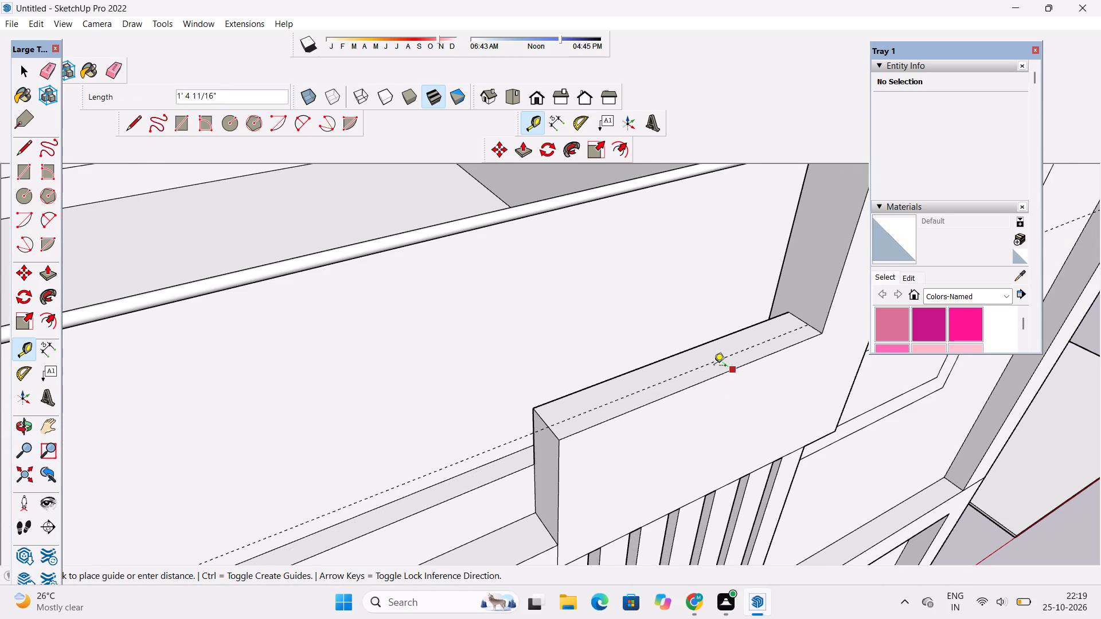
scroll(714, 366, "down", 2)
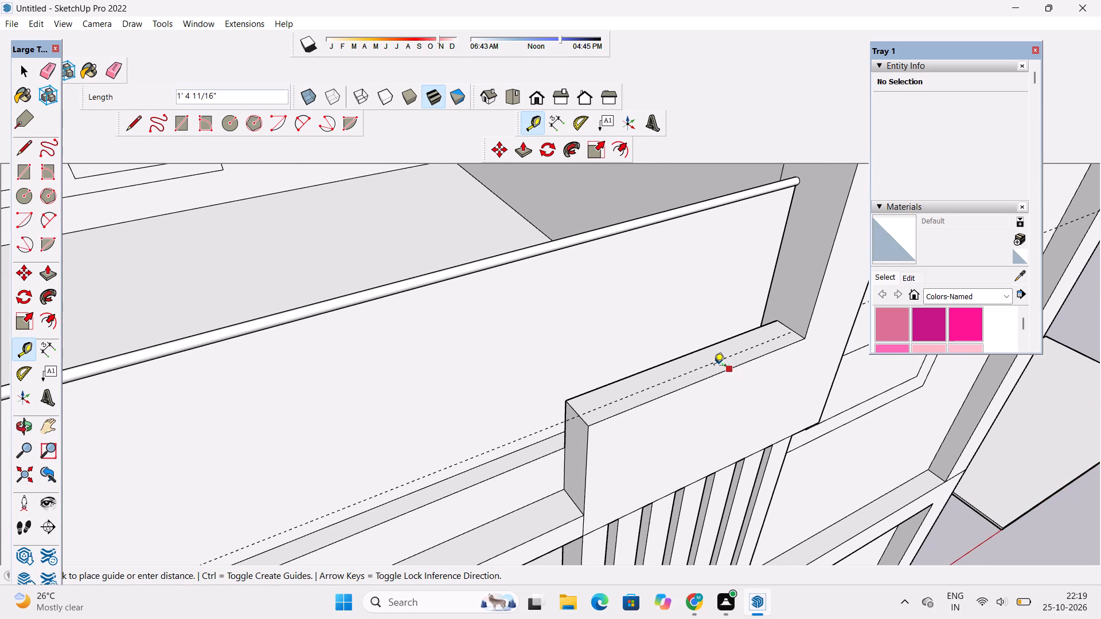
type("1.5'")
key("Return")
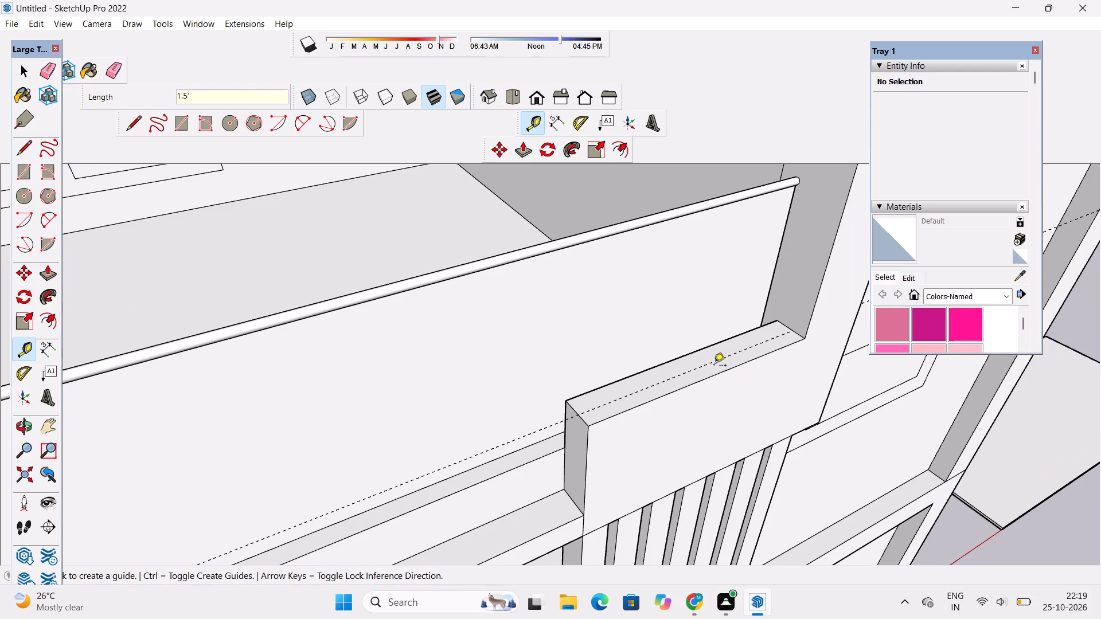
Draw a 24' line along the guide to split the ledge's top face lengthwise.
key("l")
scroll(699, 357, "down", 1)
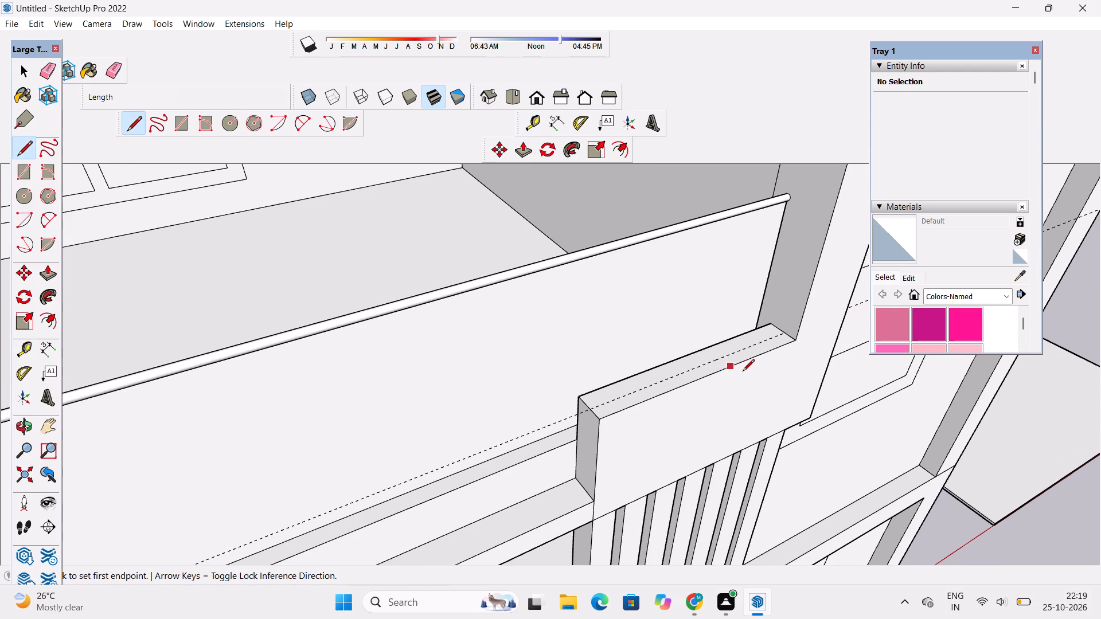
scroll(752, 372, "up", 1)
scroll(781, 333, "up", 4)
left_click(791, 327)
scroll(791, 327, "down", 1)
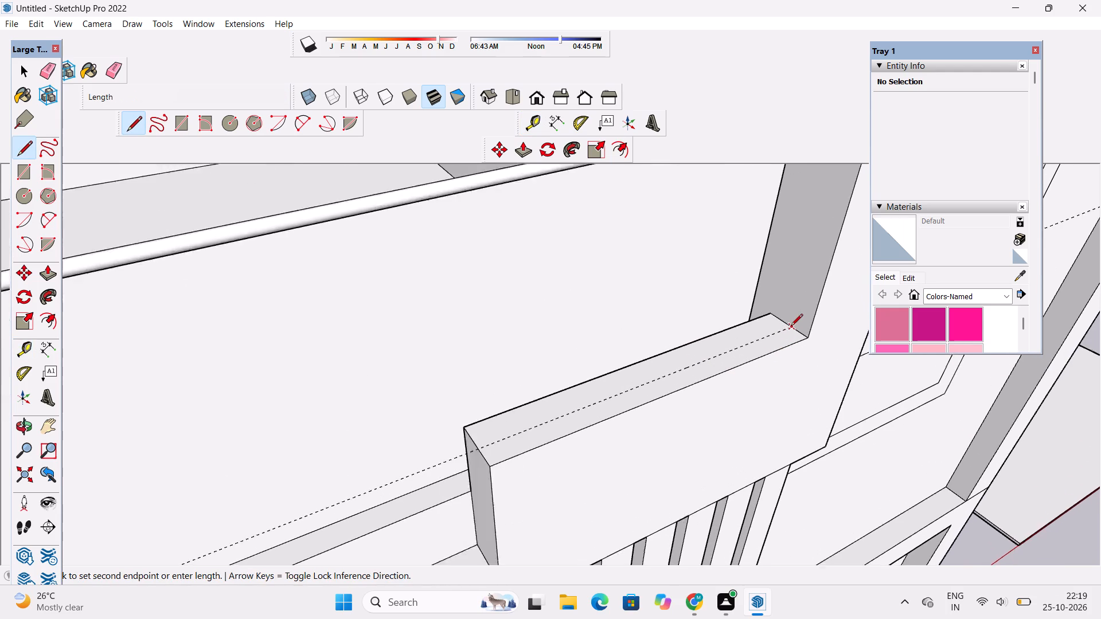
scroll(791, 327, "down", 2)
left_click(543, 427)
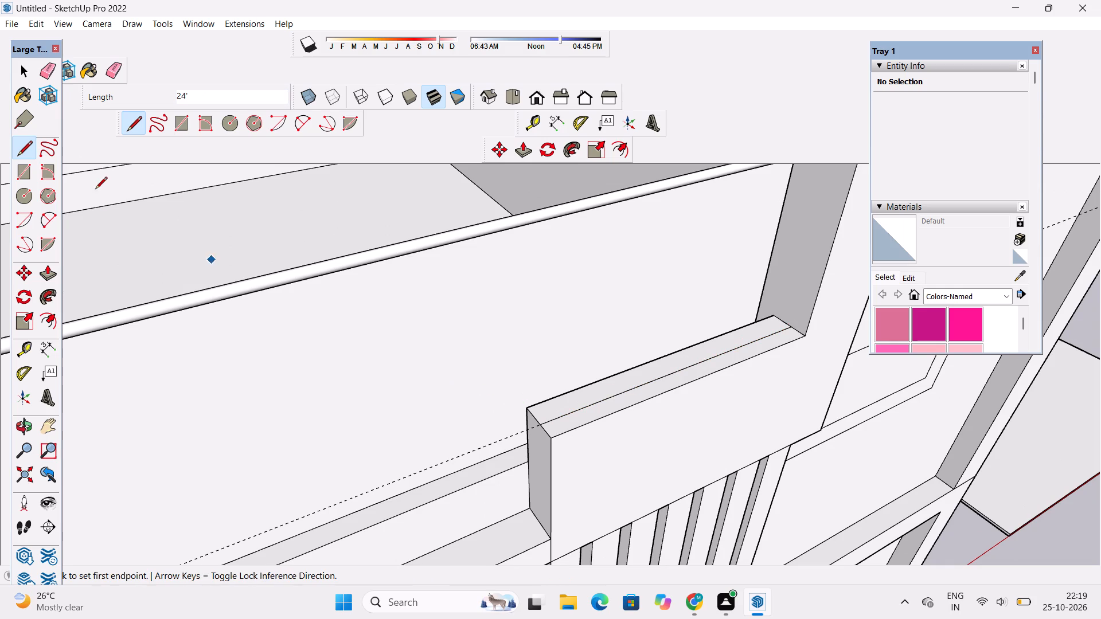
Erase the guide line running along the top of the ledge.
left_click(112, 72)
left_click_drag(413, 460, 422, 472)
scroll(419, 463, "down", 2)
key("space")
Push/Pull the rear strip of the ledge's top face up 44' 7" to the underside of the upper balcony opening.
key("o")
scroll(642, 443, "down", 4)
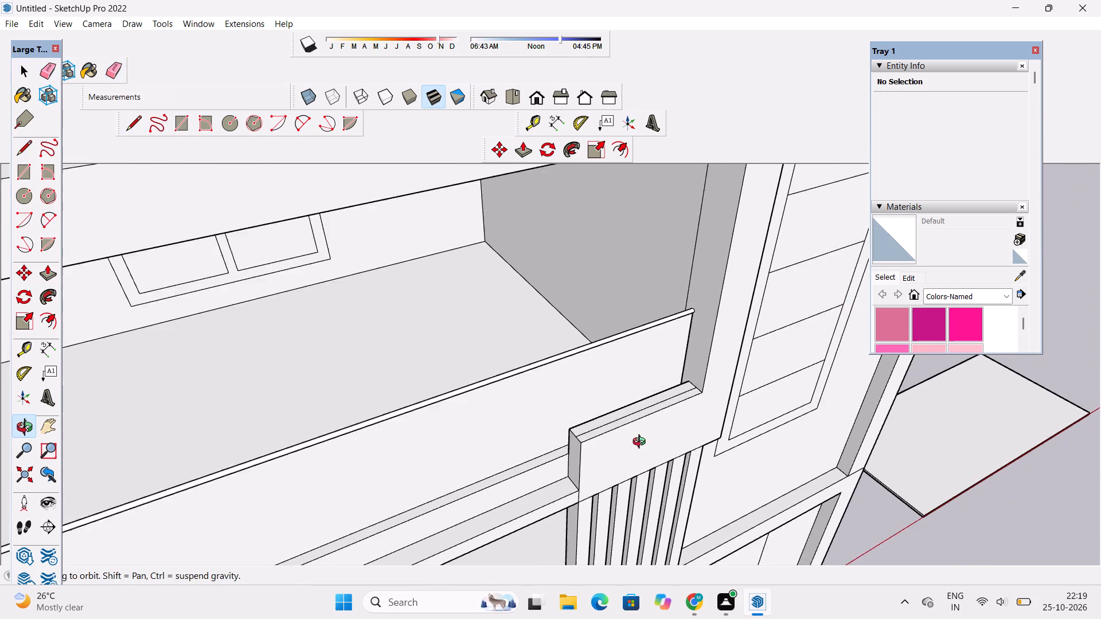
scroll(642, 443, "down", 6)
left_click_drag(681, 448, 653, 435)
scroll(648, 409, "down", 4)
left_click_drag(657, 420, 676, 449, "shift")
left_click_drag(677, 453, 675, 437)
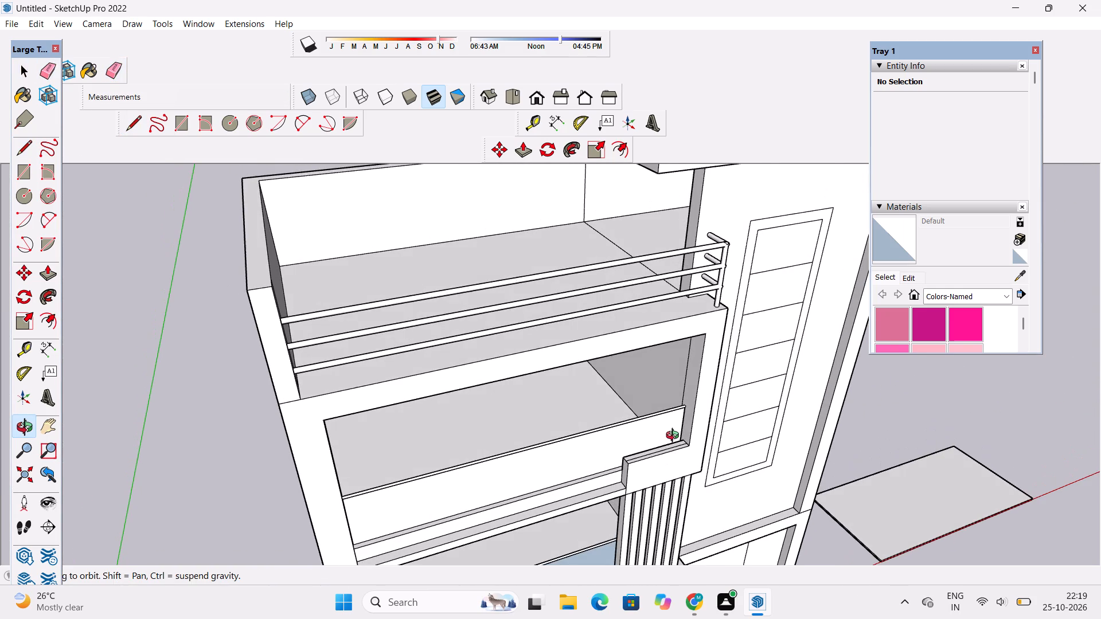
left_click_drag(669, 439, 662, 433, "shift")
left_click_drag(602, 476, 676, 430)
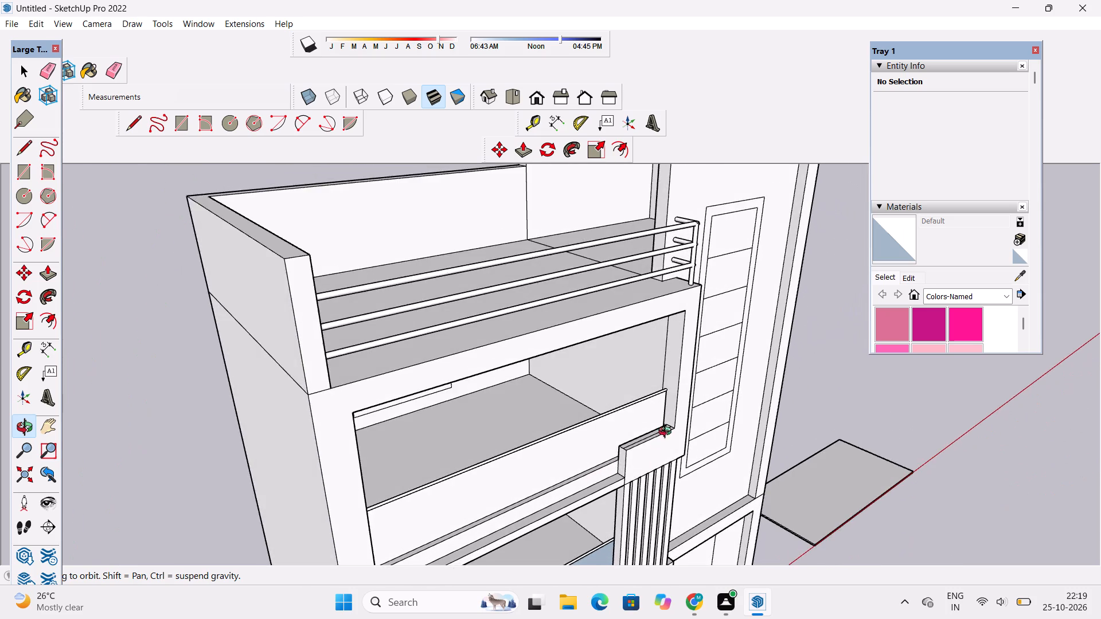
scroll(657, 444, "up", 7)
key("p")
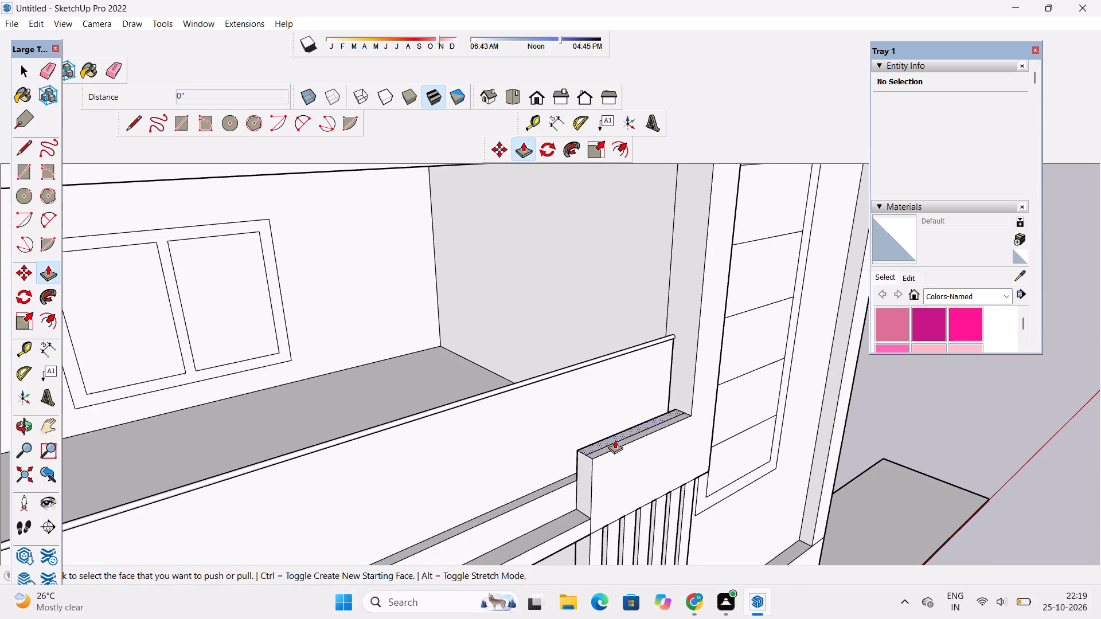
left_click(614, 439)
scroll(611, 422, "down", 3)
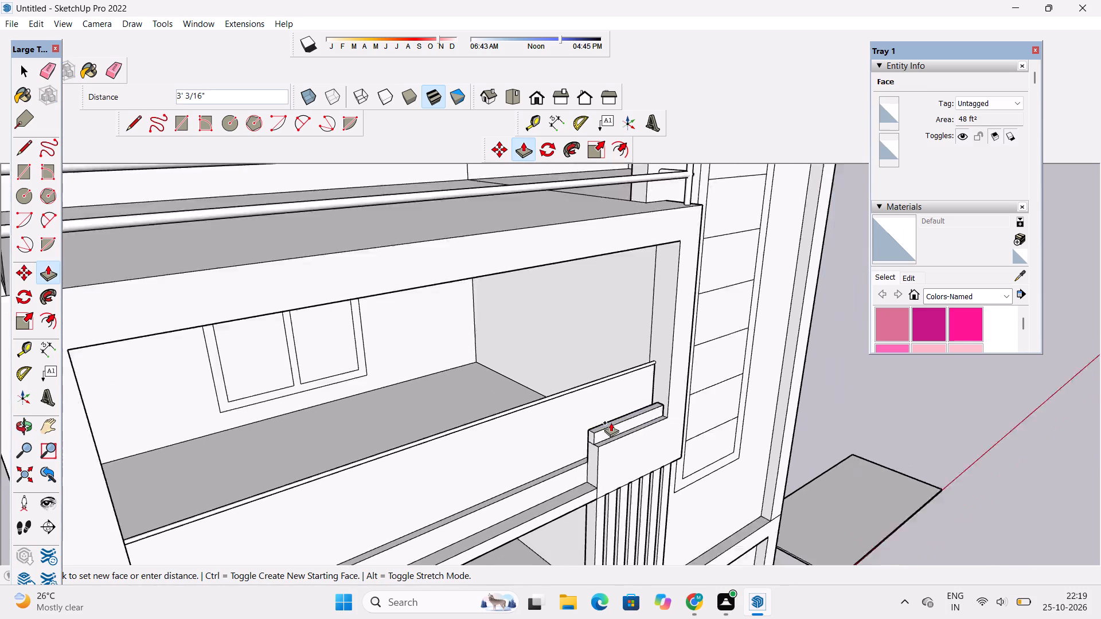
scroll(611, 422, "down", 8)
scroll(620, 347, "up", 10)
key("o")
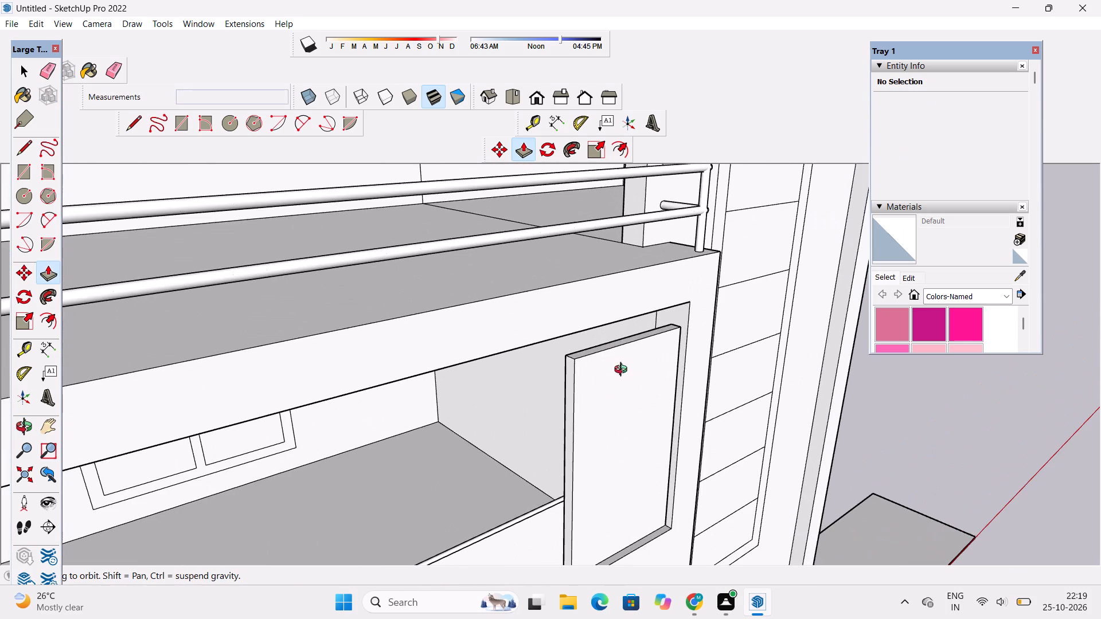
left_click_drag(623, 371, 614, 314)
scroll(608, 311, "down", 1)
left_click_drag(600, 320, 611, 342, "shift")
left_click_drag(616, 351, 615, 309)
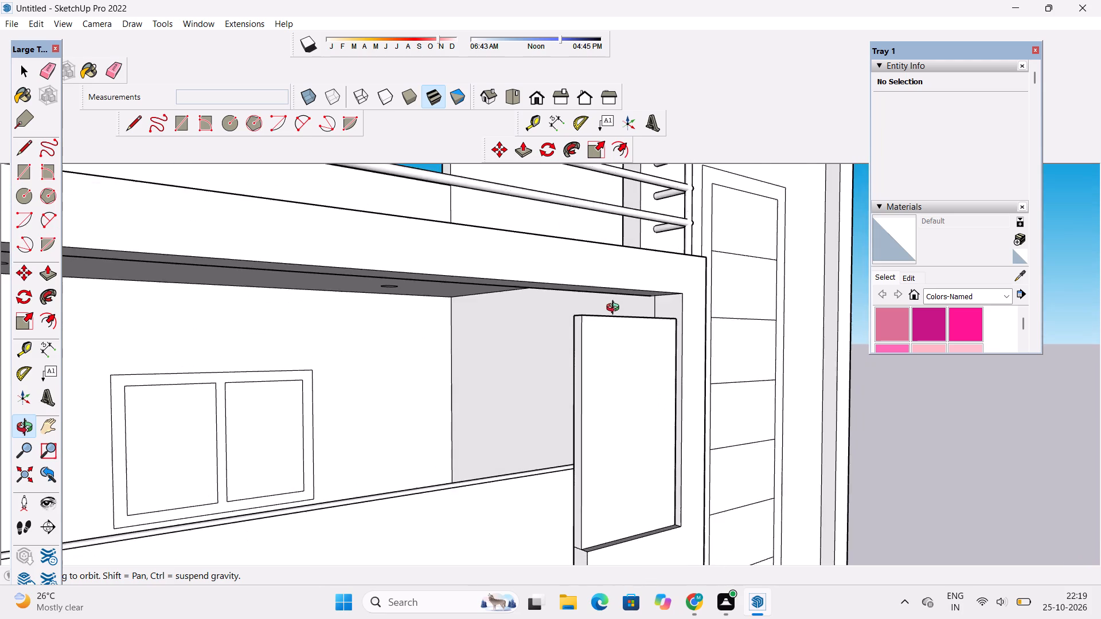
left_click_drag(615, 309, 626, 361, "shift")
left_click_drag(626, 363, 621, 319)
left_click_drag(623, 356, 622, 343, "shift")
key("p")
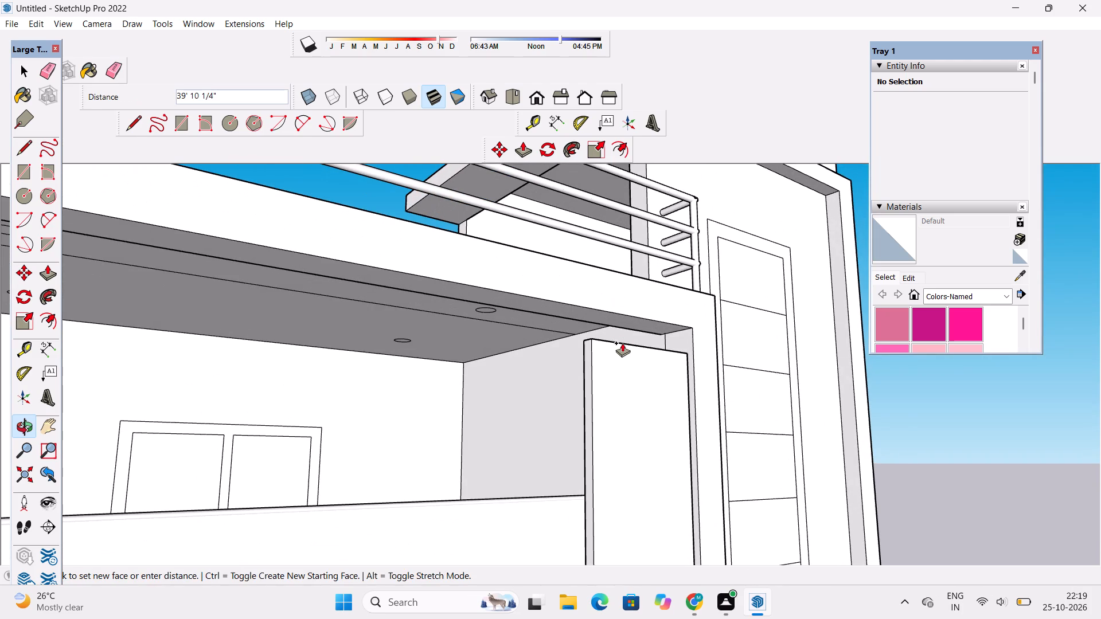
scroll(622, 343, "up", 3)
left_click(643, 311)
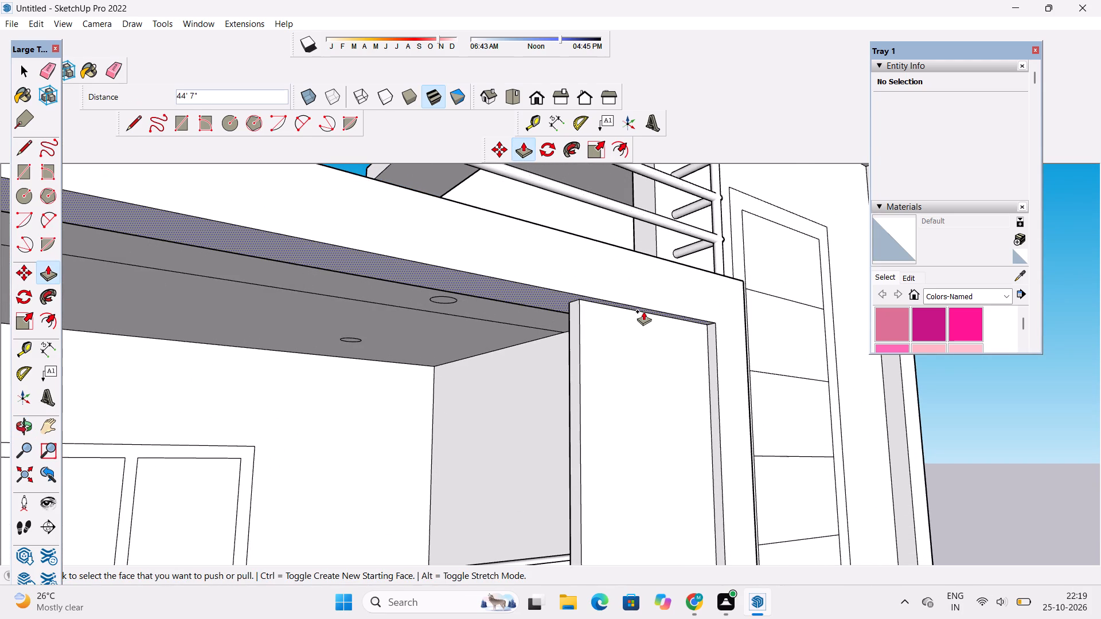
Examine the new wall panel beside the upper balcony opening from the front, above and below.
key("space")
type("o")
scroll(635, 274, "down", 7)
left_click_drag(634, 279, 636, 330)
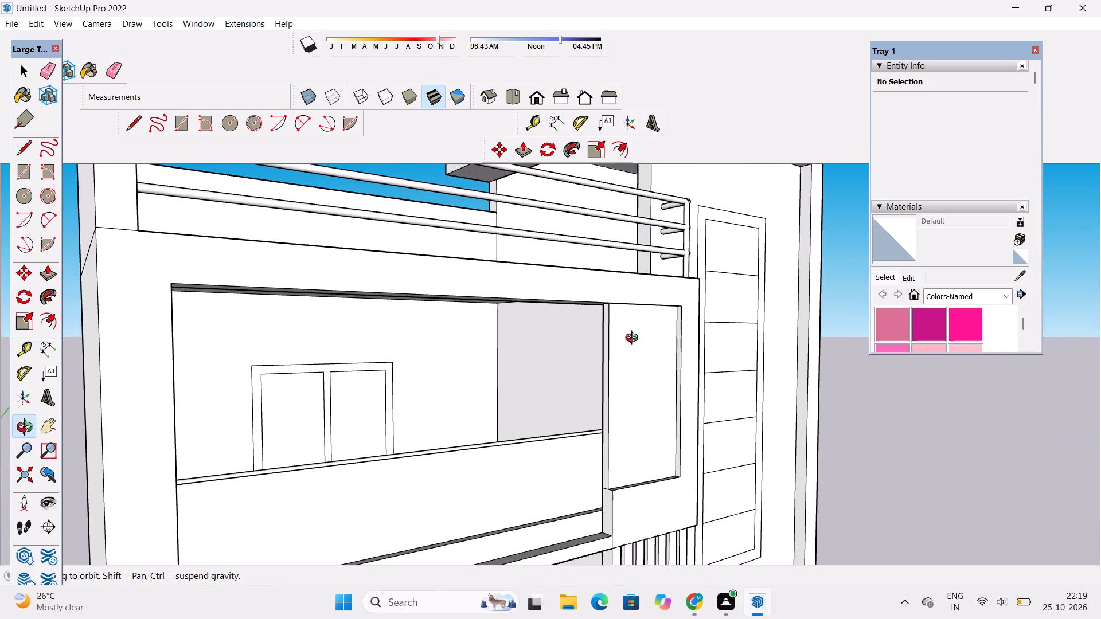
left_click_drag(630, 348, 632, 306, "shift")
scroll(632, 304, "down", 4)
left_click_drag(677, 342, 564, 404)
left_click_drag(559, 408, 559, 357)
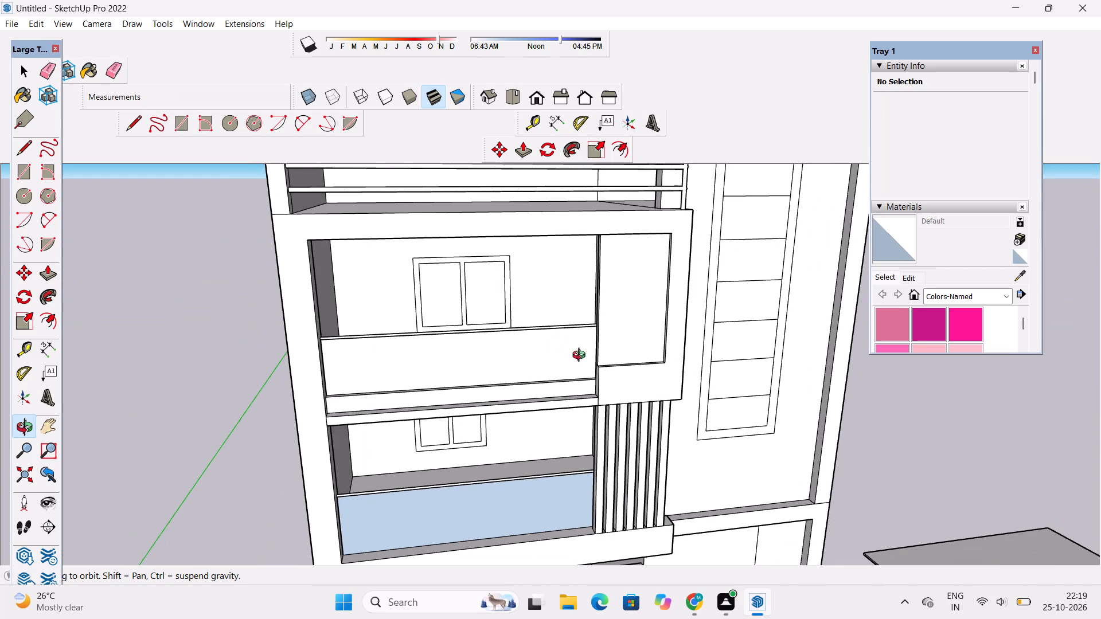
left_click_drag(628, 374, 593, 436)
scroll(591, 390, "up", 4)
left_click_drag(591, 365, 576, 403, "shift")
left_click_drag(574, 404, 576, 403)
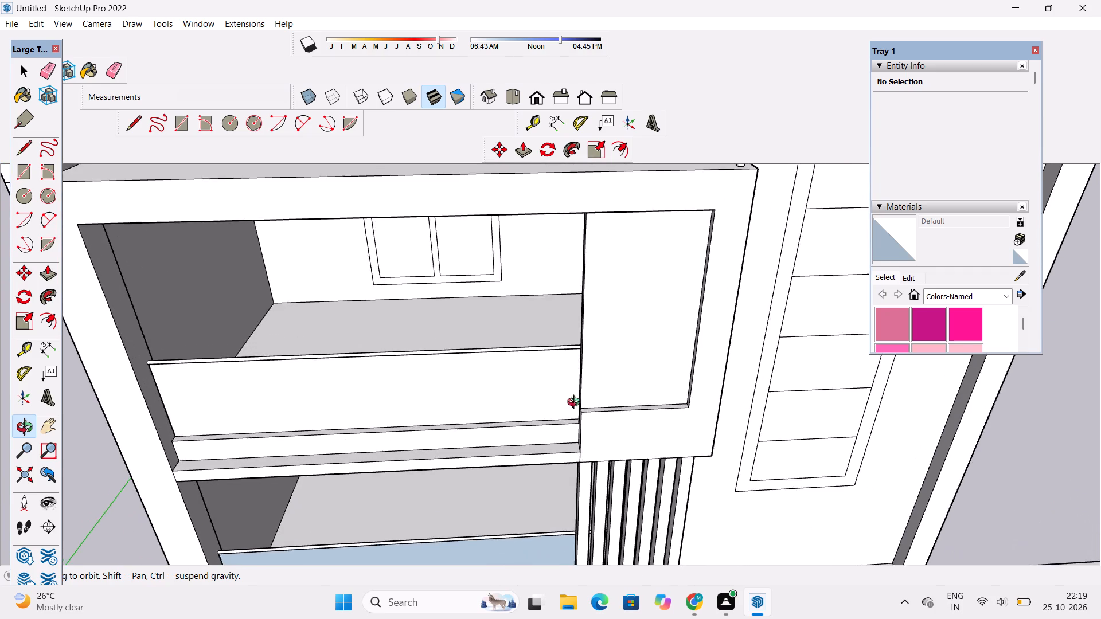
left_click_drag(576, 403, 662, 386)
scroll(619, 371, "up", 3)
left_click_drag(604, 384, 586, 412, "shift")
left_click_drag(583, 408, 602, 375)
scroll(611, 371, "down", 3)
left_click_drag(598, 389, 588, 459, "shift")
left_click_drag(582, 421, 595, 379)
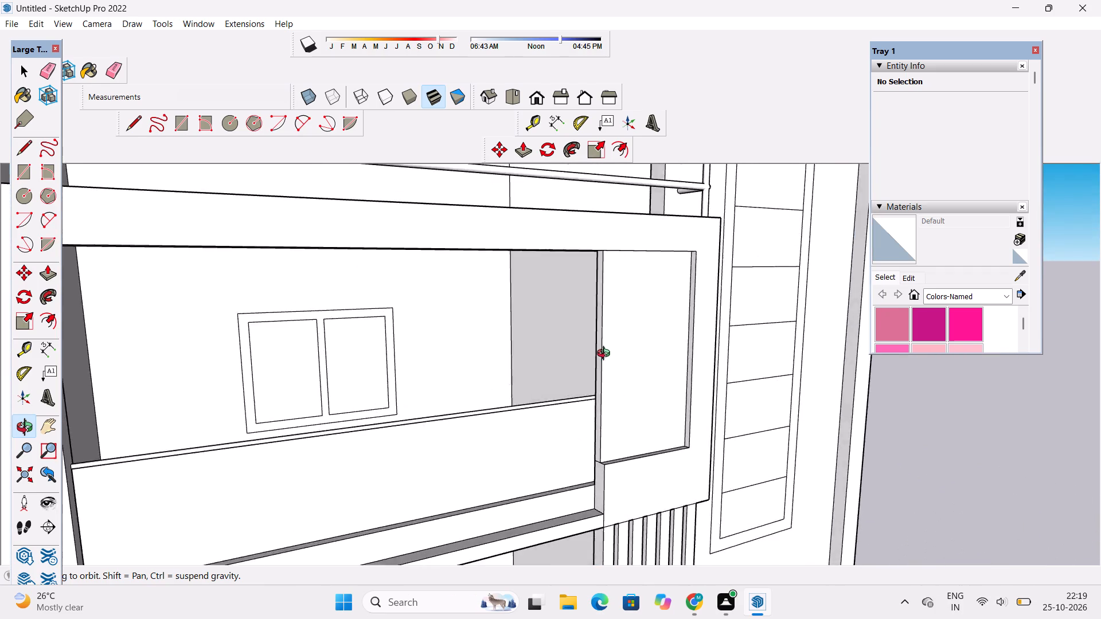
scroll(606, 355, "down", 5)
left_click_drag(608, 367, 603, 418, "shift")
left_click_drag(600, 419, 600, 304)
scroll(599, 390, "up", 2)
left_click_drag(596, 395, 596, 328, "shift")
left_click_drag(596, 336, 591, 388)
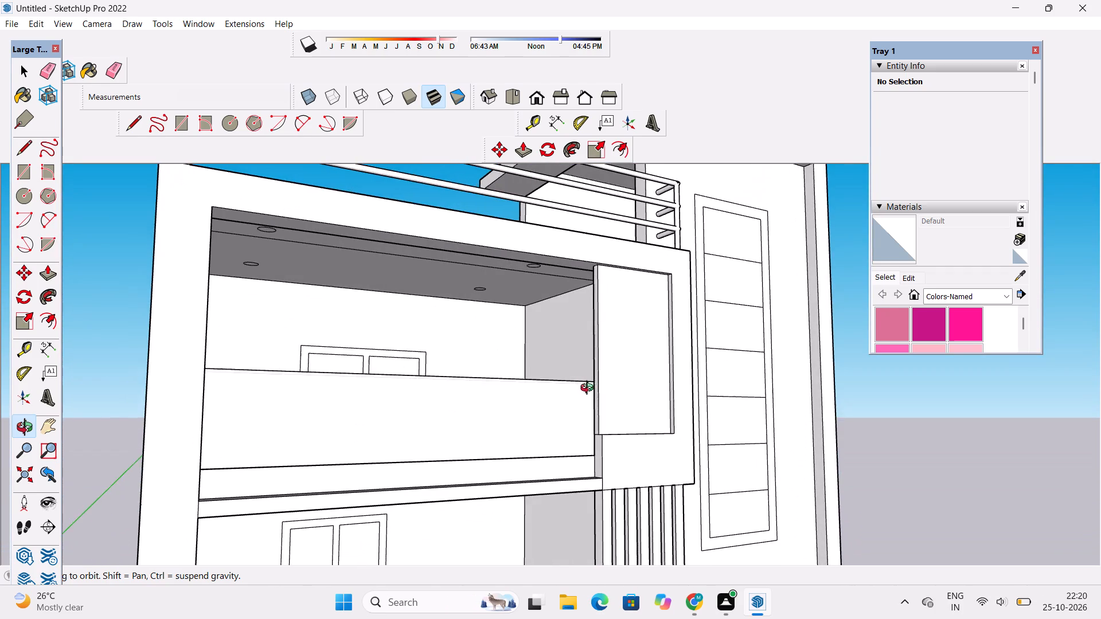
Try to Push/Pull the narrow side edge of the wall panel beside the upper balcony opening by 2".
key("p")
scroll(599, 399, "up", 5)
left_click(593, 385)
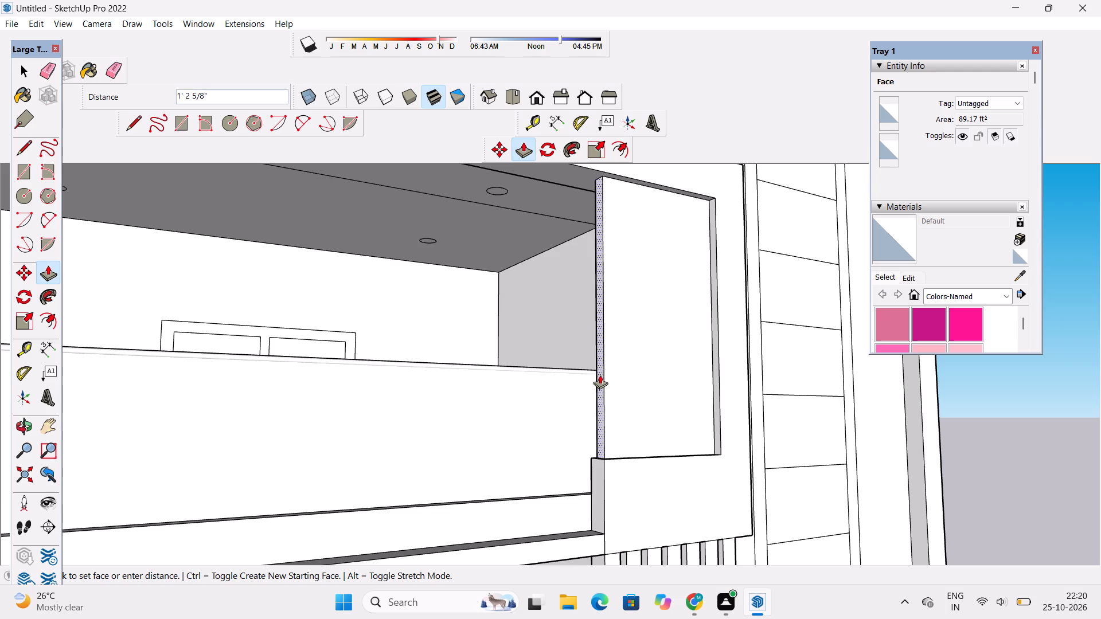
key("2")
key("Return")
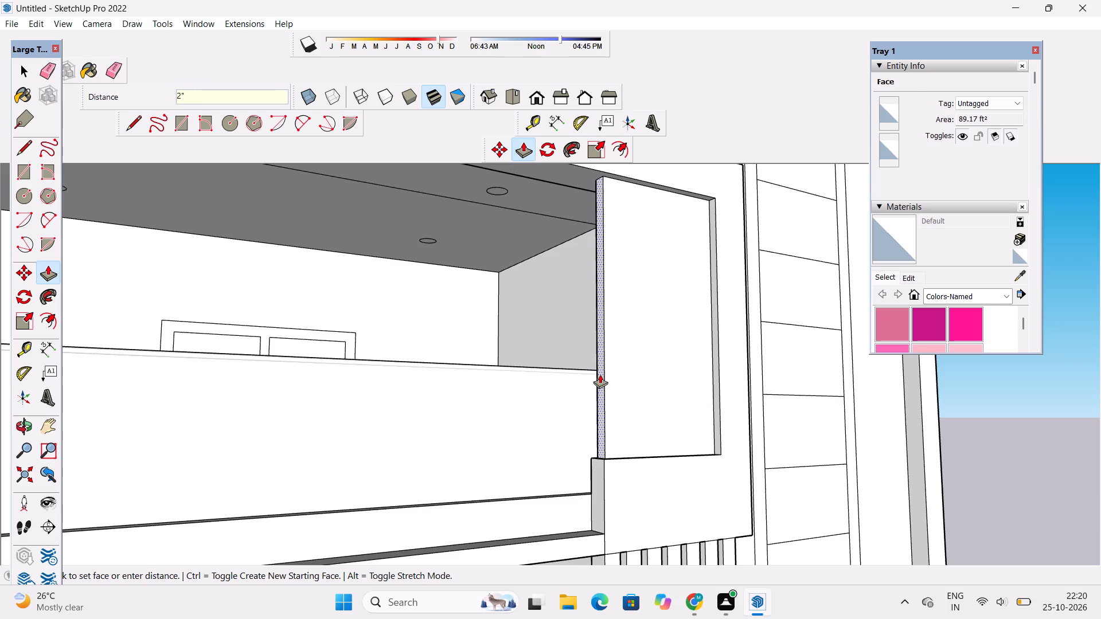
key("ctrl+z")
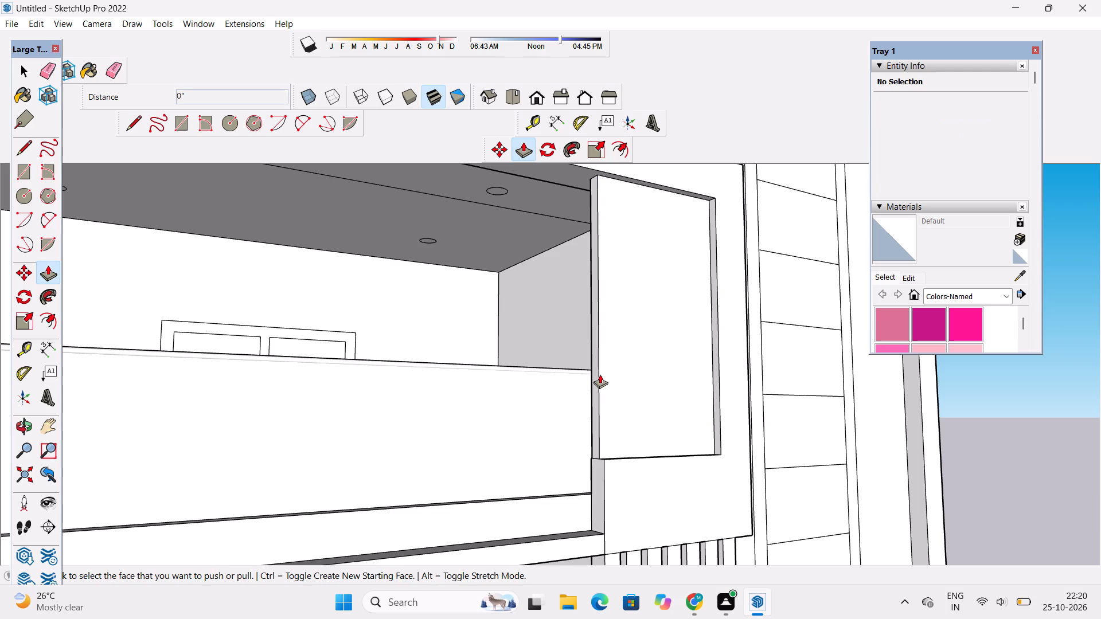
Push/Pull the narrow side edge of the upper balcony's wall panel inward 2' to narrow the panel.
left_click(592, 392)
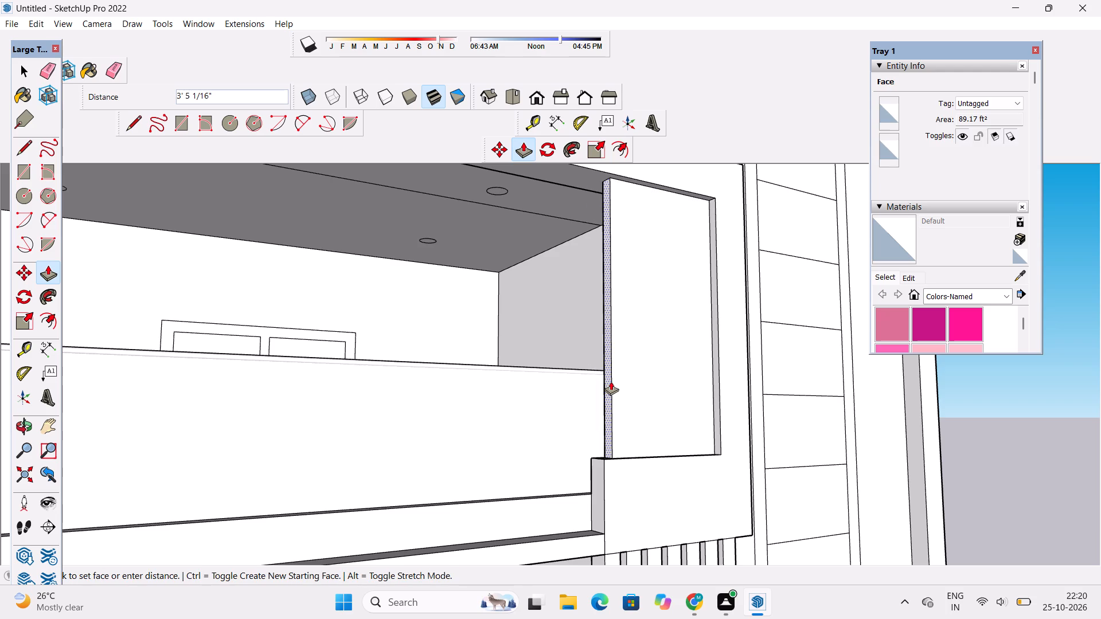
type("2'")
key("Return")
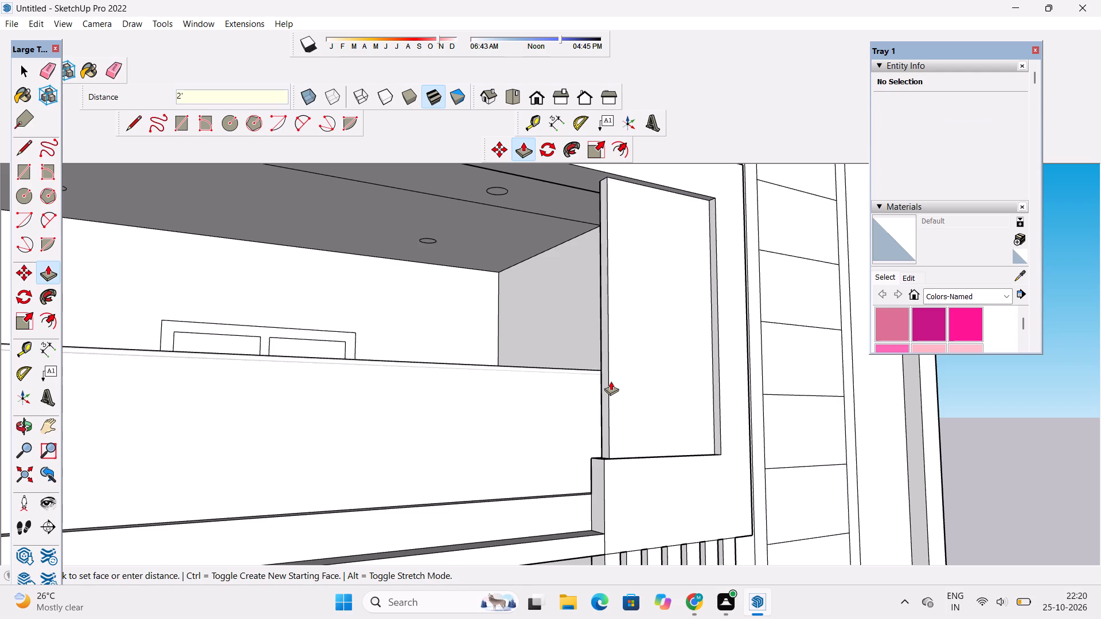
Push/Pull the small exposed face on top of the ledge's end, beside the wall panel, by about 3".
key("o")
scroll(611, 381, "down", 3)
left_click_drag(607, 388, 593, 553)
scroll(597, 498, "up", 2)
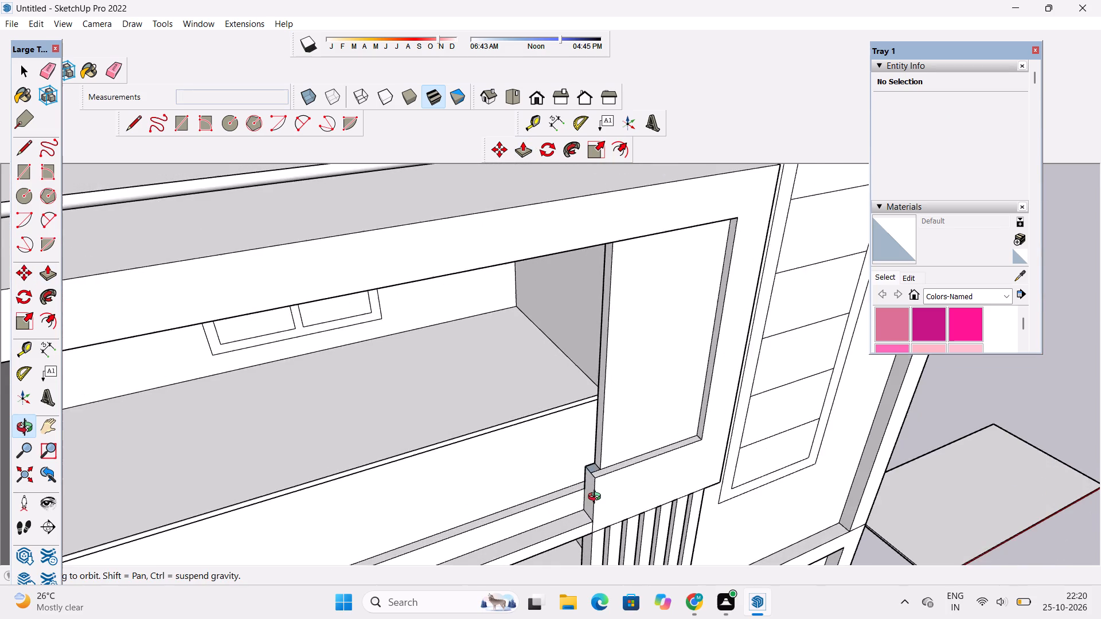
left_click_drag(599, 494, 630, 542, "shift")
left_click_drag(642, 537, 599, 306)
left_click_drag(599, 327, 640, 506)
scroll(639, 567, "up", 2)
left_click_drag(634, 558, 608, 423, "shift")
scroll(608, 414, "up", 5)
left_click_drag(611, 429, 605, 381, "shift")
scroll(606, 376, "up", 5)
left_click_drag(606, 376, 599, 374, "shift")
left_click_drag(599, 374, 650, 396)
scroll(645, 388, "up", 5)
left_click_drag(638, 378, 581, 406, "shift")
left_click_drag(580, 406, 585, 415)
key("p")
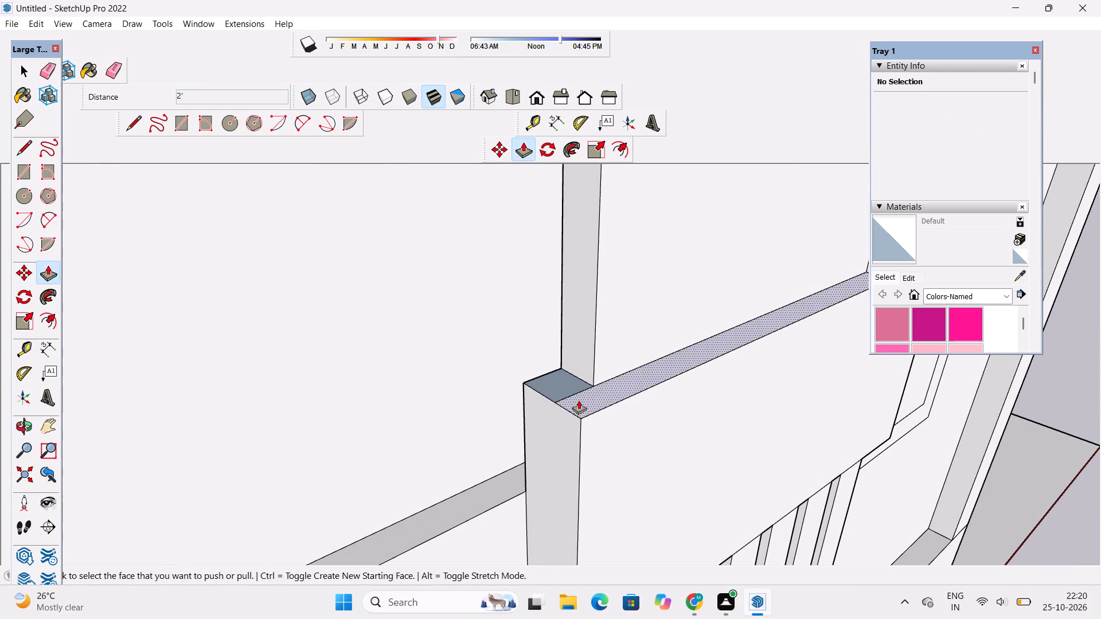
left_click(559, 383)
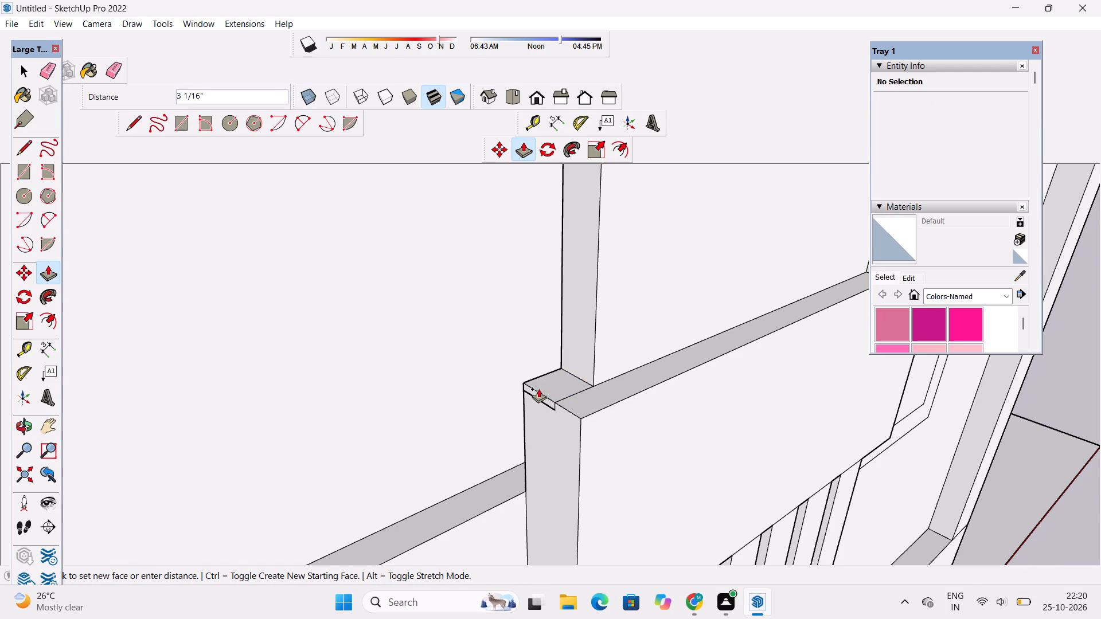
left_click(540, 388)
Erase the leftover seam edge on the rear side of the ledge below the wall panel.
key("o")
left_click_drag(446, 388, 615, 382)
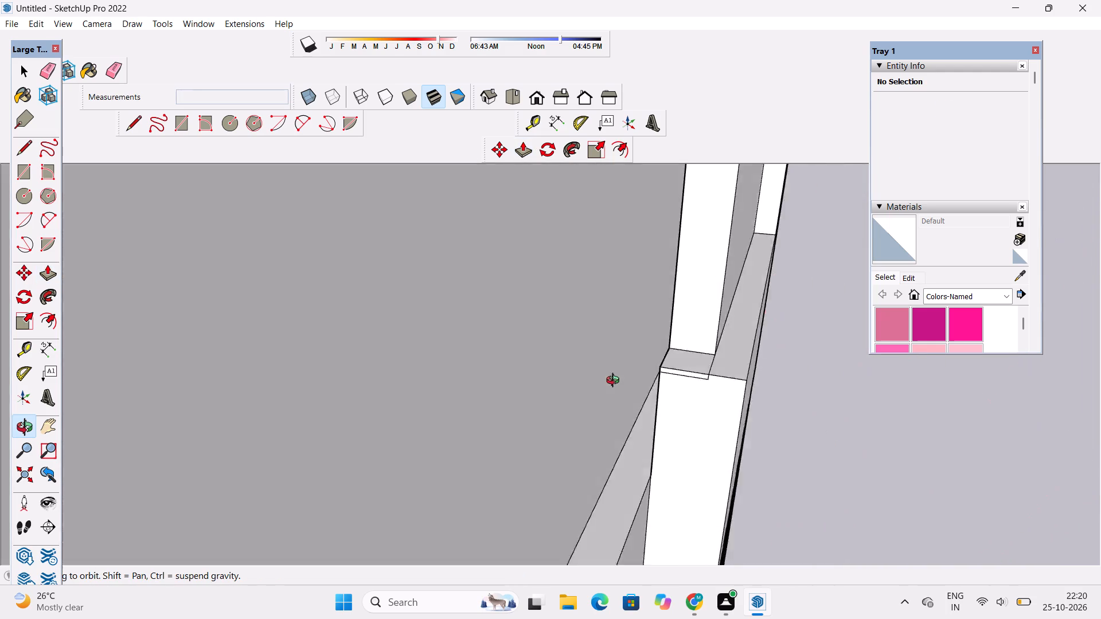
left_click_drag(615, 382, 594, 378)
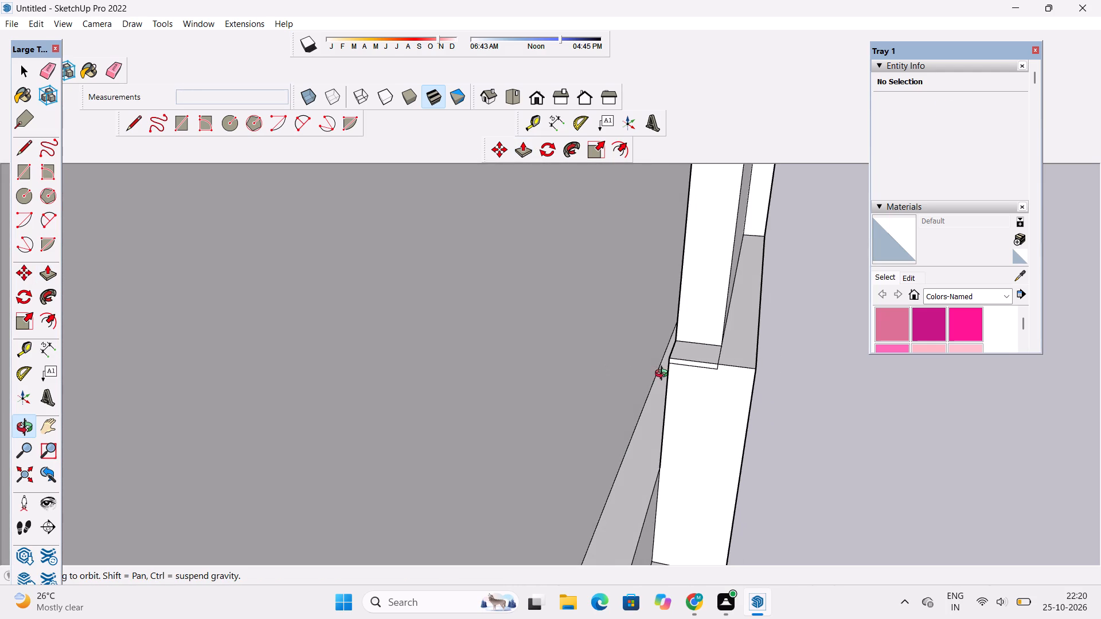
left_click_drag(659, 374, 563, 389, "shift")
scroll(561, 389, "up", 5)
left_click_drag(521, 397, 626, 383)
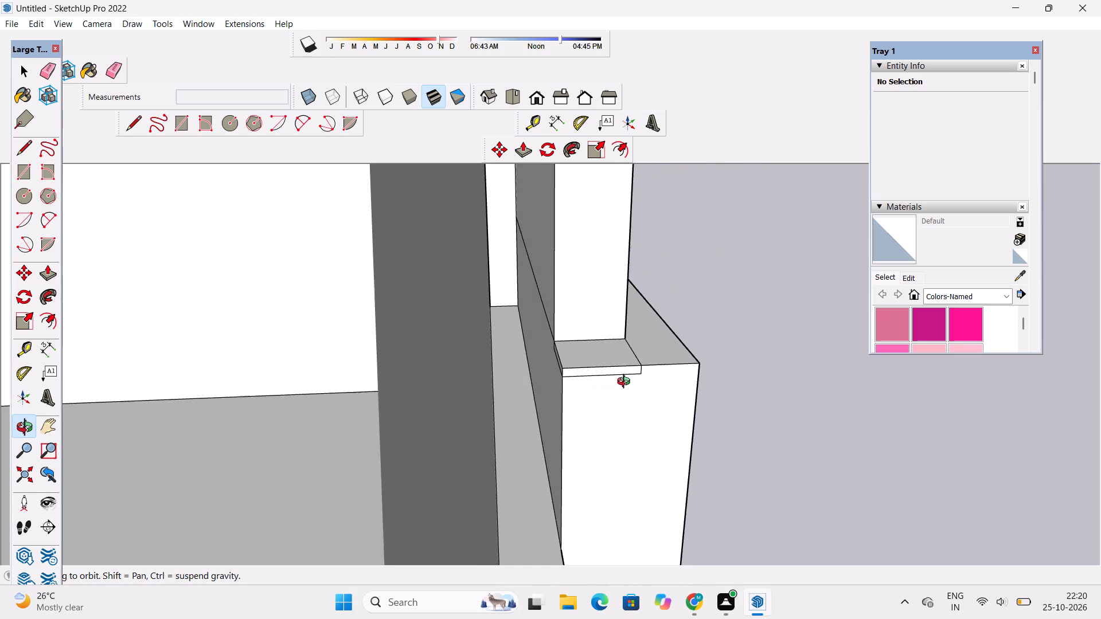
left_click_drag(626, 383, 571, 404)
scroll(525, 383, "up", 4)
left_click_drag(525, 383, 520, 397, "shift")
left_click_drag(520, 397, 548, 402)
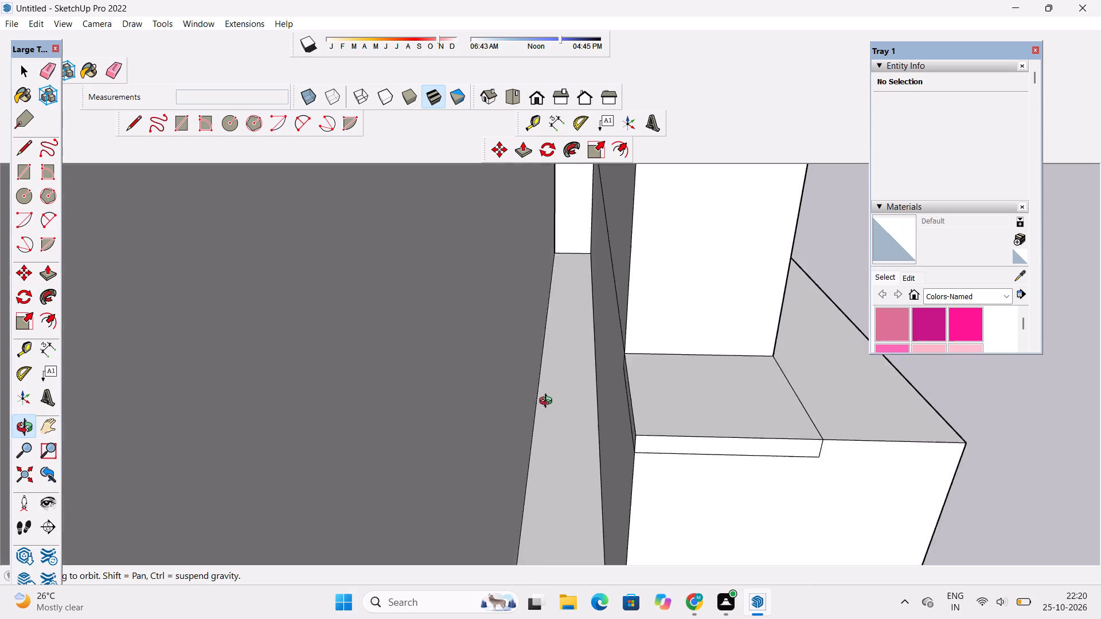
left_click_drag(548, 402, 530, 398)
scroll(573, 385, "up", 4)
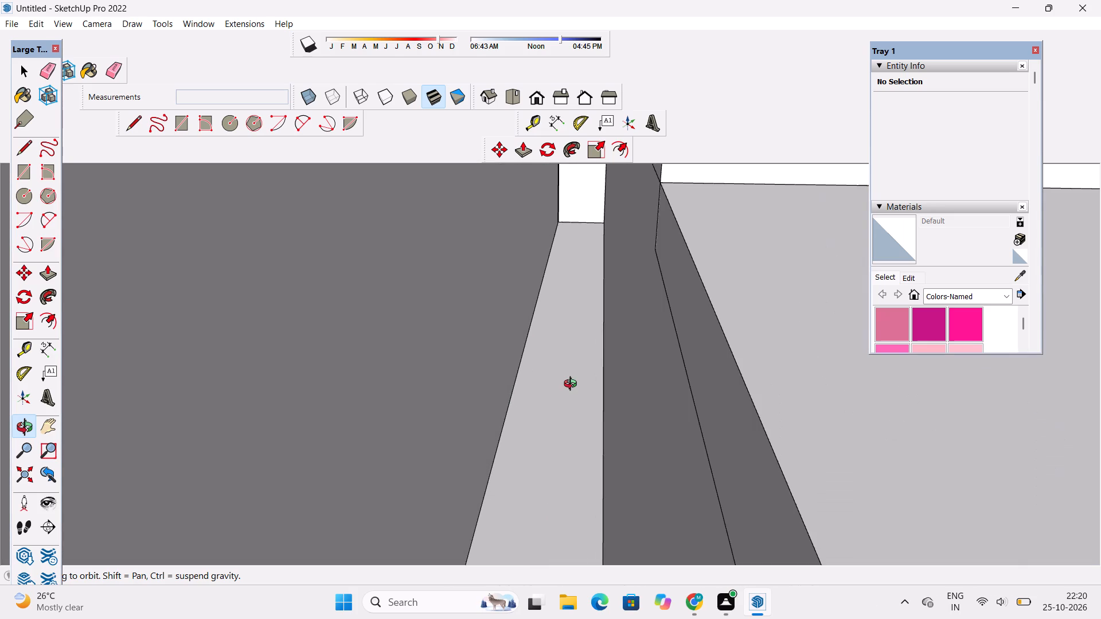
scroll(573, 385, "down", 1)
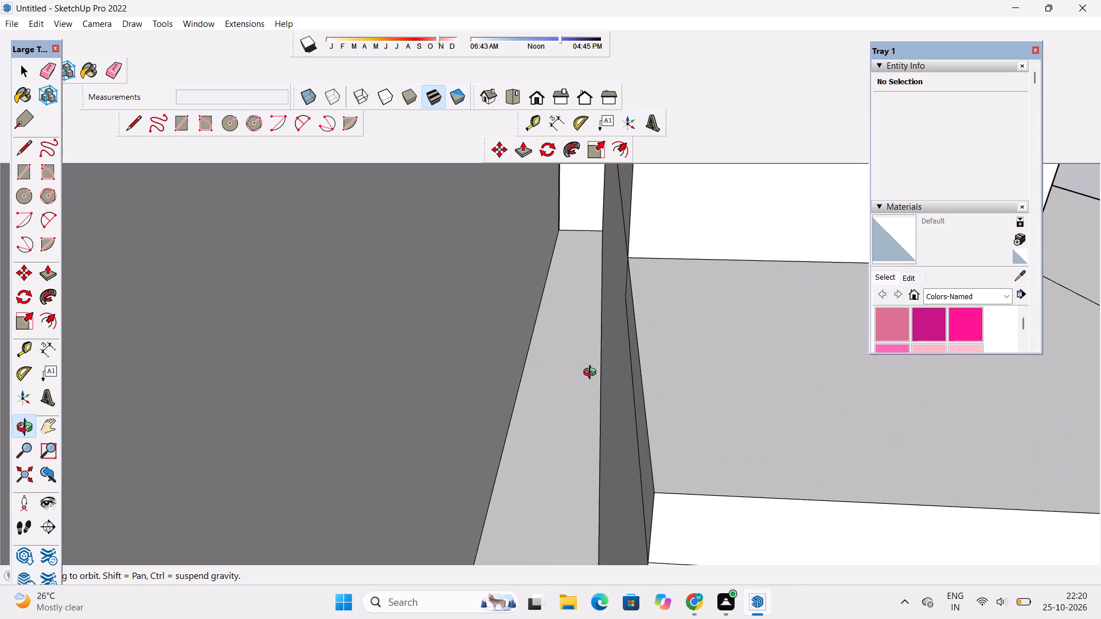
type("re")
scroll(596, 369, "up", 3)
scroll(597, 359, "down", 2)
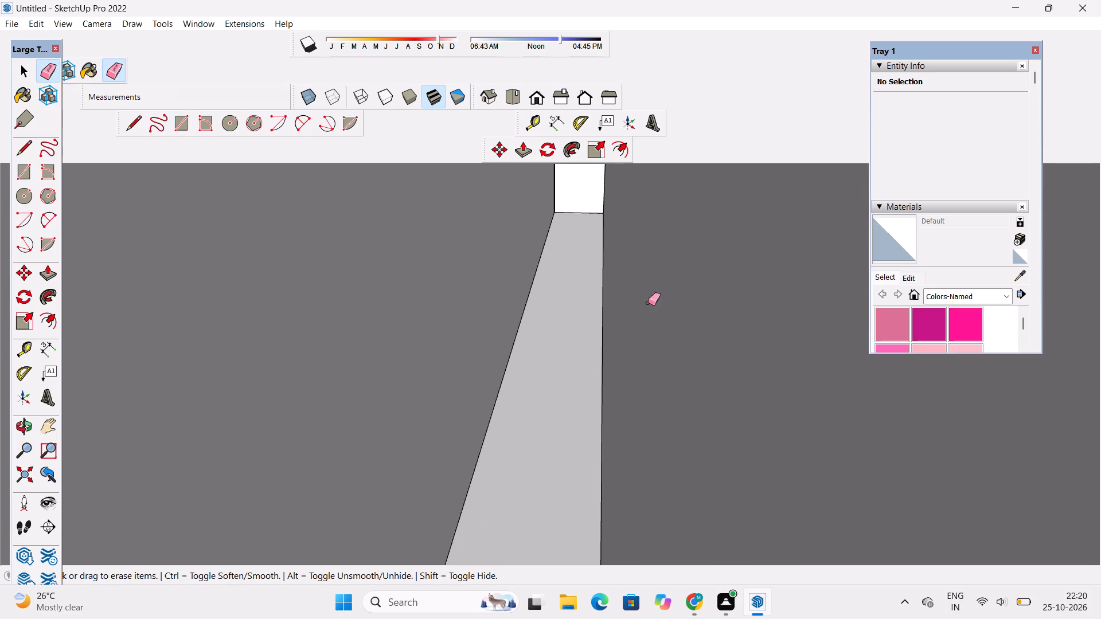
left_click_drag(660, 218, 653, 226)
scroll(636, 279, "down", 5)
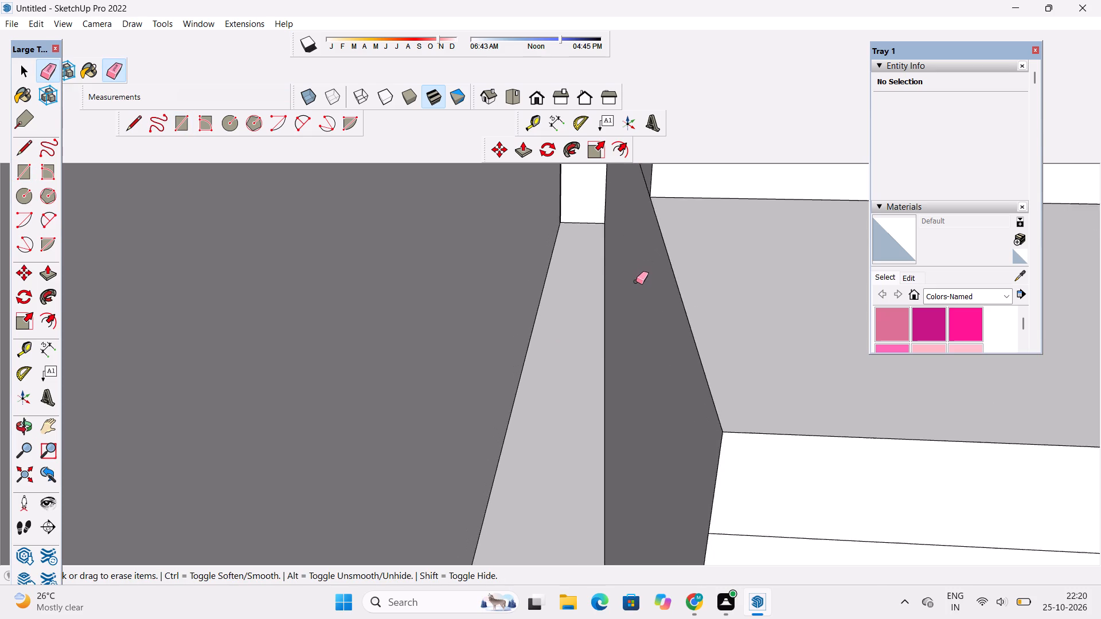
Erase the leftover strip edges on the ledge's end face and the edge dividing its top face.
scroll(636, 281, "down", 7)
scroll(642, 304, "up", 4)
left_click(645, 290)
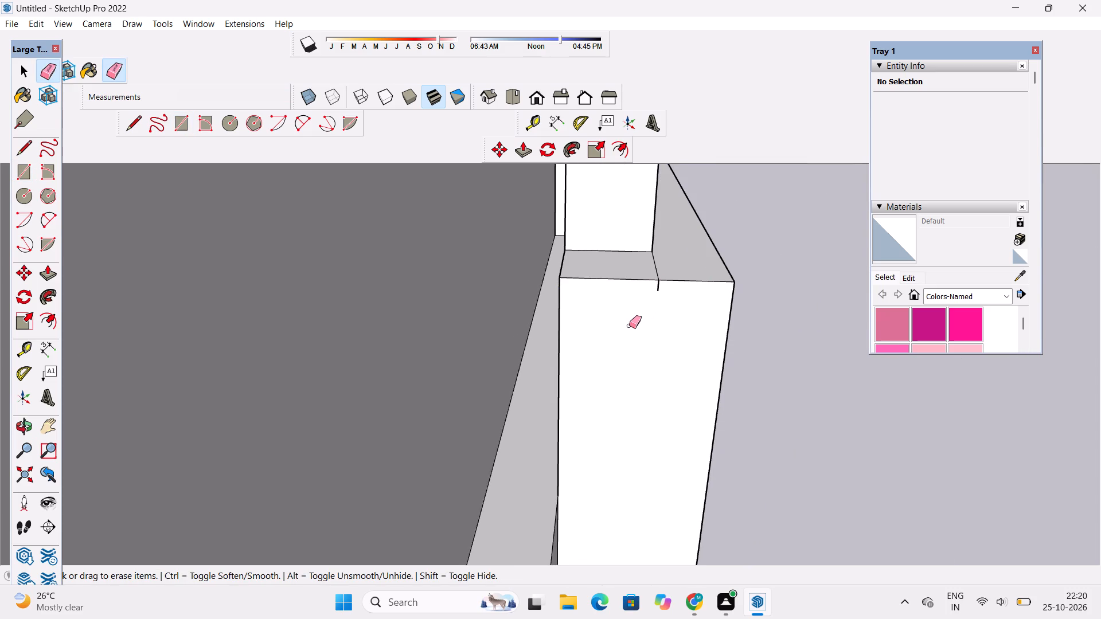
scroll(629, 326, "up", 5)
left_click_drag(682, 201, 671, 225)
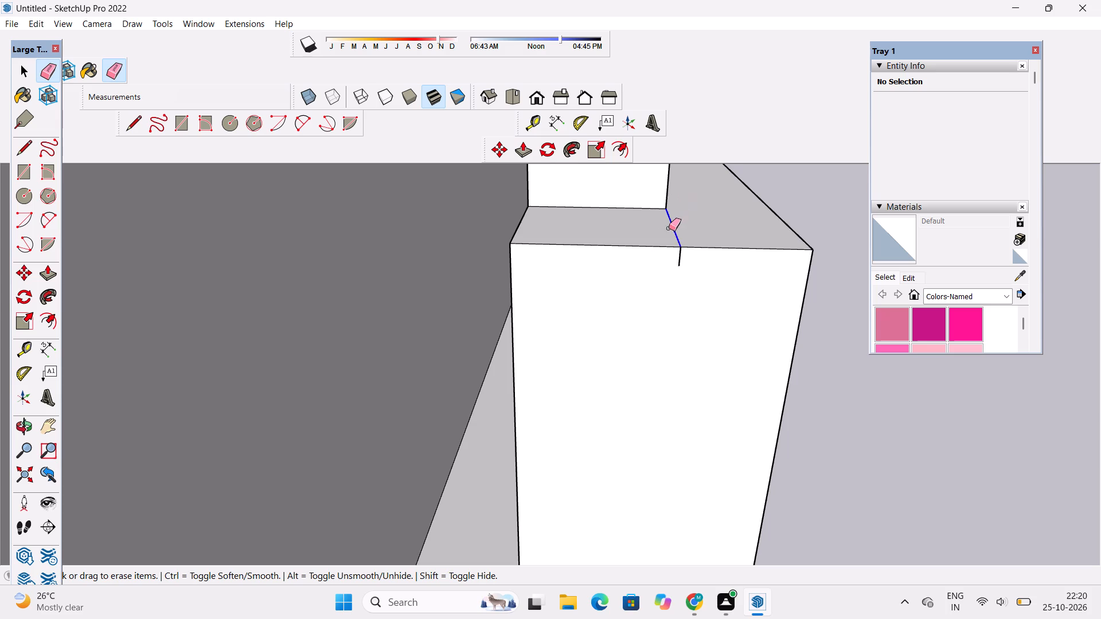
left_click_drag(685, 249, 677, 257)
Examine the whole building's front elevation from several heights and distances.
scroll(622, 303, "down", 20)
scroll(622, 303, "down", 1)
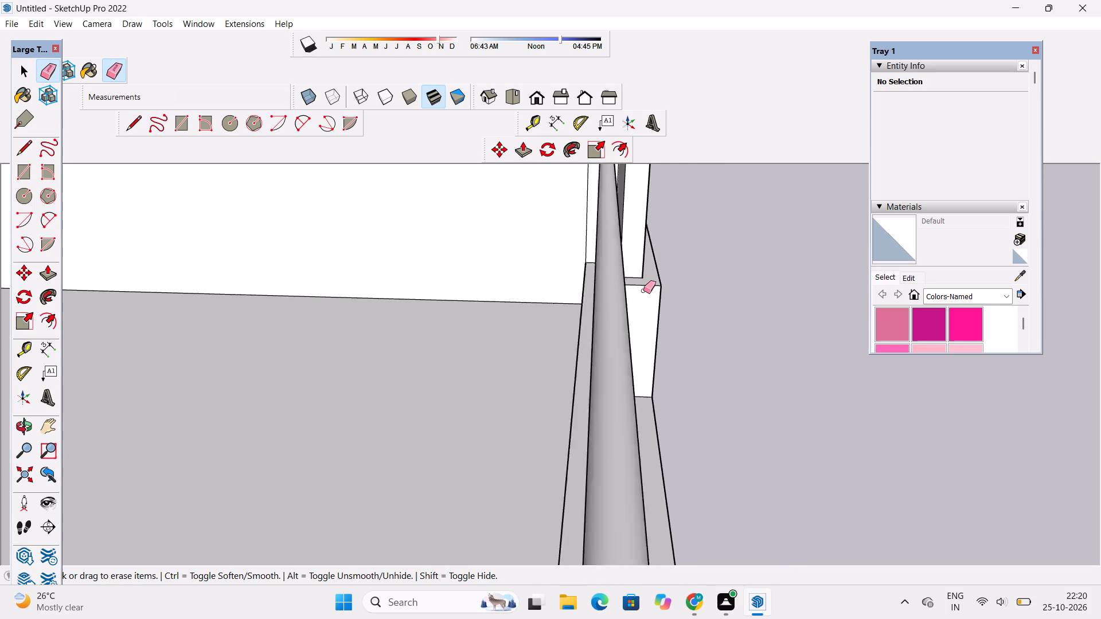
scroll(643, 291, "down", 2)
key("o")
left_click_drag(793, 323, 709, 319)
scroll(672, 314, "down", 12)
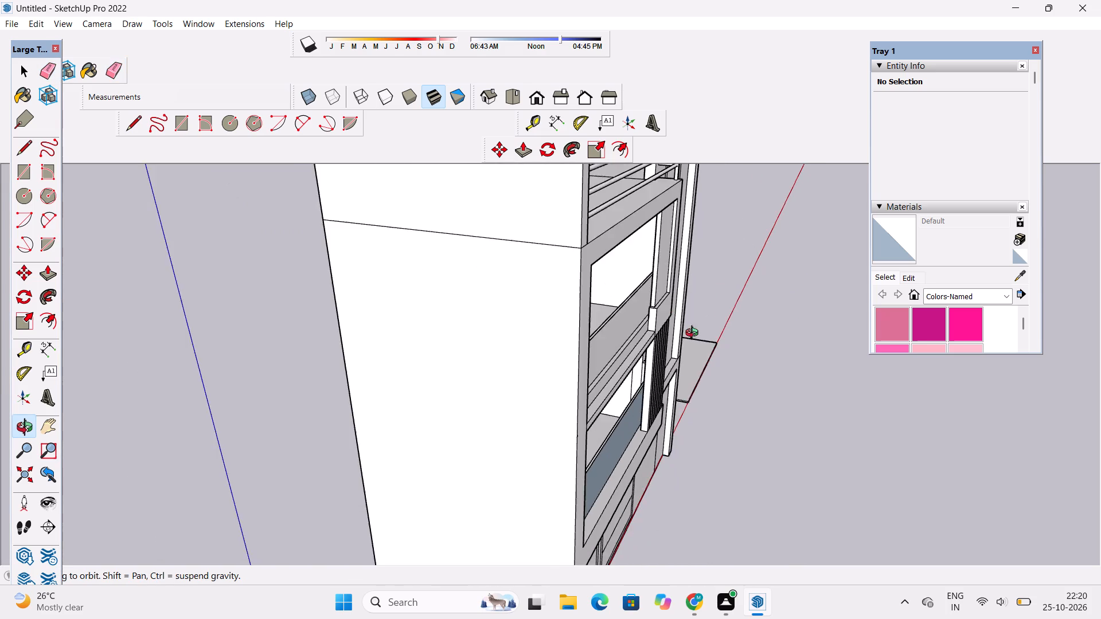
left_click_drag(725, 370, 592, 287)
scroll(591, 282, "down", 4)
left_click_drag(704, 339, 546, 303, "shift")
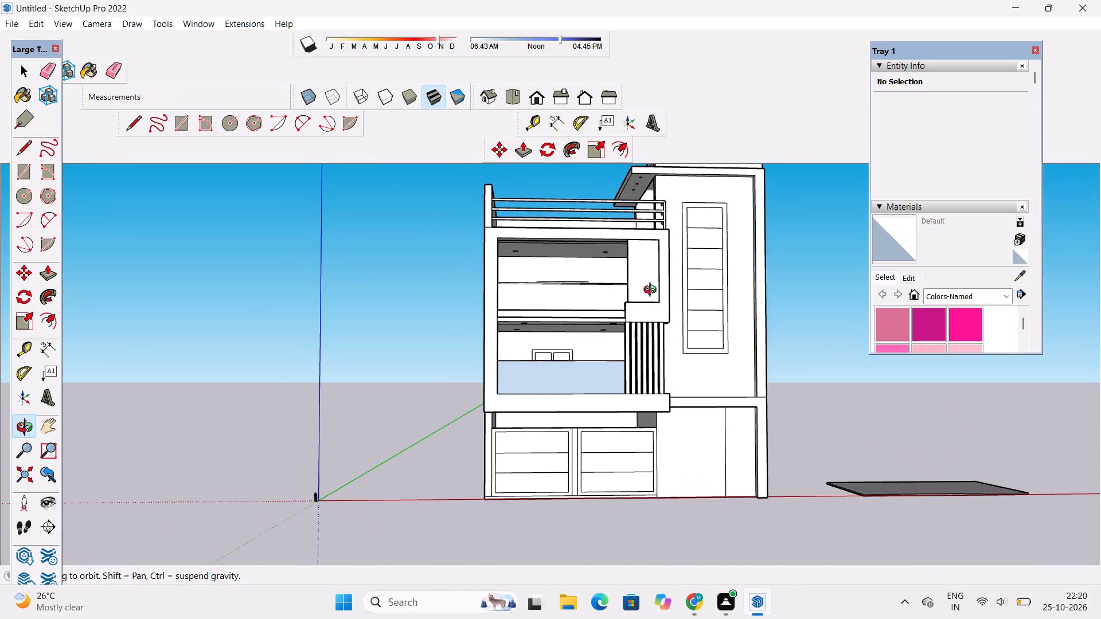
left_click_drag(653, 291, 628, 300, "shift")
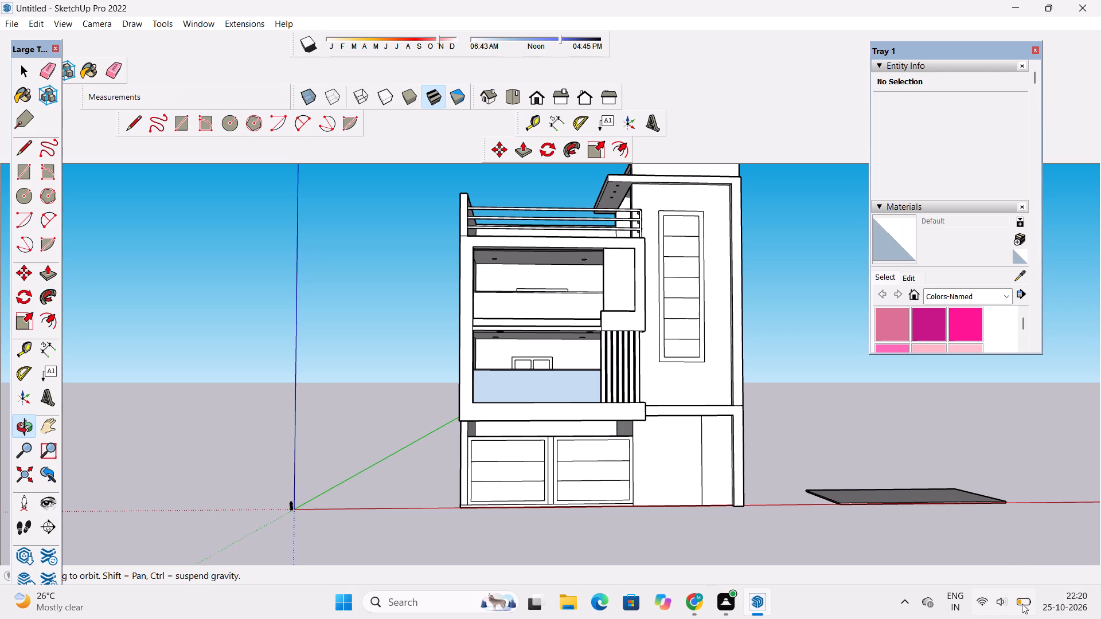
scroll(695, 392, "down", 3)
left_click_drag(694, 391, 657, 362, "shift")
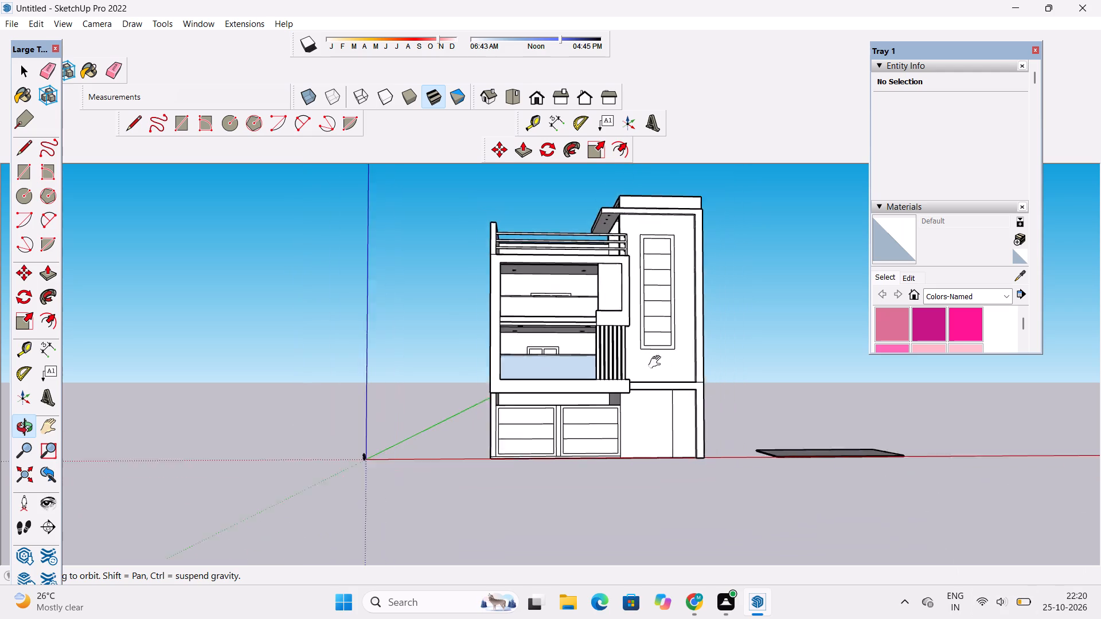
left_click_drag(657, 362, 659, 364, "shift")
left_click_drag(657, 356, 655, 401)
left_click_drag(650, 369, 637, 365, "shift")
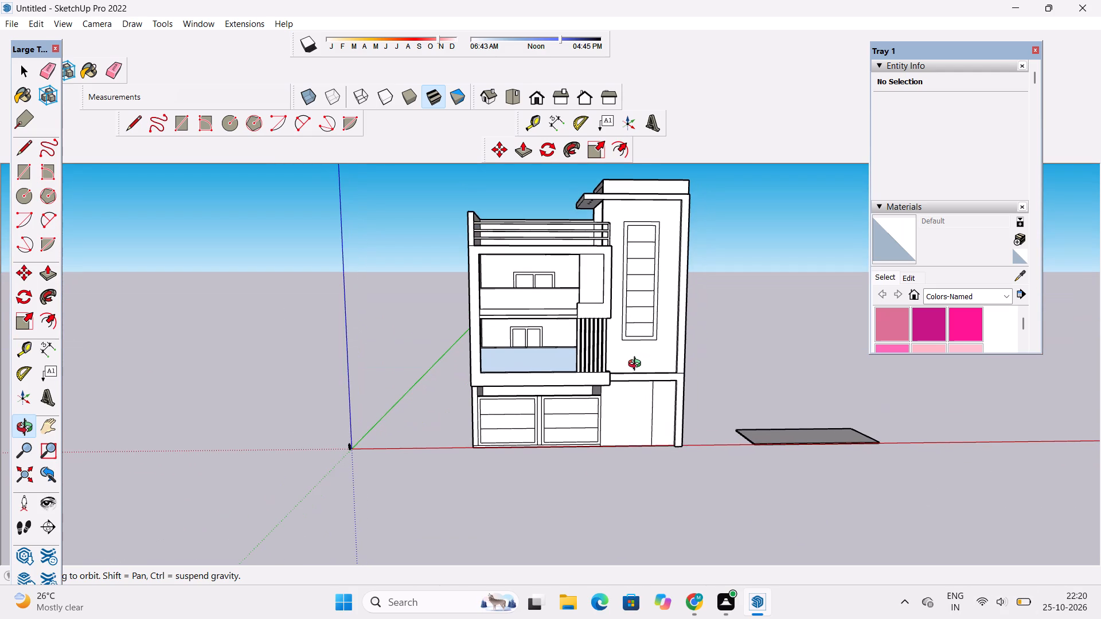
scroll(637, 365, "down", 2)
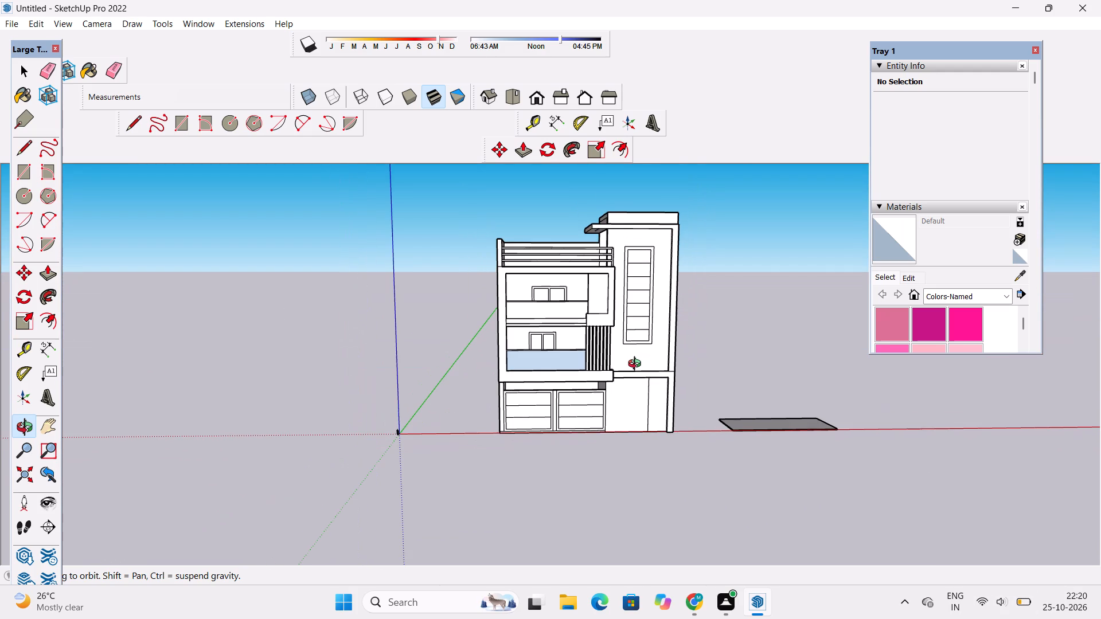
scroll(637, 365, "up", 2)
scroll(637, 365, "down", 5)
scroll(637, 365, "up", 3)
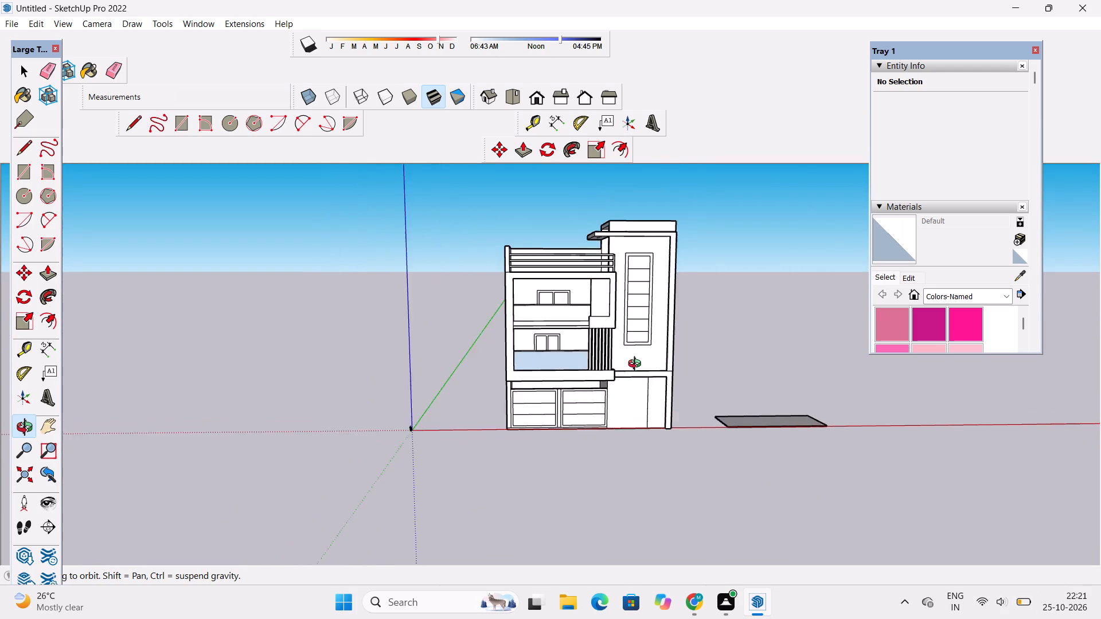
scroll(637, 365, "up", 2)
scroll(637, 365, "down", 2)
left_click_drag(616, 413, 606, 394, "shift")
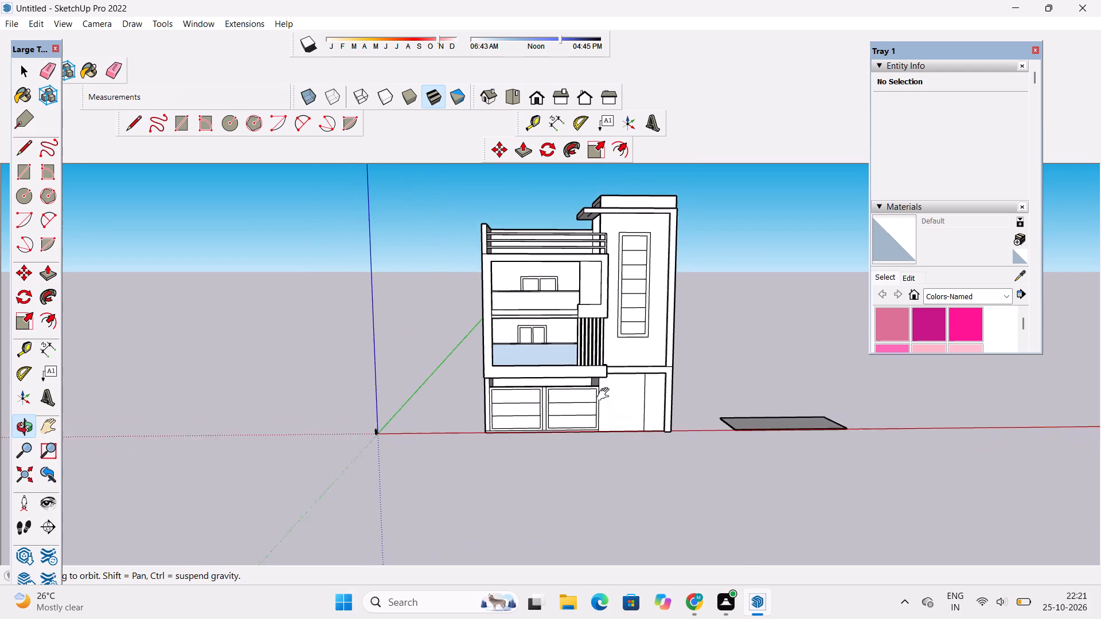
left_click_drag(606, 394, 604, 389, "shift")
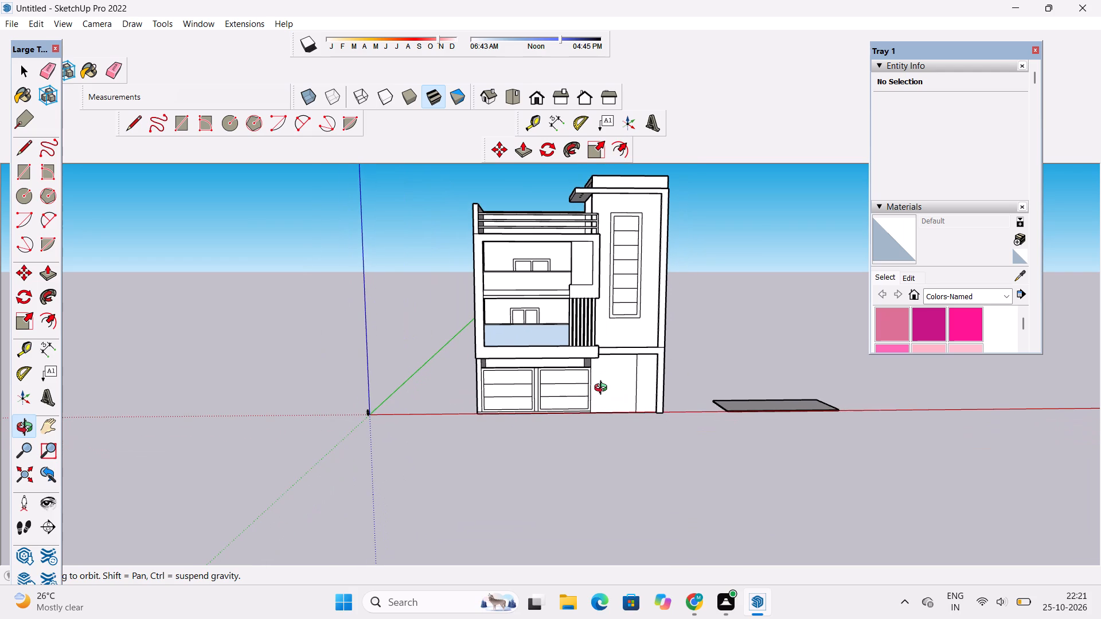
left_click_drag(603, 389, 602, 370, "shift")
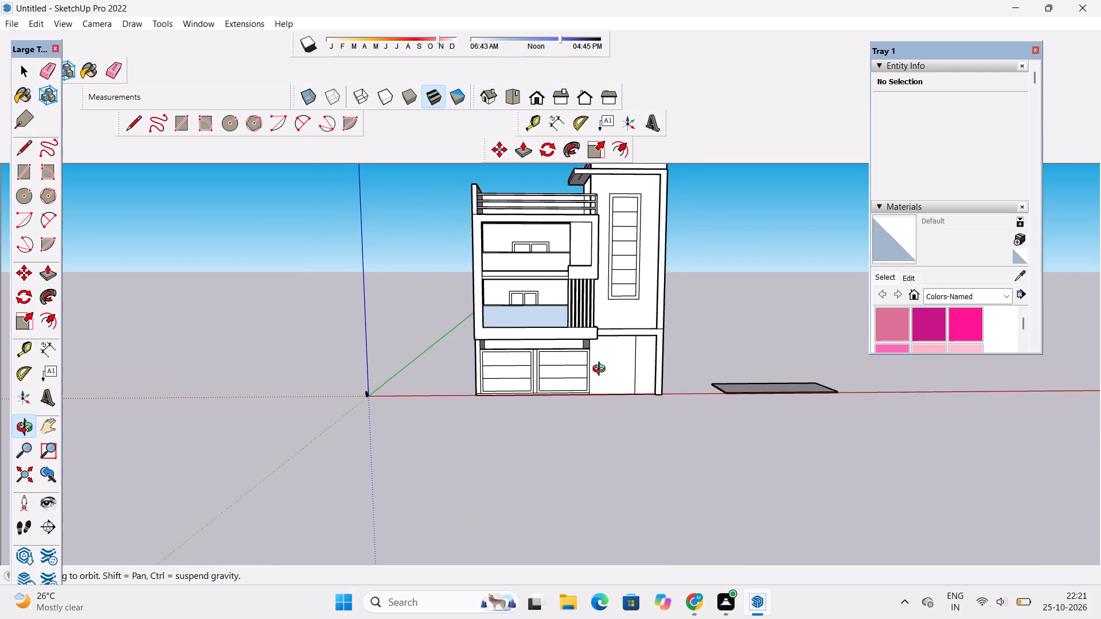
left_click_drag(586, 361, 577, 335, "shift")
scroll(577, 335, "down", 4)
left_click_drag(588, 262, 589, 323, "shift")
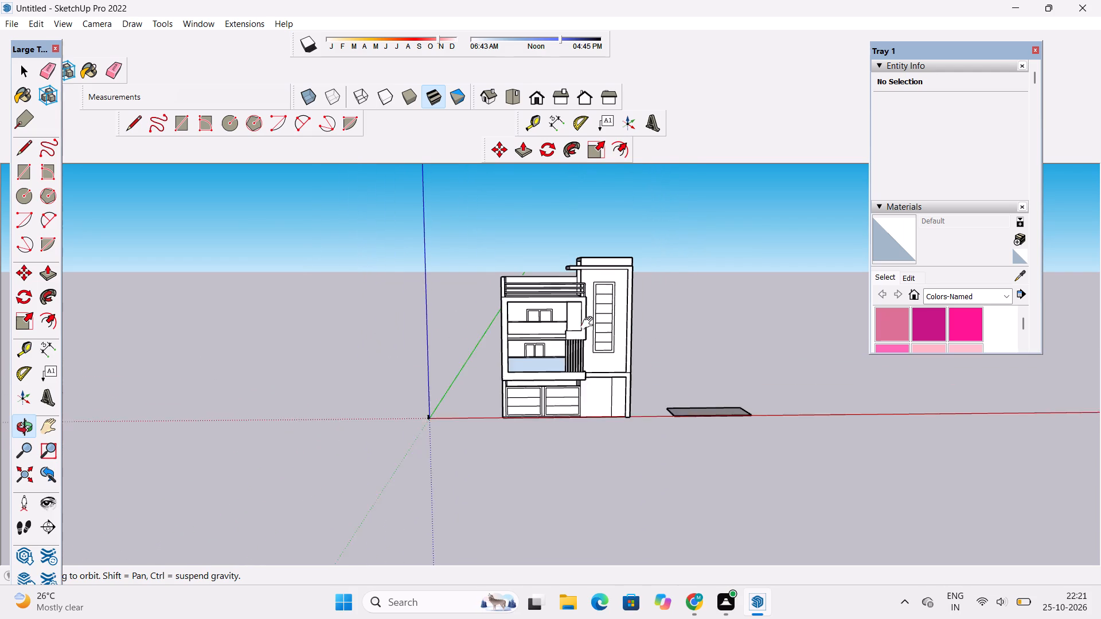
left_click_drag(589, 323, 589, 324, "shift")
Examine the base and corner of the ground-floor panelled shutters along the ground line.
scroll(594, 328, "up", 3)
left_click_drag(597, 335, 498, 288, "shift")
scroll(464, 400, "up", 4)
left_click_drag(434, 414, 460, 377)
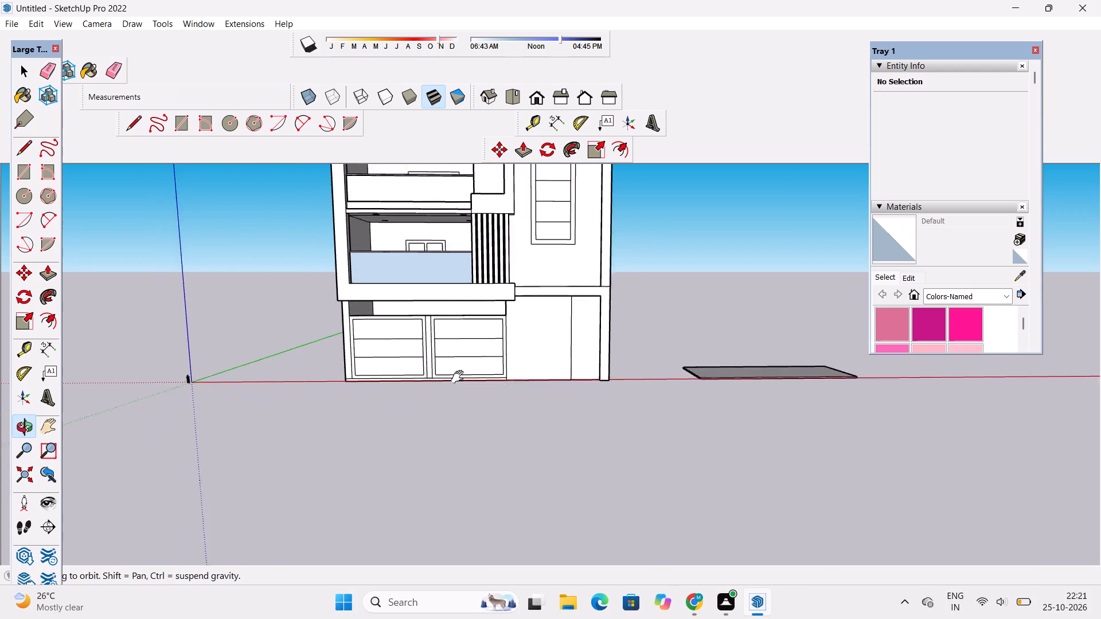
left_click_drag(460, 377, 485, 358)
scroll(446, 388, "up", 5)
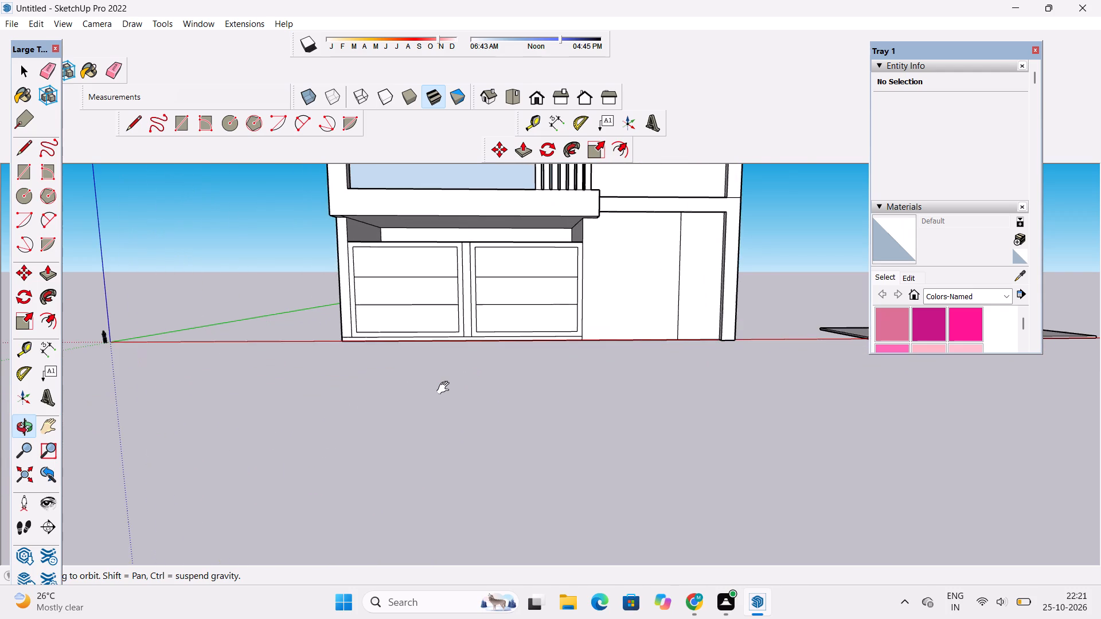
scroll(380, 354, "up", 2)
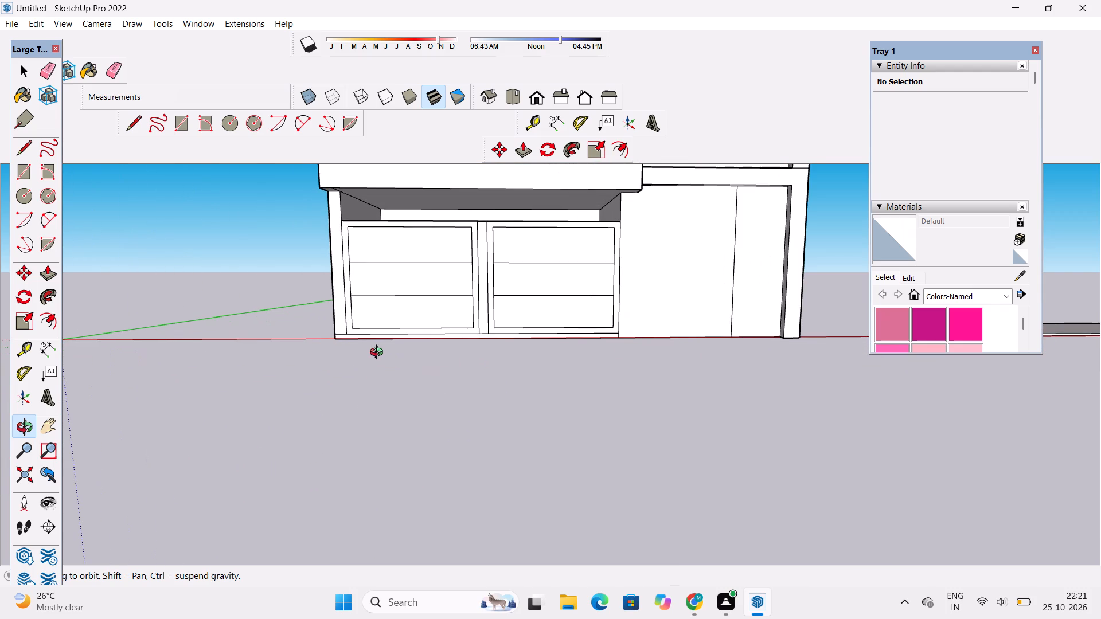
left_click_drag(379, 354, 379, 335, "shift")
left_click_drag(373, 340, 466, 390)
scroll(353, 362, "up", 4)
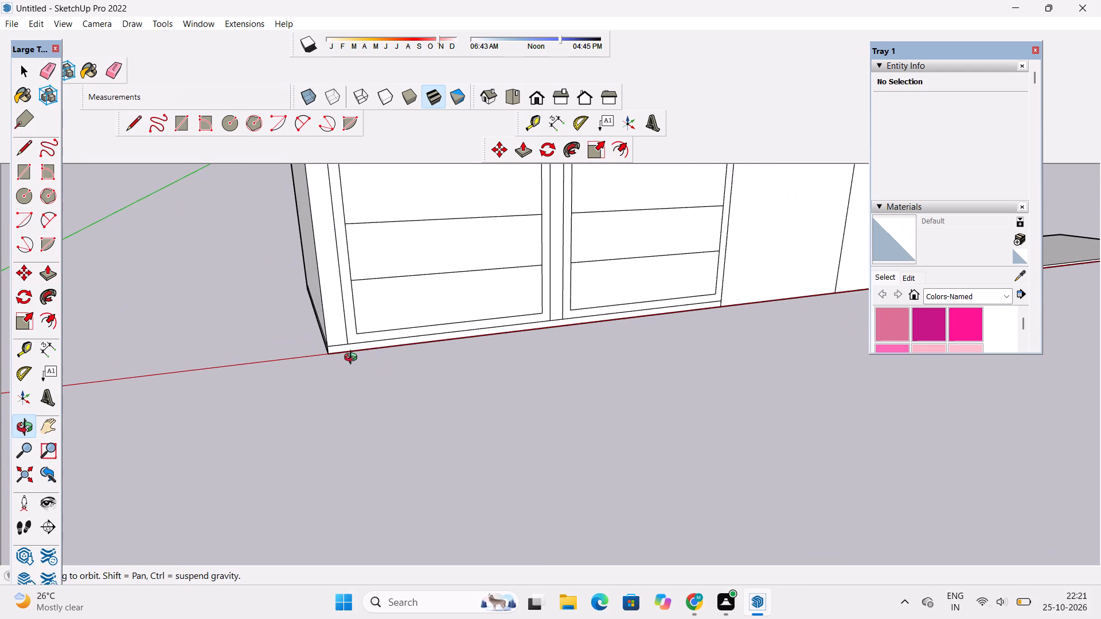
left_click(353, 358, "shift")
scroll(353, 356, "up", 4)
left_click(353, 356, "shift")
scroll(348, 357, "up", 5)
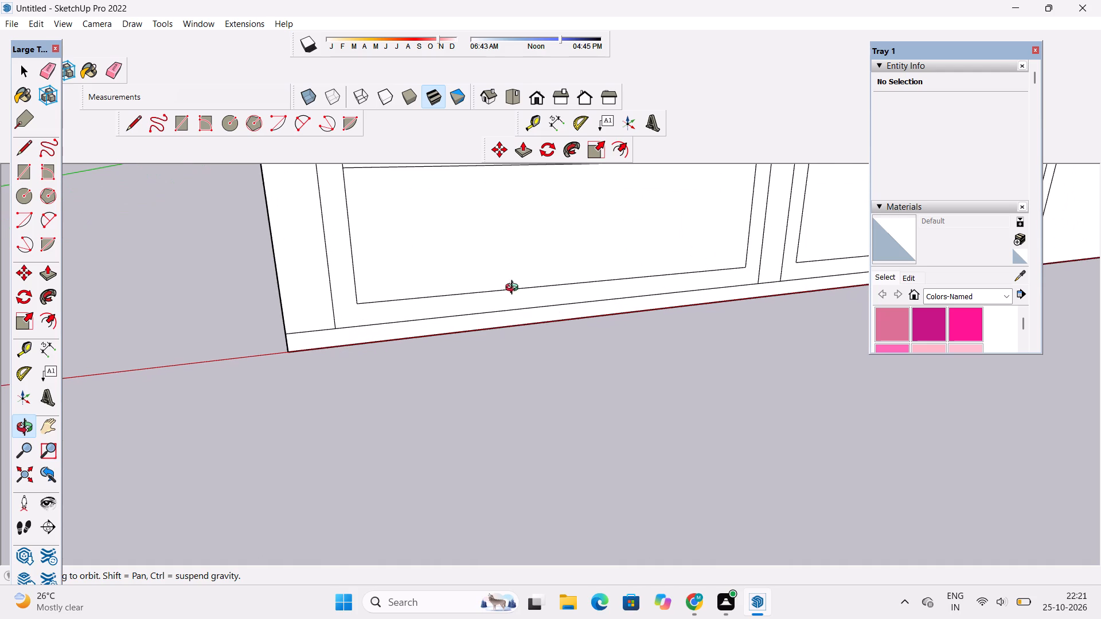
Draw a 2' vertical line on the base strip, from the end of the outer shutter's frame edge down to the ground.
scroll(649, 430, "down", 6)
left_click_drag(618, 428, 649, 465, "shift")
left_click_drag(639, 464, 624, 453)
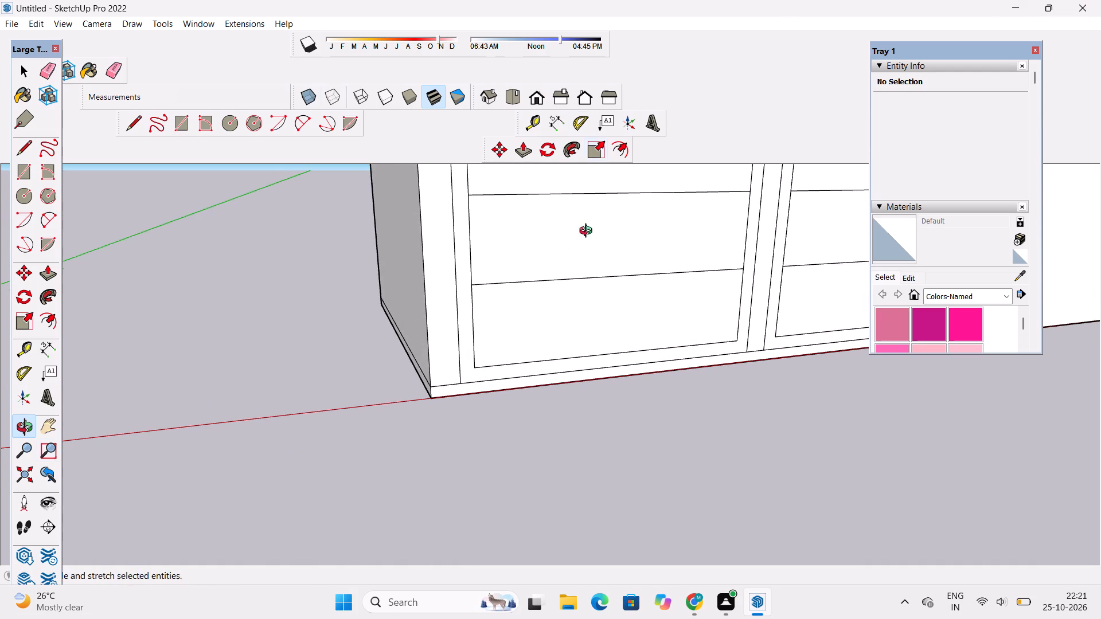
scroll(586, 242, "down", 4)
left_click_drag(553, 304, 514, 343, "shift")
left_click_drag(474, 415, 466, 331)
scroll(460, 338, "up", 8)
left_click_drag(460, 338, 419, 338, "shift")
left_click_drag(419, 338, 492, 403, "shift")
scroll(404, 383, "up", 4)
left_click_drag(464, 350, 456, 358, "shift")
key("l")
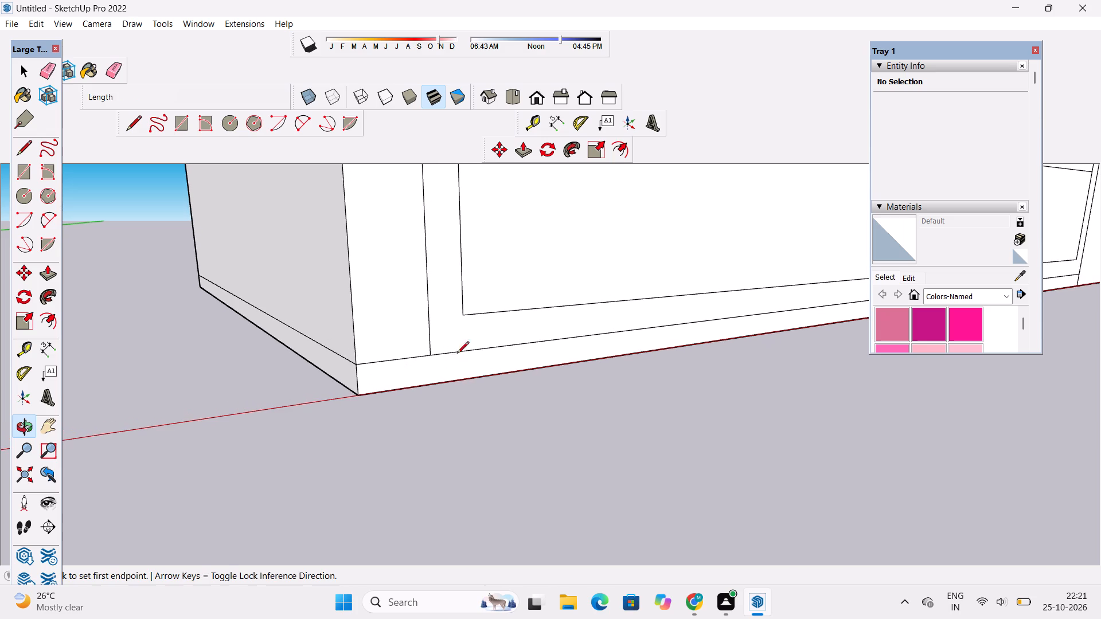
scroll(435, 363, "up", 4)
left_click(426, 352)
scroll(426, 352, "down", 4)
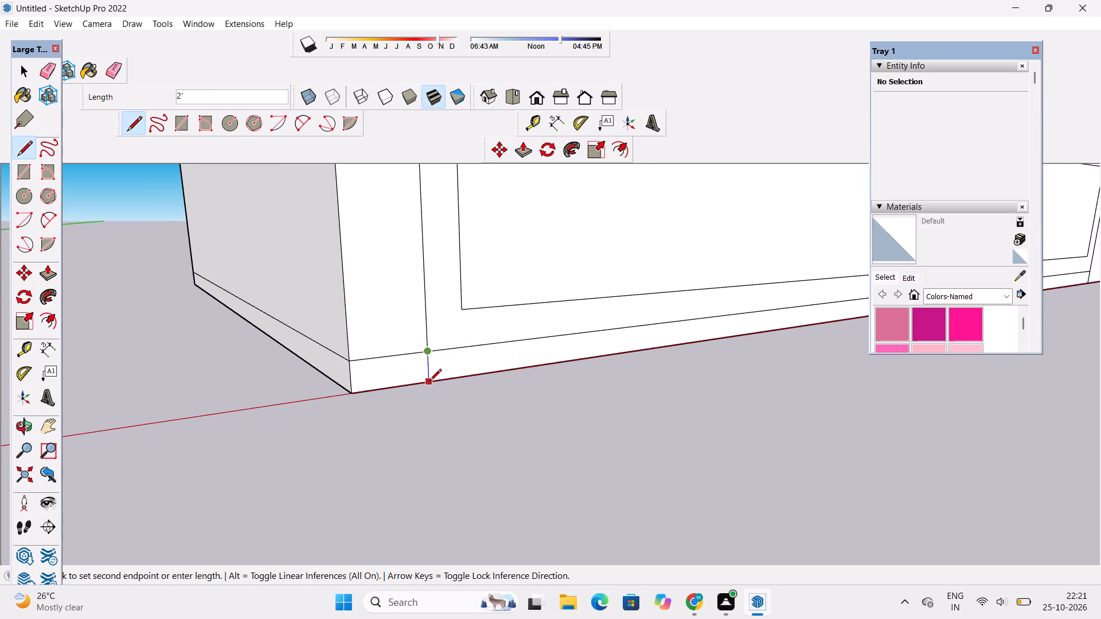
left_click(430, 383)
scroll(349, 385, "down", 6)
key("space")
Copy the base strip below the two shutters, face and edges, about 80' straight out onto the open ground in front.
key("o")
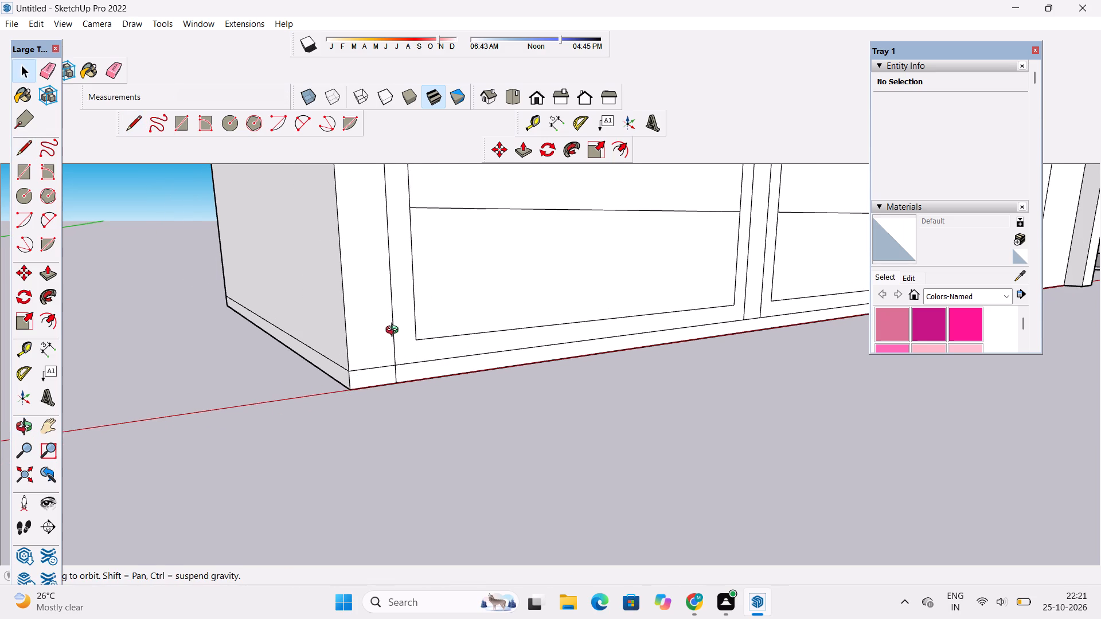
scroll(395, 331, "down", 6)
left_click_drag(489, 353, 423, 379, "shift")
scroll(420, 379, "down", 3)
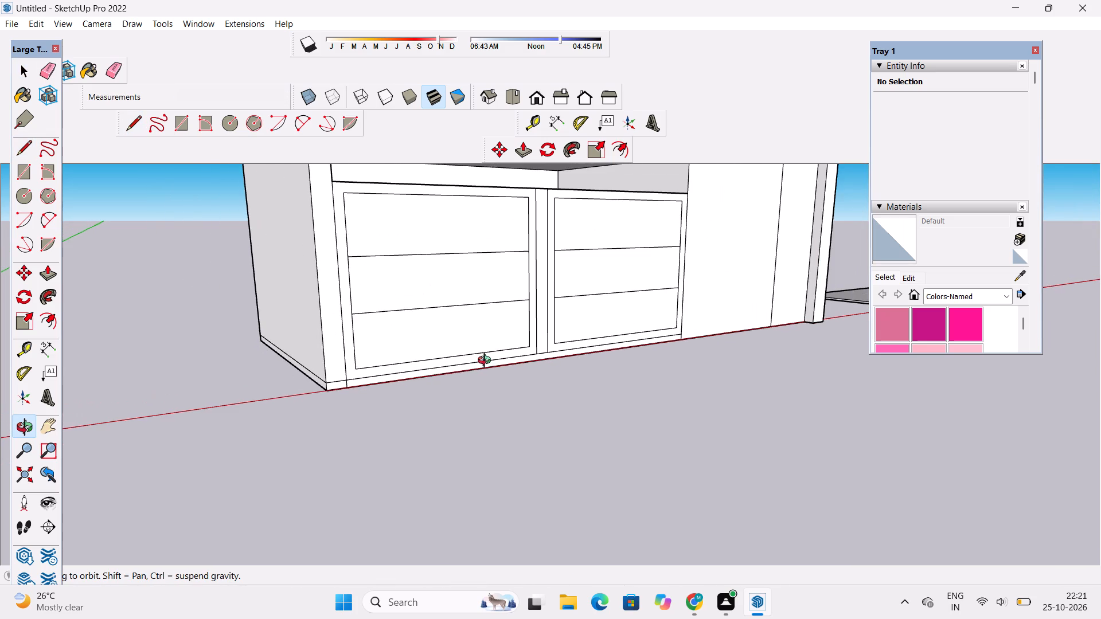
left_click(494, 360, "shift")
left_click_drag(556, 378, 506, 387, "shift")
scroll(627, 328, "up", 3)
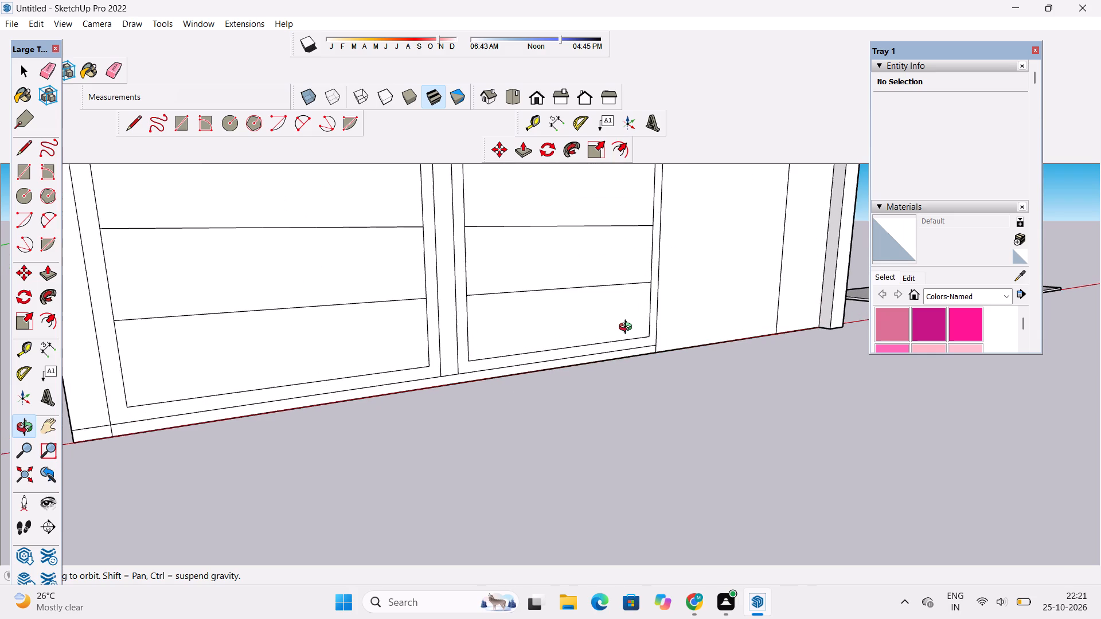
scroll(659, 300, "down", 4)
left_click_drag(641, 339, 618, 304, "shift")
scroll(510, 327, "up", 4)
left_click(434, 327, "shift")
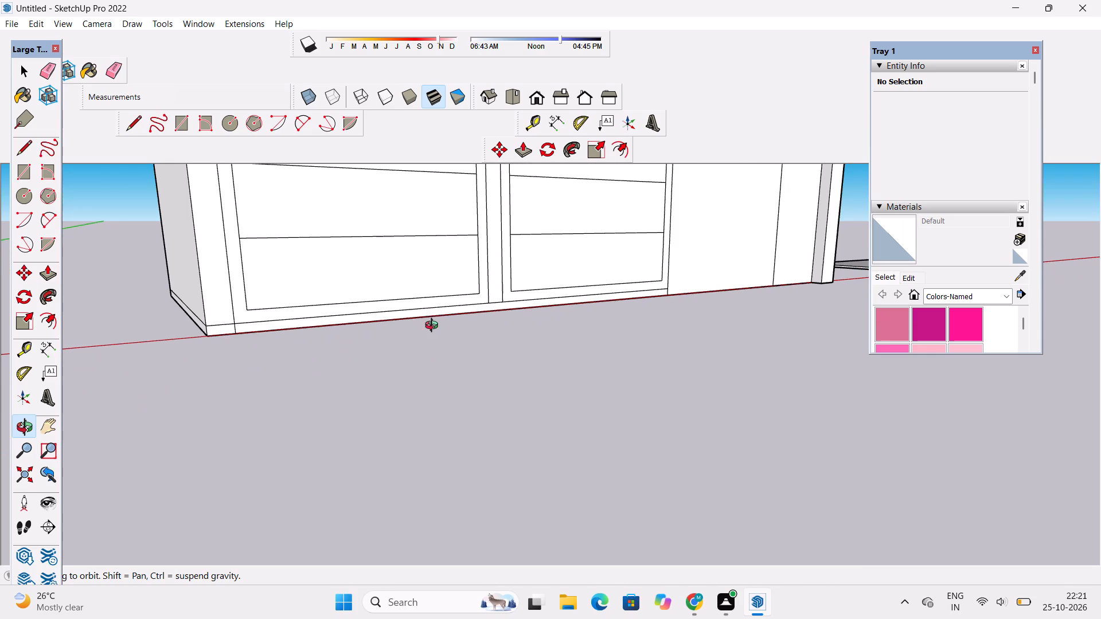
key("space")
scroll(560, 309, "down", 4)
scroll(450, 319, "up", 7)
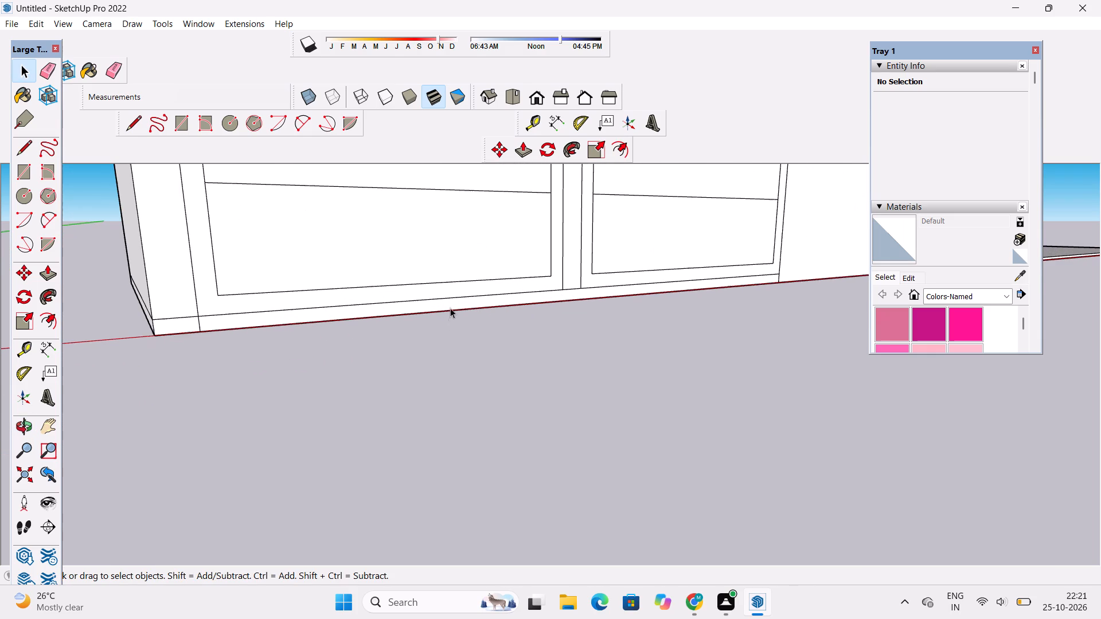
double_click(452, 302)
scroll(416, 263, "down", 9)
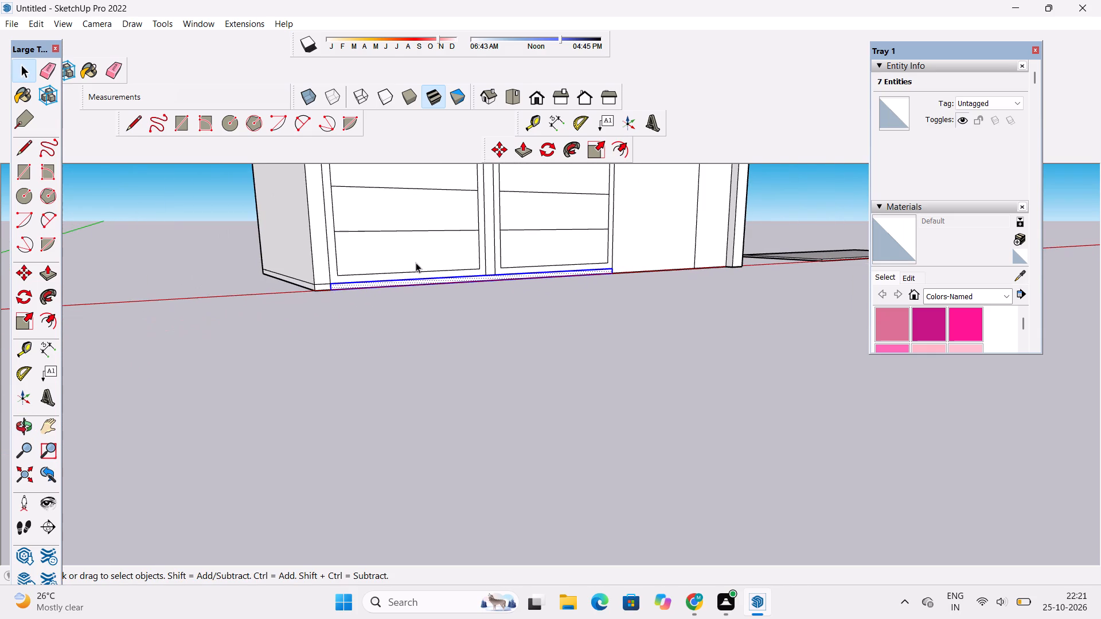
key("m")
left_click(330, 293)
scroll(330, 293, "down", 3)
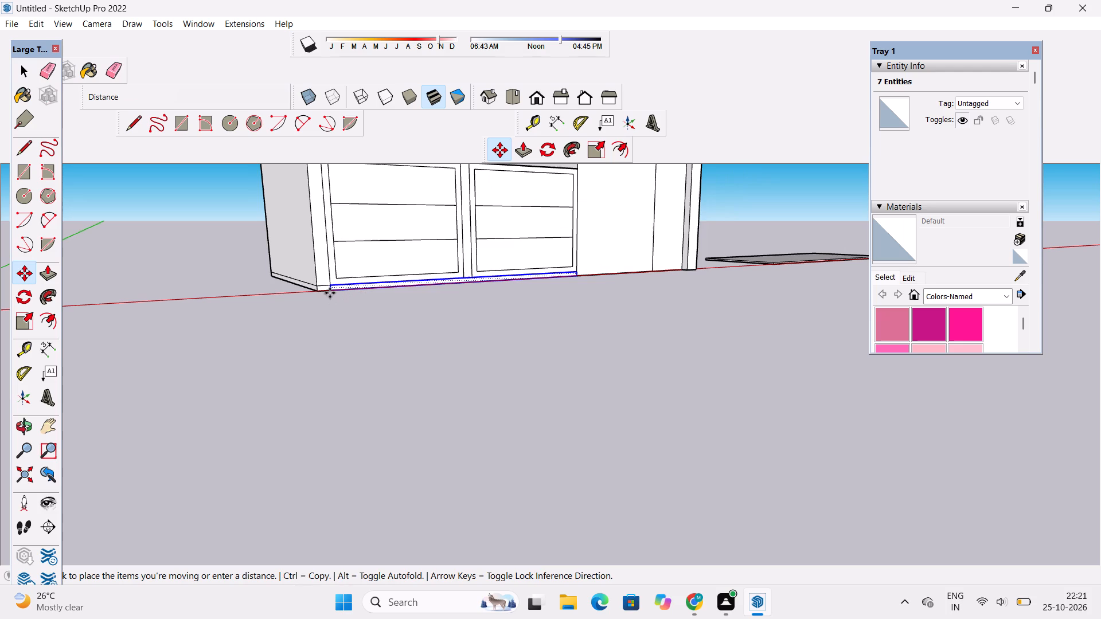
scroll(332, 294, "down", 4)
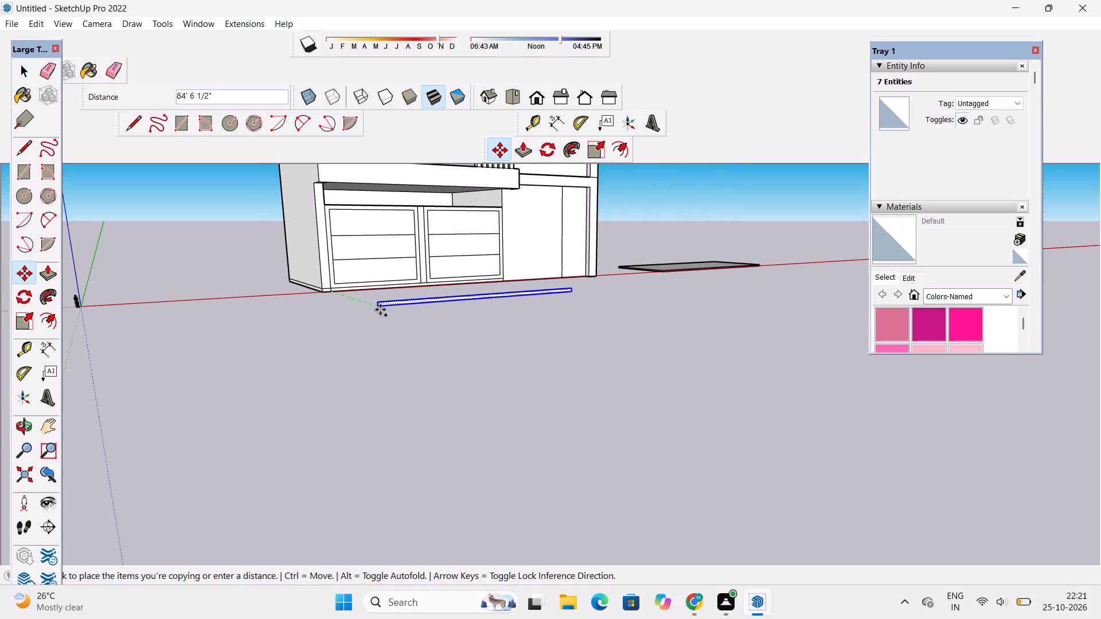
scroll(375, 309, "up", 2)
left_click(373, 308)
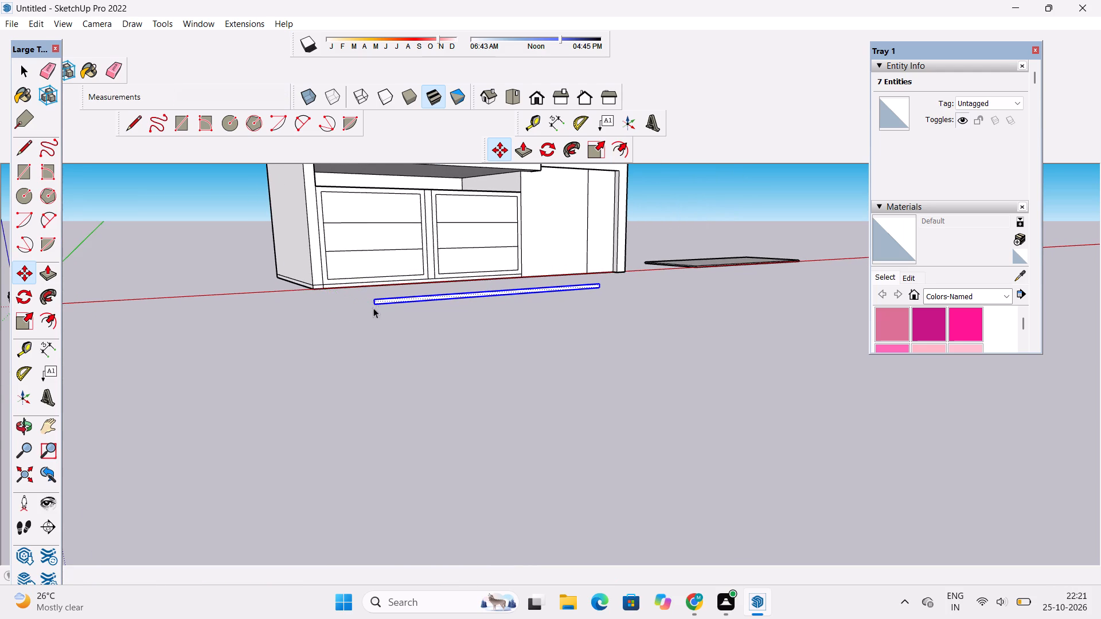
key("space")
left_click(534, 320)
Draw a triangular ramp profile at the copied strip's far end: a 23' base line perpendicular to the strip, closed to its top corner.
scroll(534, 303, "up", 3)
scroll(602, 298, "up", 1)
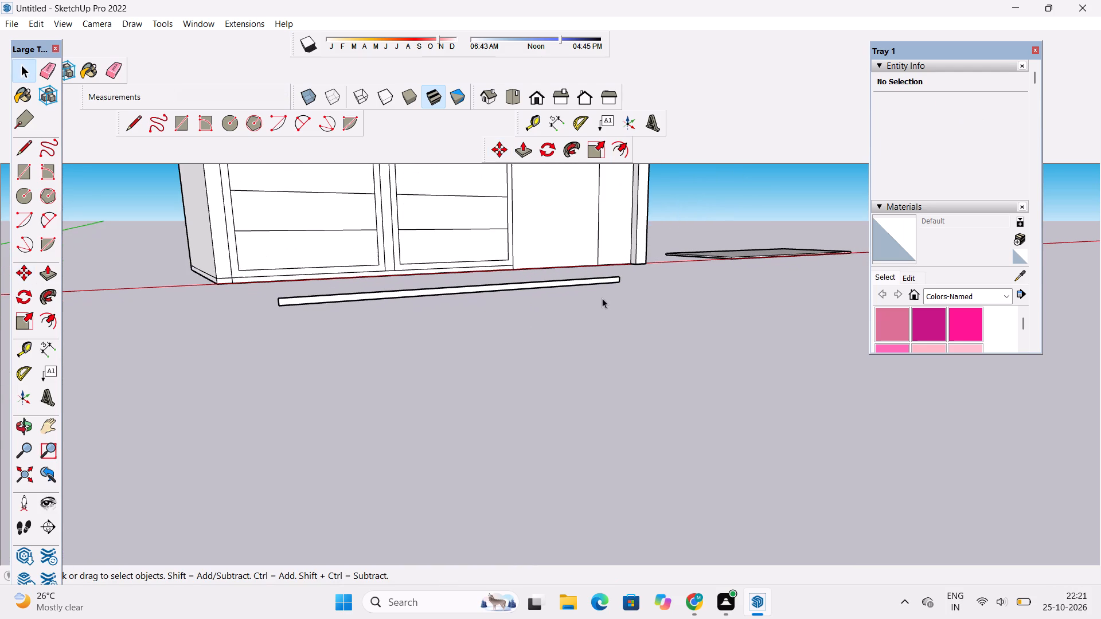
scroll(605, 298, "up", 2)
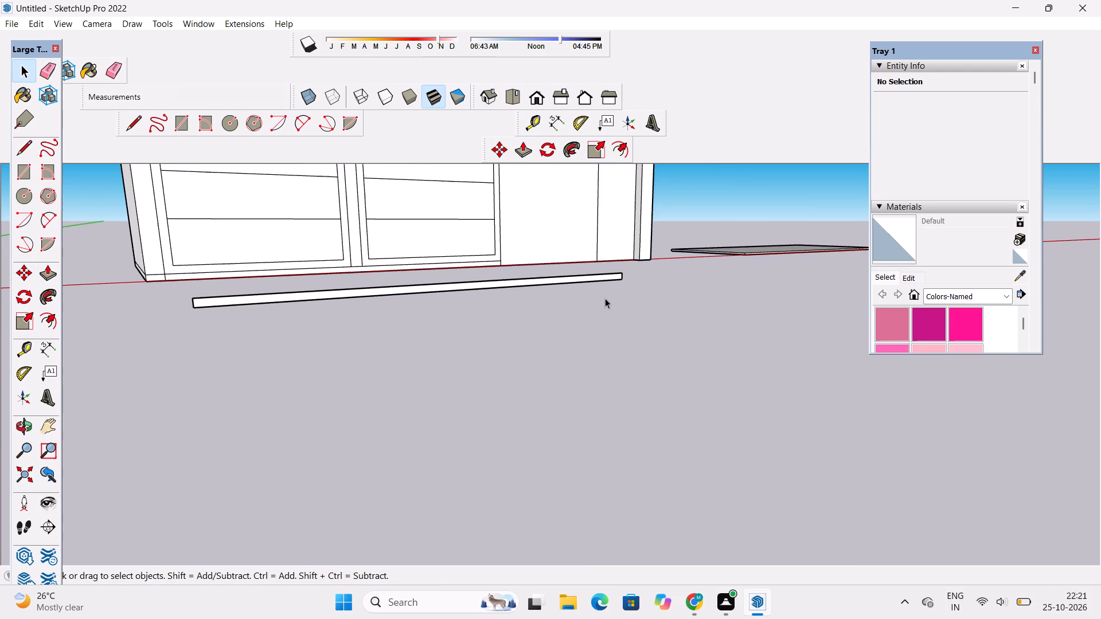
key("l")
scroll(605, 298, "up", 7)
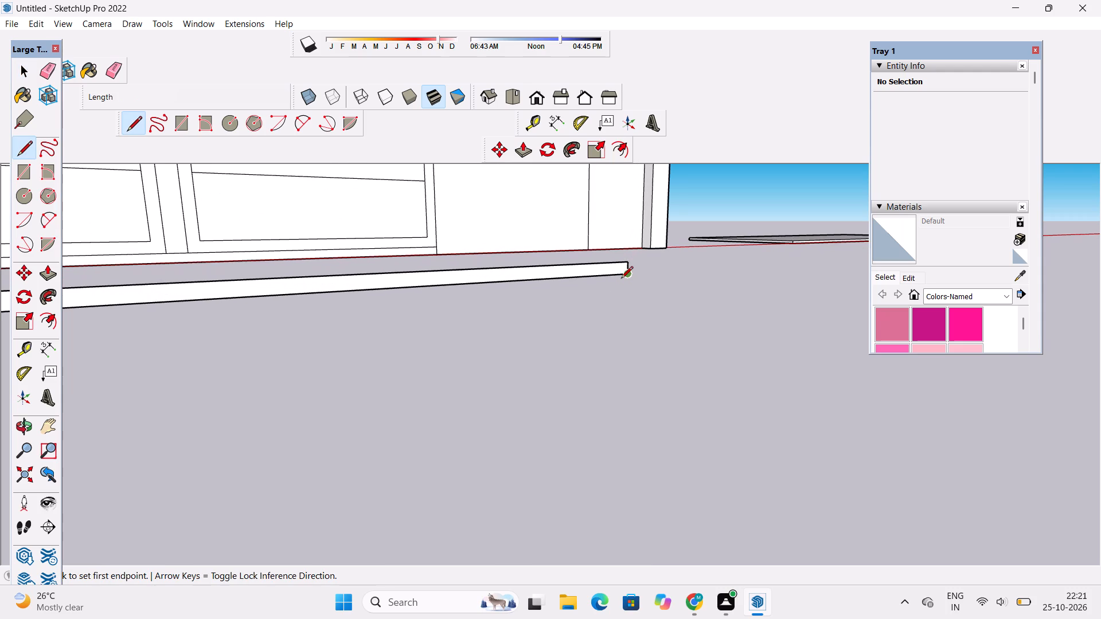
left_click(623, 277)
scroll(623, 277, "down", 3)
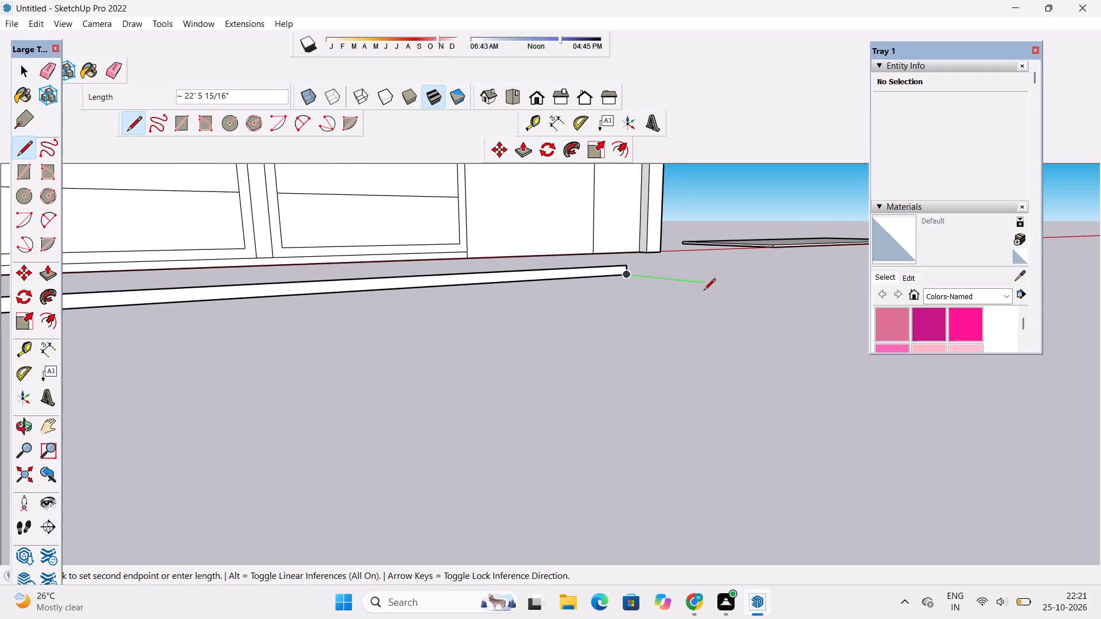
type("23")
key("apostrophe")
key("Return")
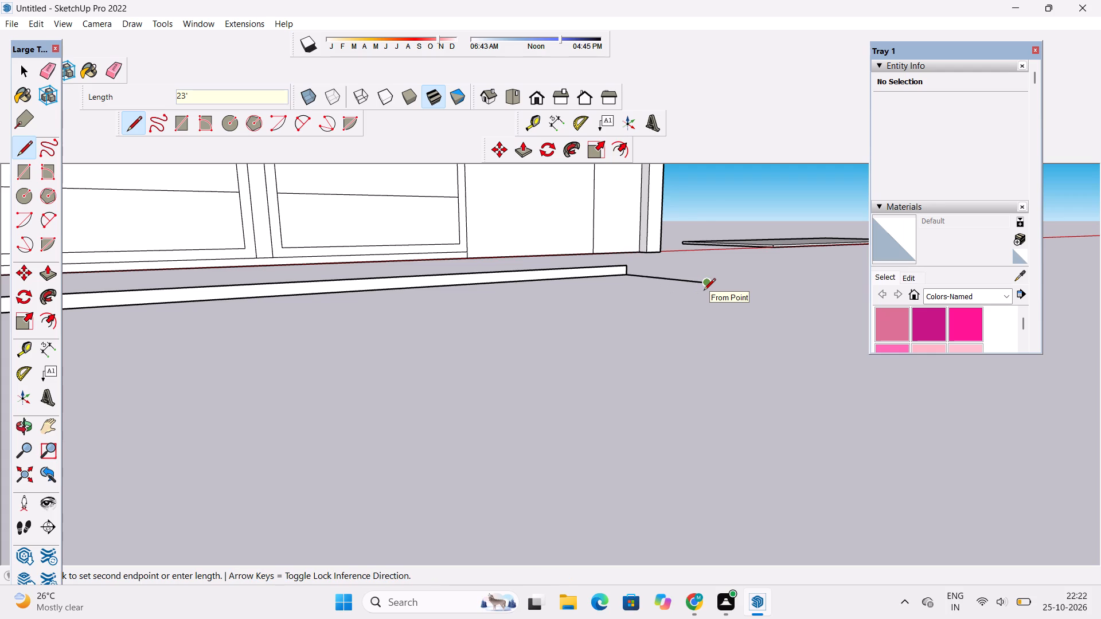
scroll(602, 258, "up", 5)
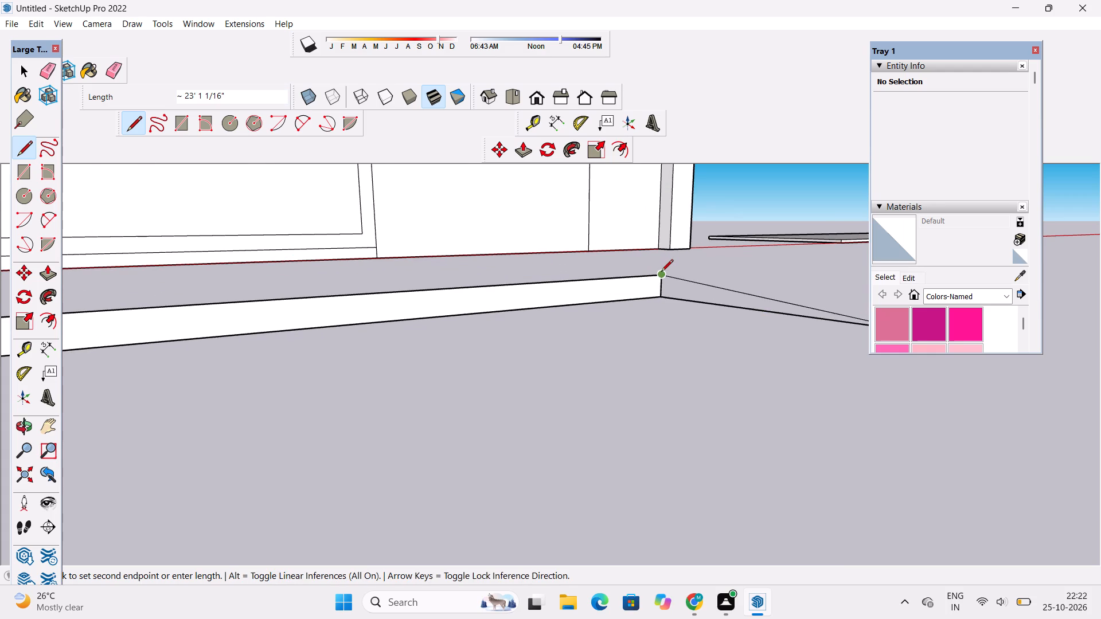
left_click(661, 273)
scroll(661, 272, "down", 7)
key("space")
Push/Pull the triangular profile 118' along the copied strip to its opposite end, forming a sloped ramp.
scroll(690, 274, "up", 2)
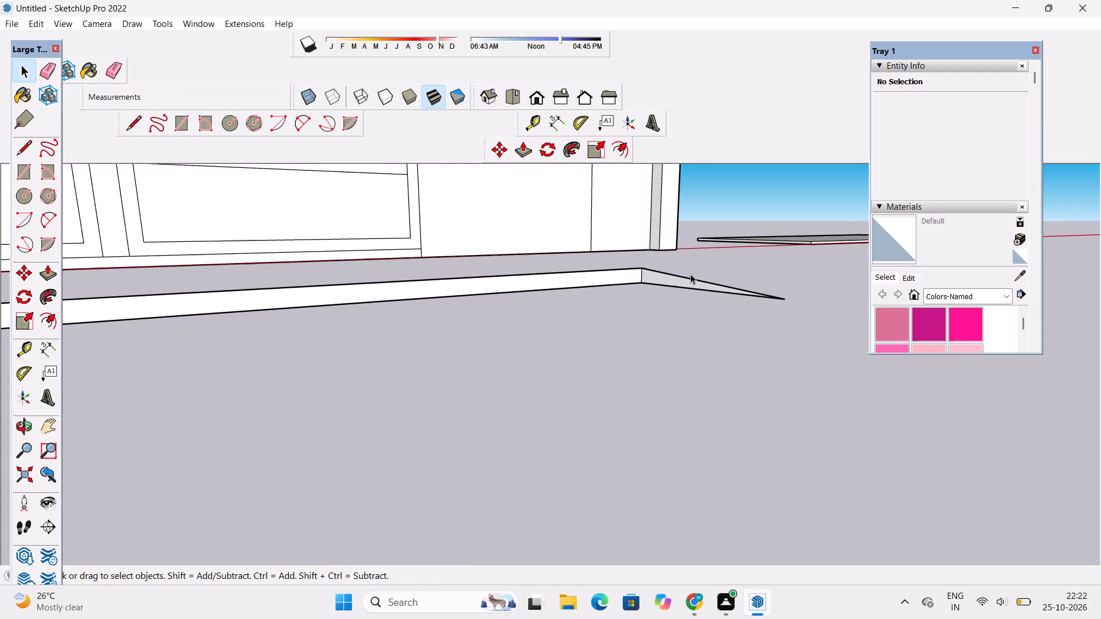
scroll(690, 274, "up", 7)
left_click(678, 285)
scroll(743, 203, "down", 9)
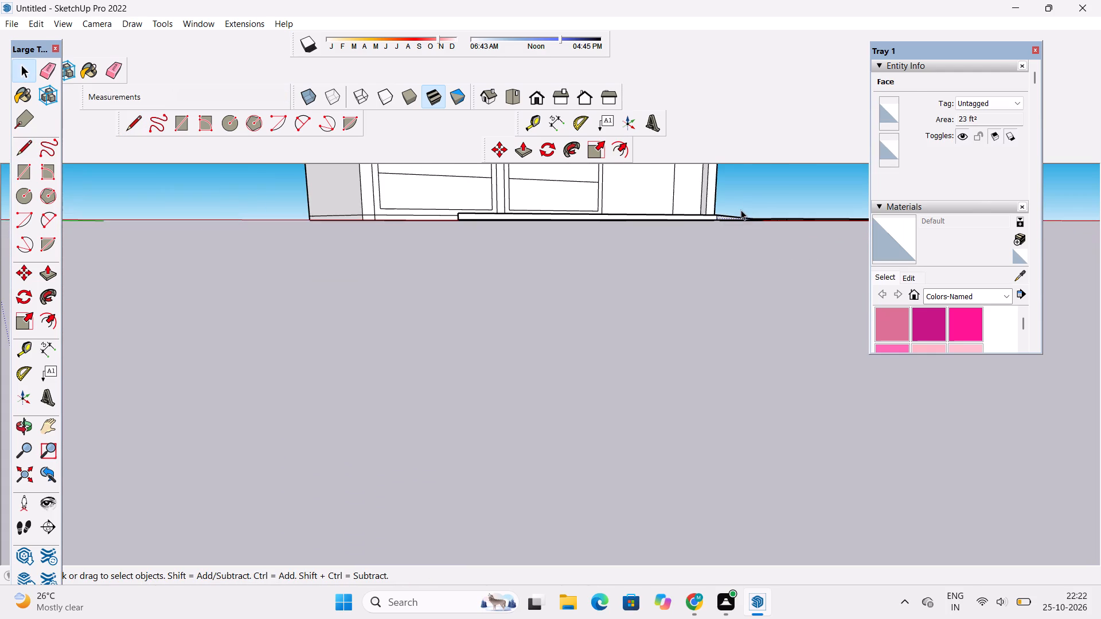
key("p")
scroll(756, 187, "up", 2)
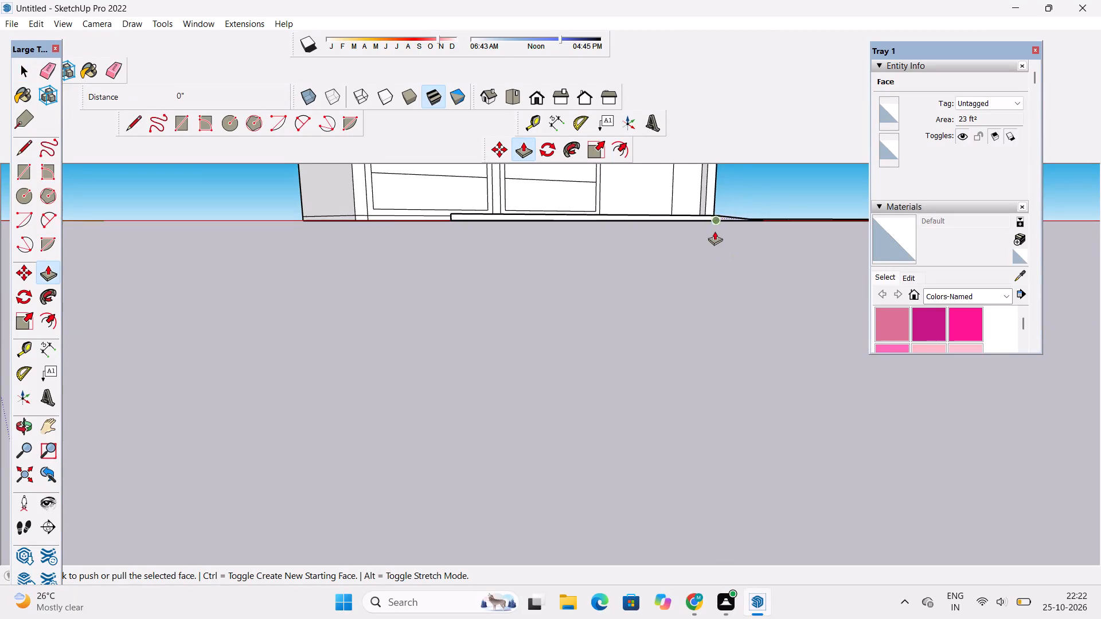
scroll(715, 231, "up", 16)
scroll(739, 222, "up", 5)
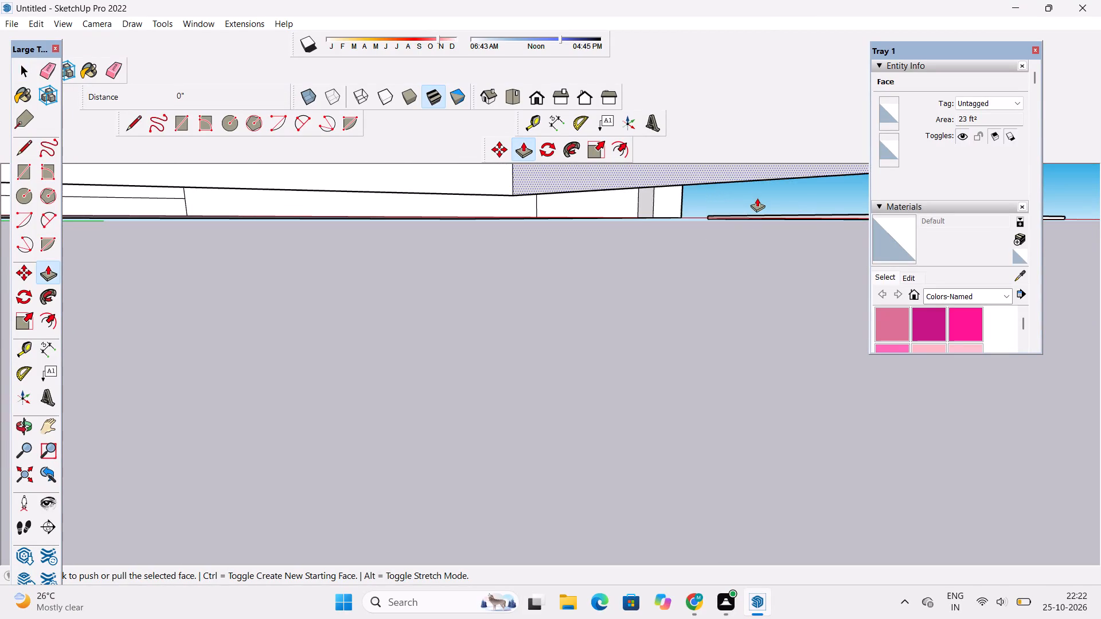
scroll(727, 256, "down", 10)
key("o")
left_click_drag(717, 238, 717, 281)
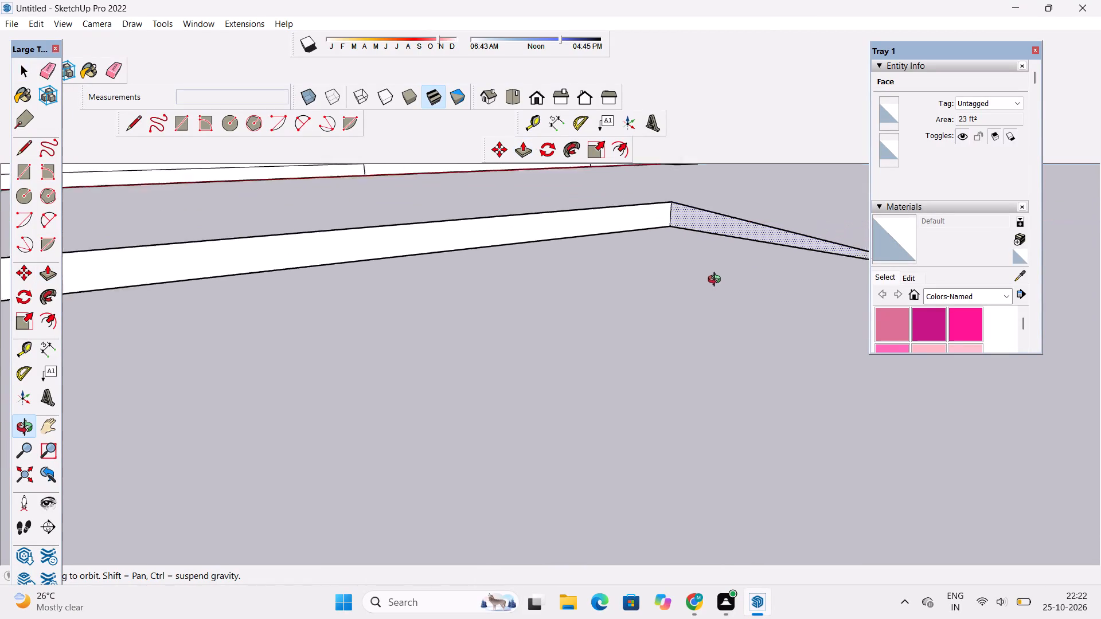
left_click_drag(717, 281, 716, 292)
scroll(716, 293, "down", 9)
left_click_drag(681, 292, 702, 252)
scroll(704, 248, "down", 5, "shift")
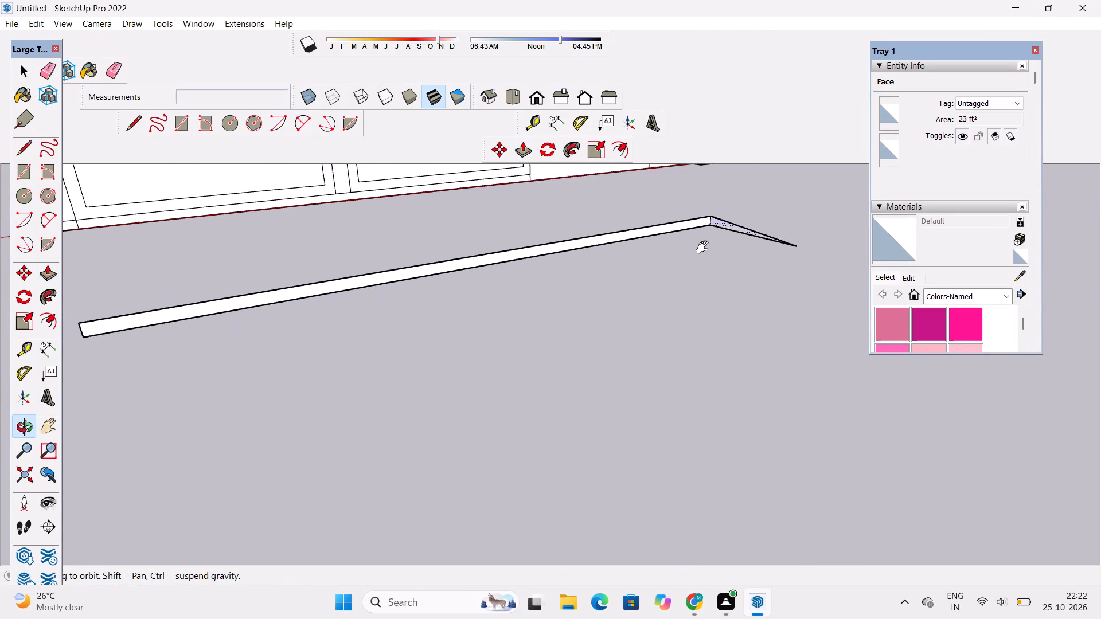
left_click_drag(706, 252, 710, 264, "shift")
scroll(732, 250, "down", 3)
key("p")
left_click(738, 248)
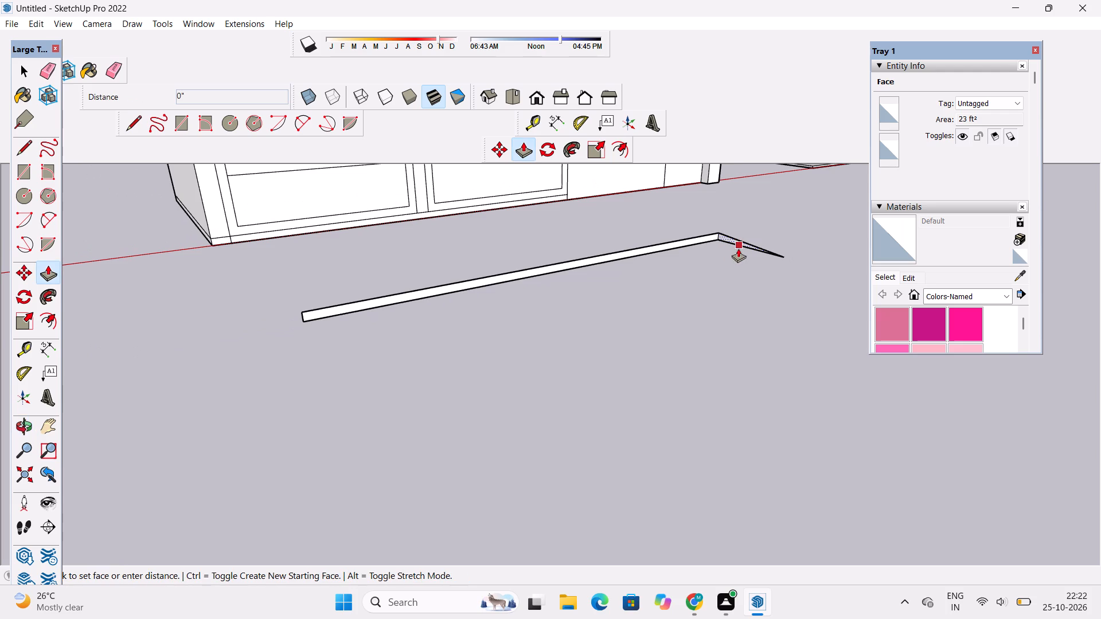
scroll(732, 257, "down", 4)
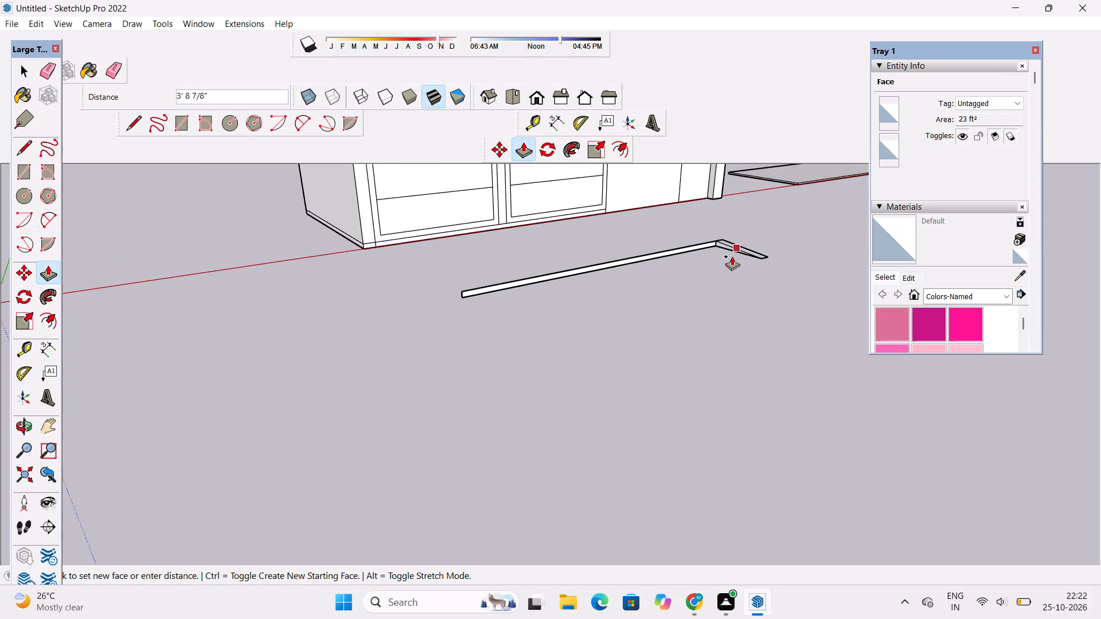
scroll(479, 302, "up", 8)
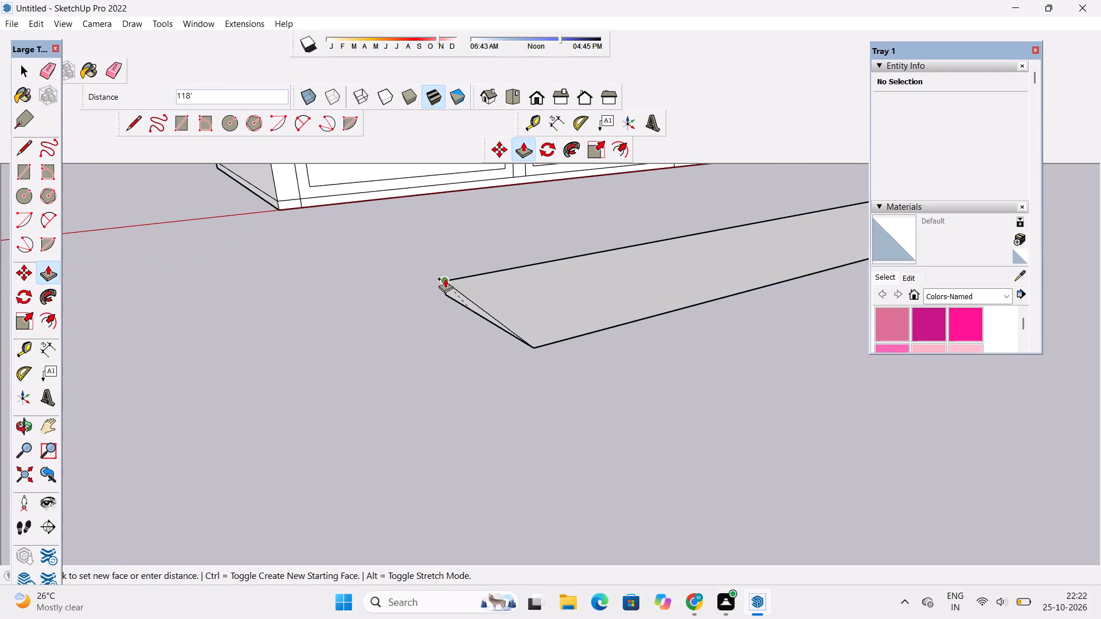
scroll(445, 279, "up", 9)
left_click(445, 279)
scroll(454, 276, "down", 3)
key("space")
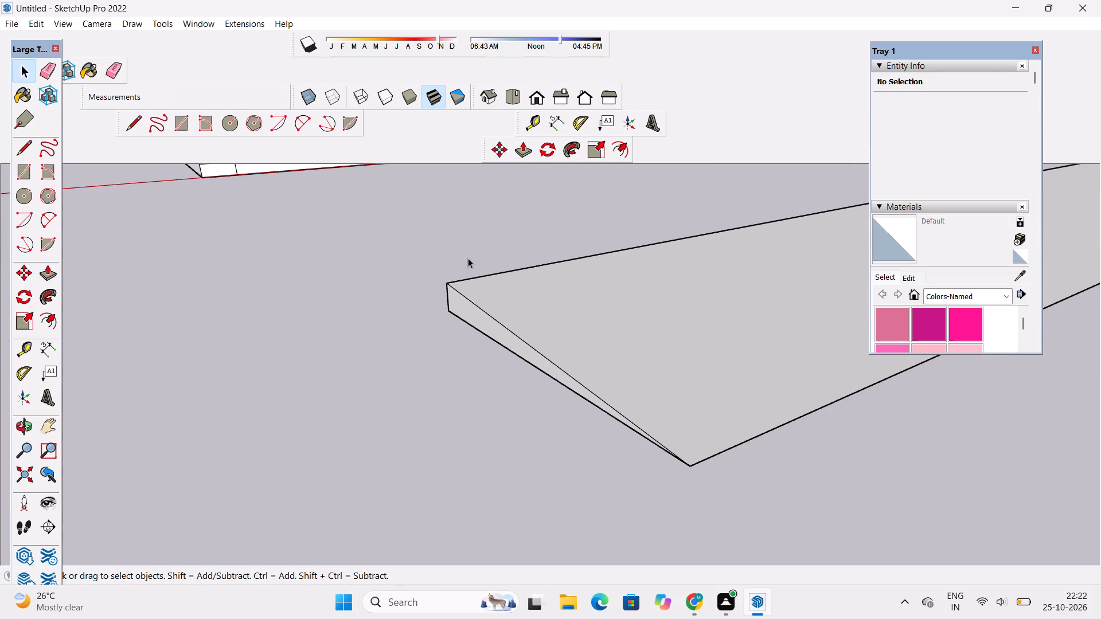
left_click(468, 258)
scroll(468, 258, "down", 6)
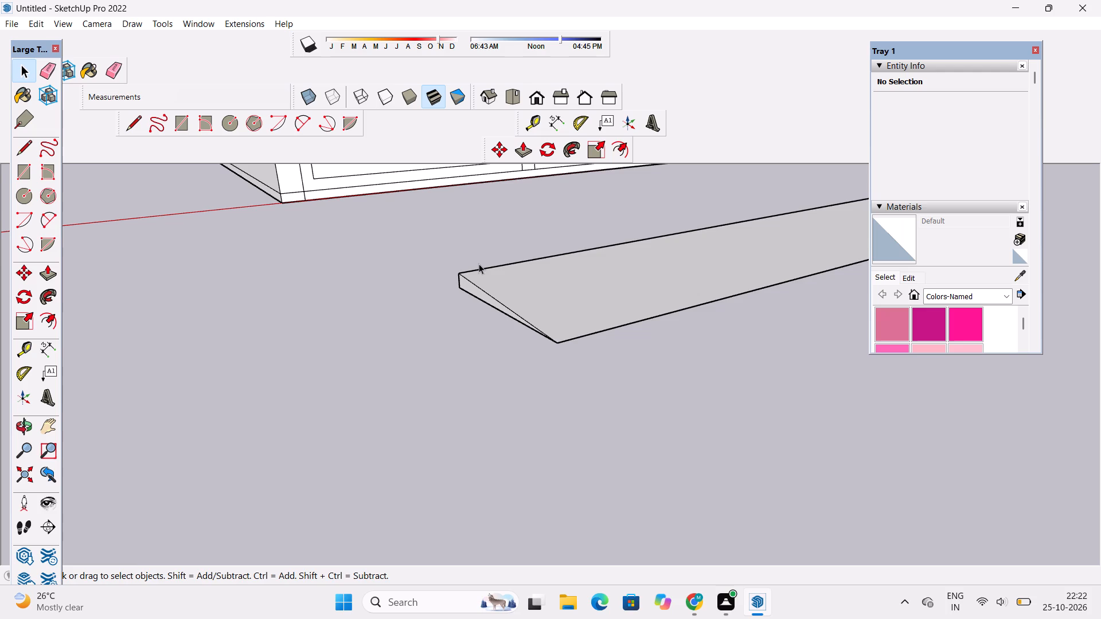
Push/Pull the ramp's tall rear face outward by about 4 1/2".
key("o")
scroll(598, 265, "down", 10)
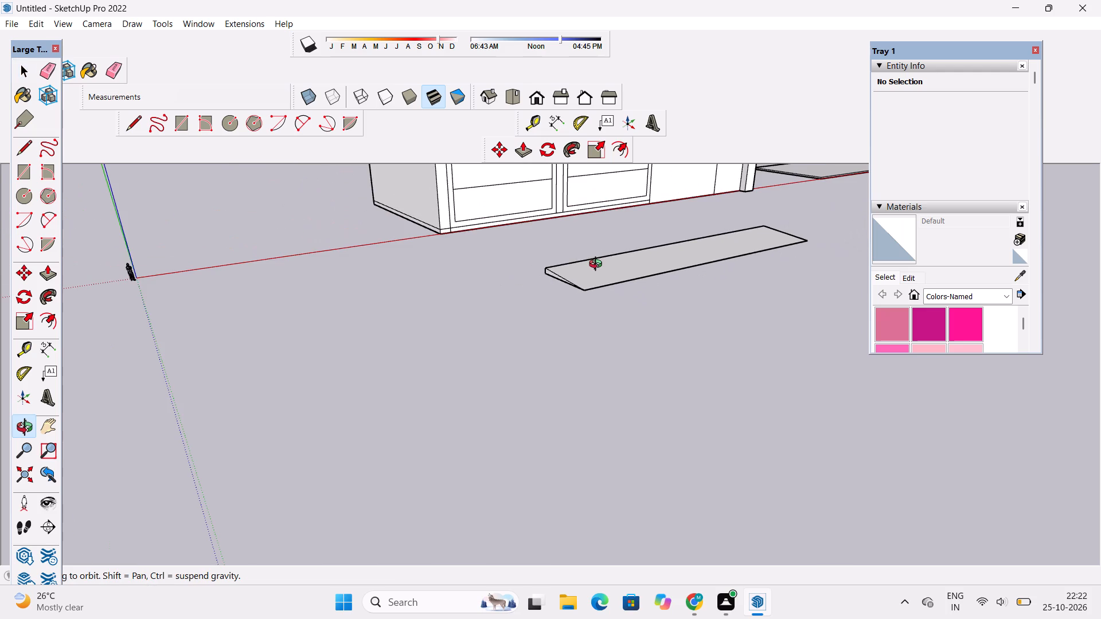
scroll(599, 269, "down", 5)
left_click_drag(585, 296, 587, 285)
scroll(594, 270, "up", 5)
left_click_drag(659, 247, 610, 271, "shift")
left_click_drag(648, 265, 446, 314)
scroll(522, 288, "down", 4)
left_click_drag(665, 303, 569, 309, "shift")
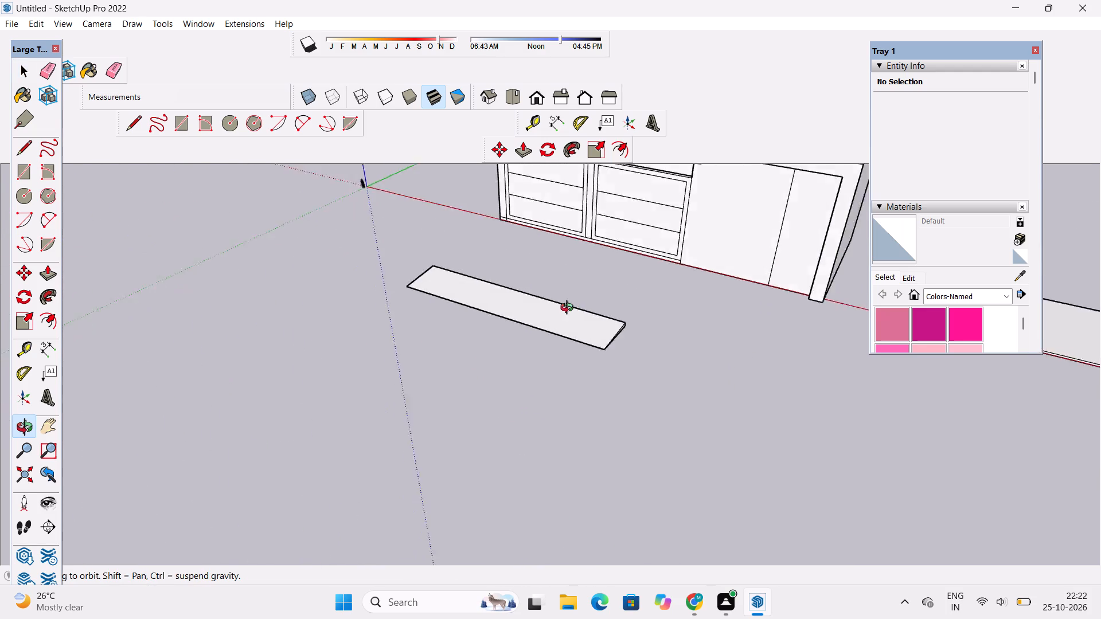
left_click_drag(569, 309, 448, 300, "shift")
scroll(552, 318, "up", 5)
left_click_drag(571, 328, 569, 254, "shift")
left_click_drag(598, 265, 498, 300)
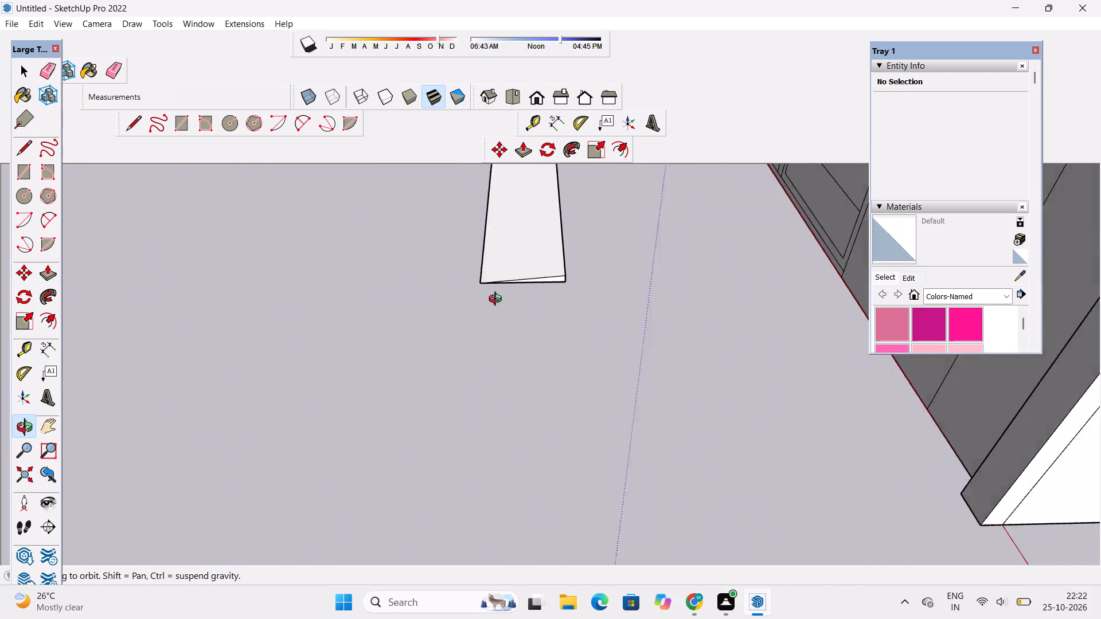
left_click_drag(498, 300, 512, 300)
scroll(571, 276, "up", 8)
left_click_drag(611, 279, 621, 306, "shift")
left_click_drag(622, 313, 390, 277)
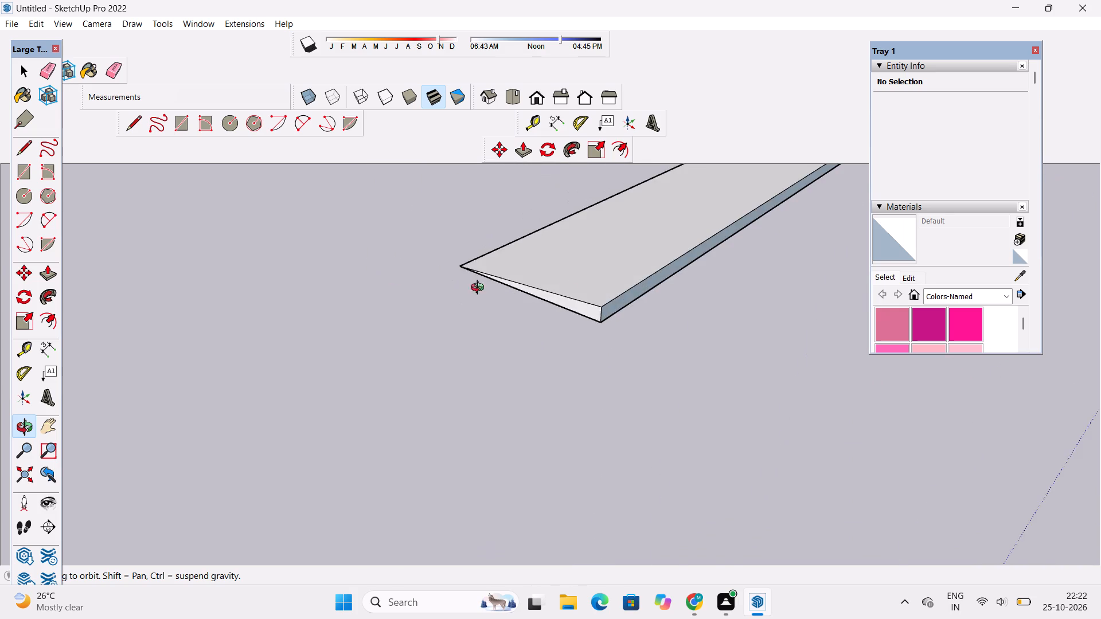
scroll(569, 290, "up", 4)
left_click_drag(623, 318, 572, 328, "shift")
scroll(569, 326, "down", 5)
left_click_drag(580, 327, 529, 327, "shift")
left_click_drag(529, 327, 541, 331)
key("p")
scroll(544, 331, "up", 4)
left_click(533, 322)
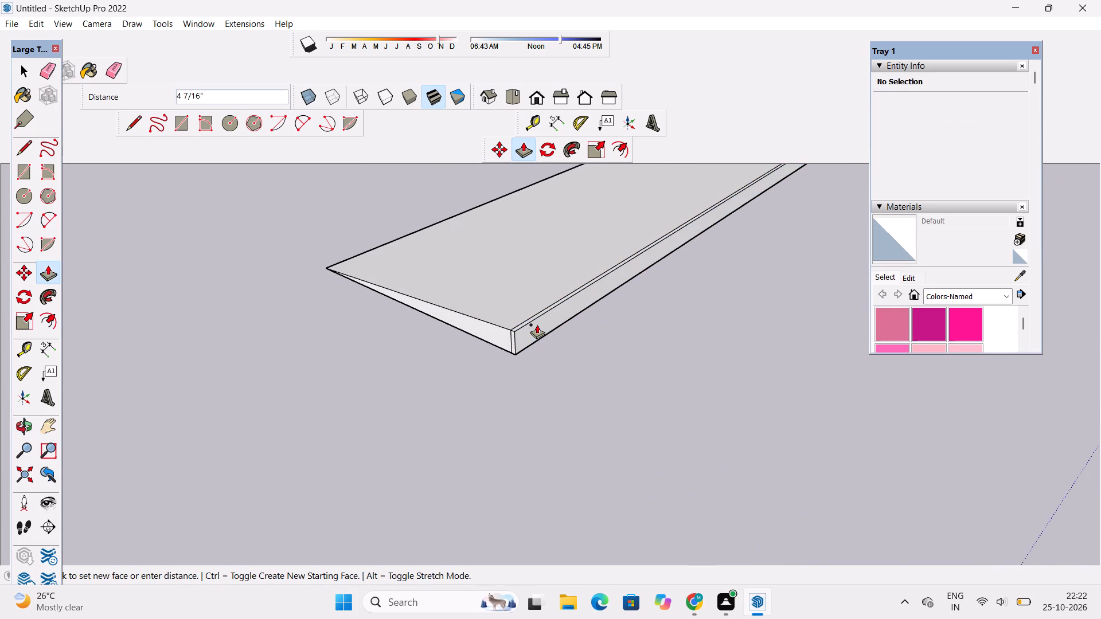
left_click(537, 324)
key("space")
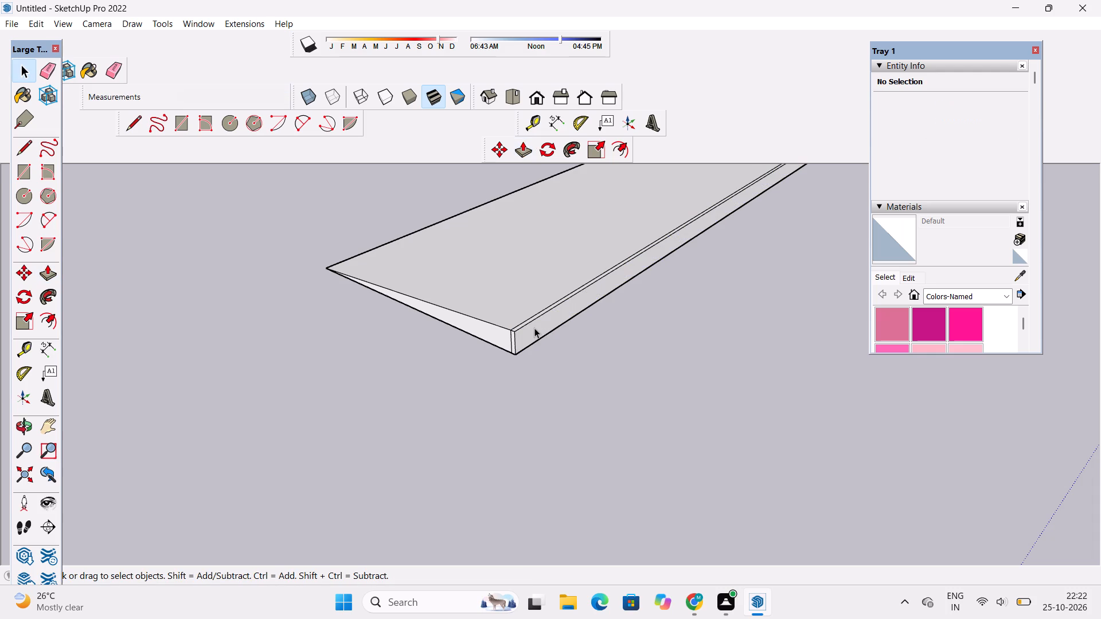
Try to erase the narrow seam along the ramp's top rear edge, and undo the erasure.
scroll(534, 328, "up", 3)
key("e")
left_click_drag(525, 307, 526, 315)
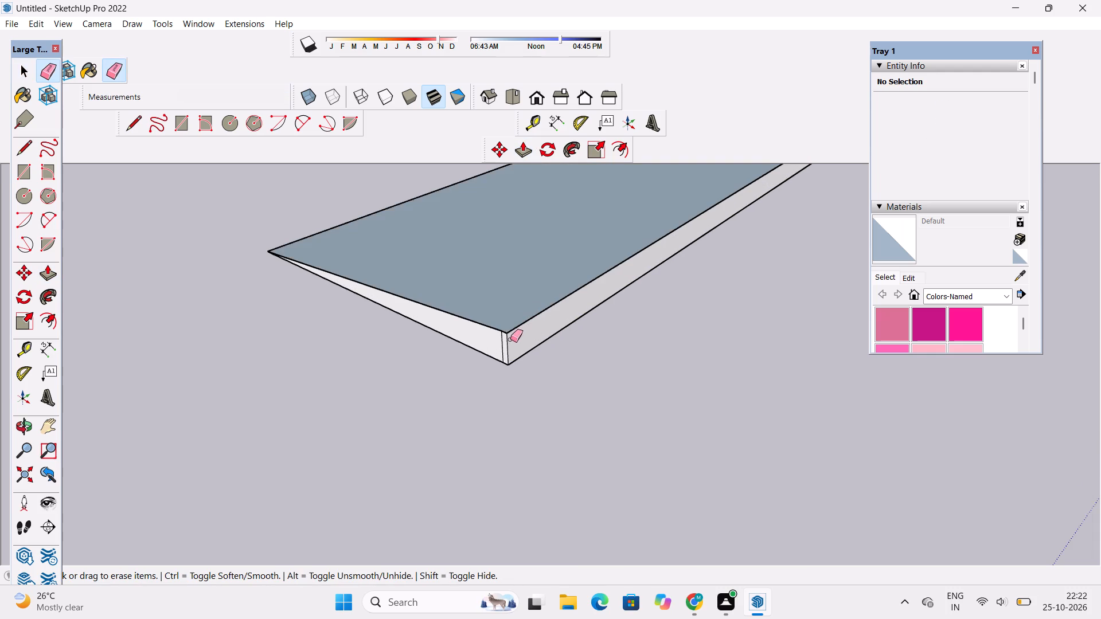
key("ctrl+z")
Erase the short vertical seam line near the rear corner of the ramp's triangular end face.
scroll(503, 342, "up", 5)
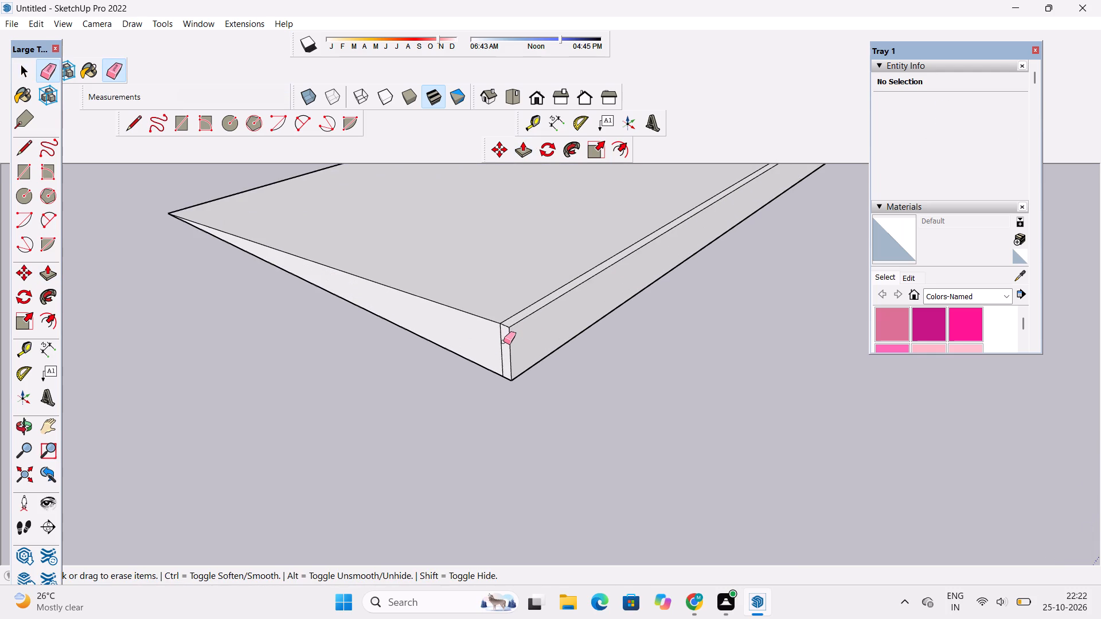
left_click(503, 338)
left_click(498, 330)
left_click(501, 340)
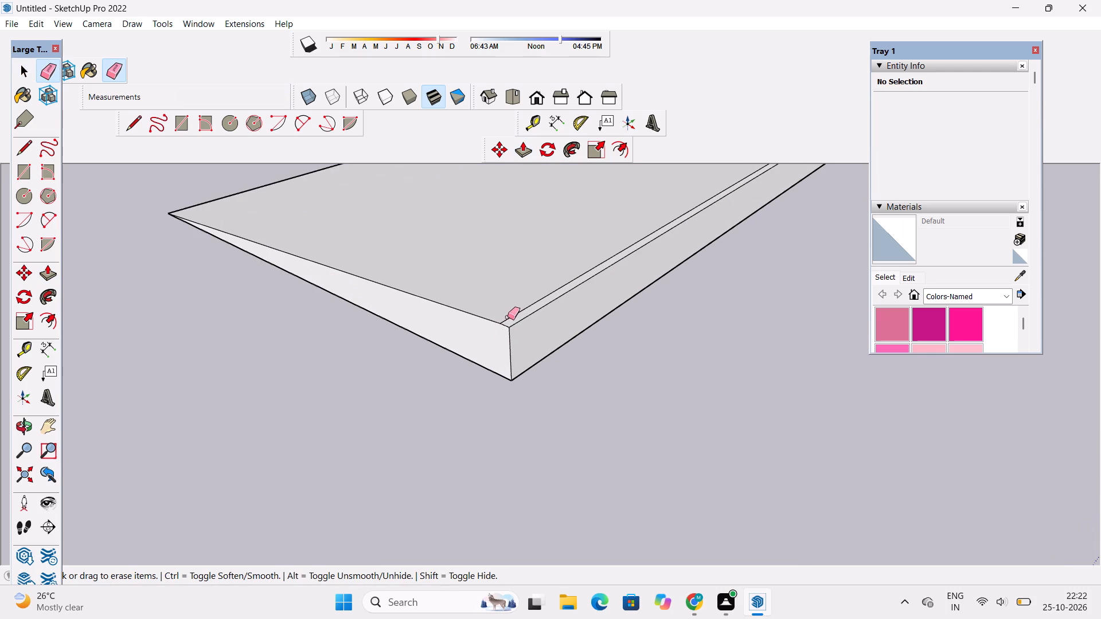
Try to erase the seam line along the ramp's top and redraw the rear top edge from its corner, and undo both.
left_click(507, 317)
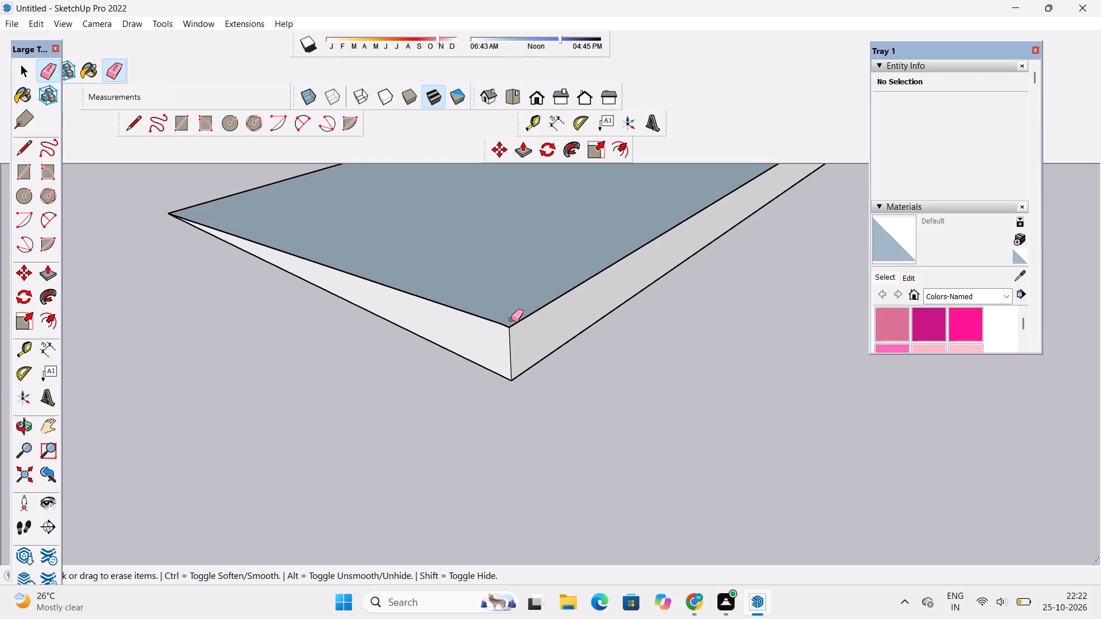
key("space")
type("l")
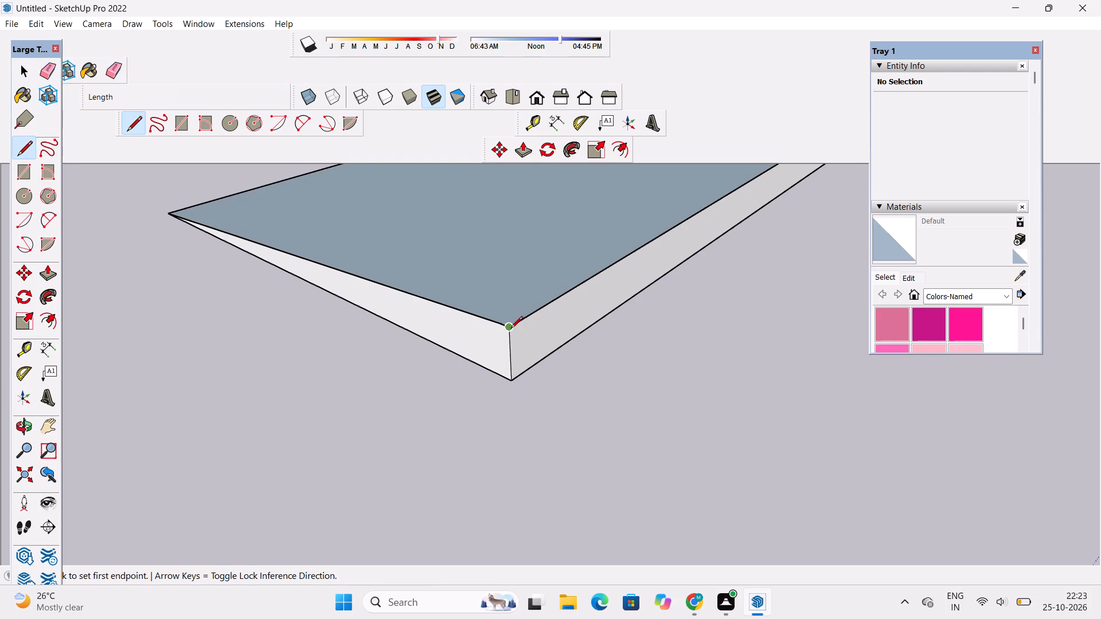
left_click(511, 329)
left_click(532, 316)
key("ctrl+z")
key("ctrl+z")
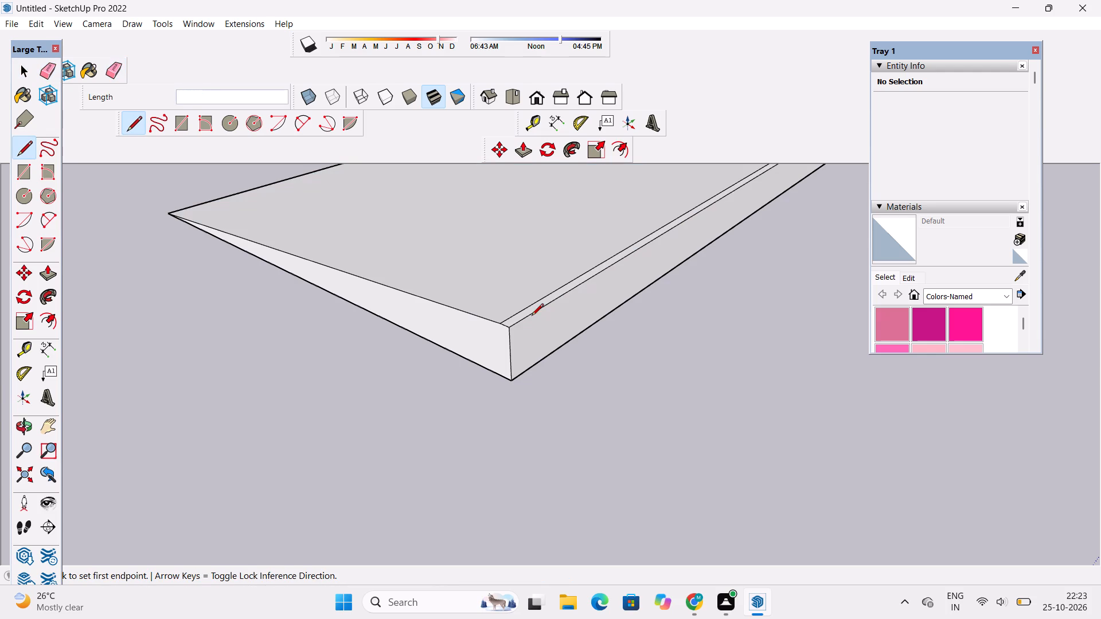
Erase the matching short vertical seam line on the triangular end face at the ramp's opposite end.
key("o")
scroll(538, 303, "down", 5)
left_click_drag(454, 322, 628, 304)
scroll(640, 297, "down", 7)
left_click_drag(457, 314, 462, 328, "shift")
left_click_drag(463, 330, 556, 330)
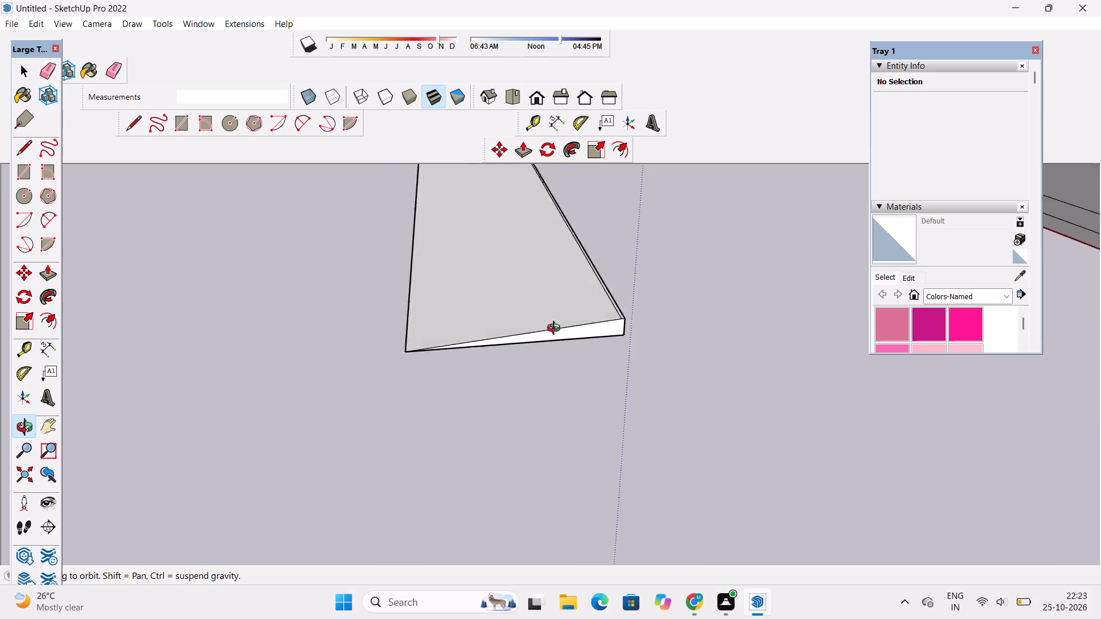
left_click_drag(556, 330, 638, 309)
scroll(703, 268, "down", 5)
left_click_drag(665, 285, 653, 293, "shift")
left_click_drag(603, 301, 688, 315)
scroll(708, 301, "down", 4)
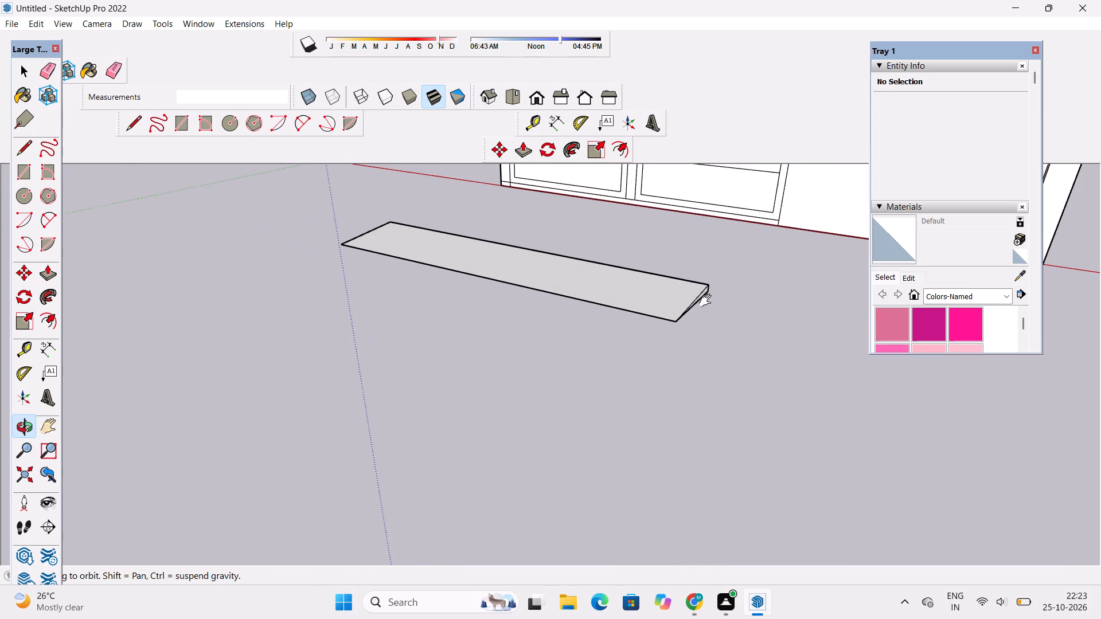
left_click_drag(472, 296, 541, 307)
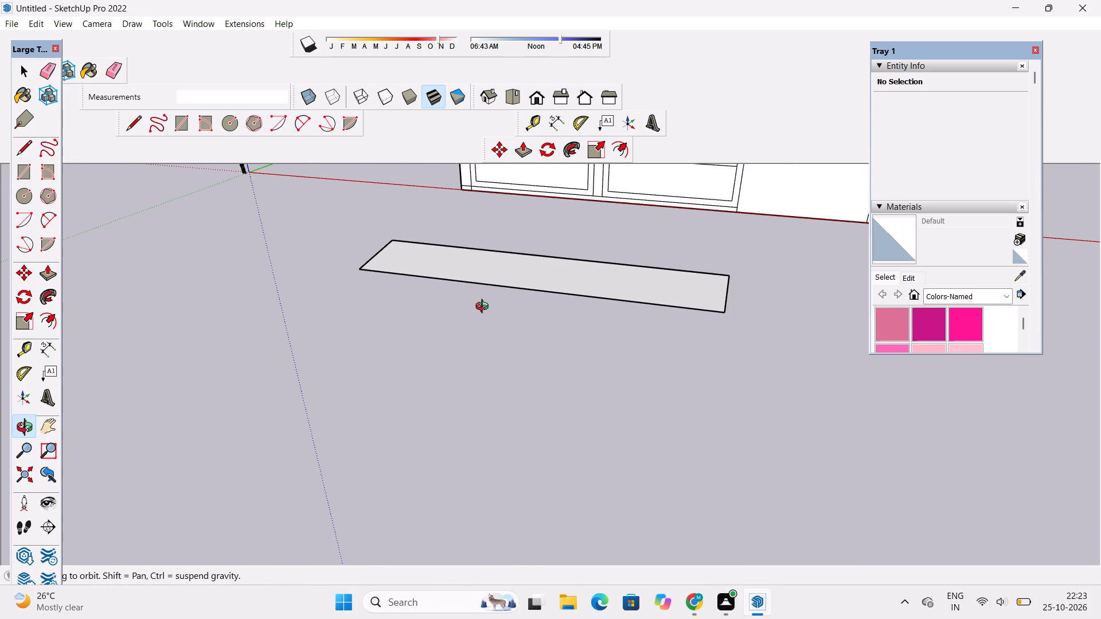
scroll(491, 304, "down", 1)
left_click_drag(471, 309, 503, 314, "shift")
left_click_drag(503, 314, 601, 314)
scroll(450, 299, "up", 5)
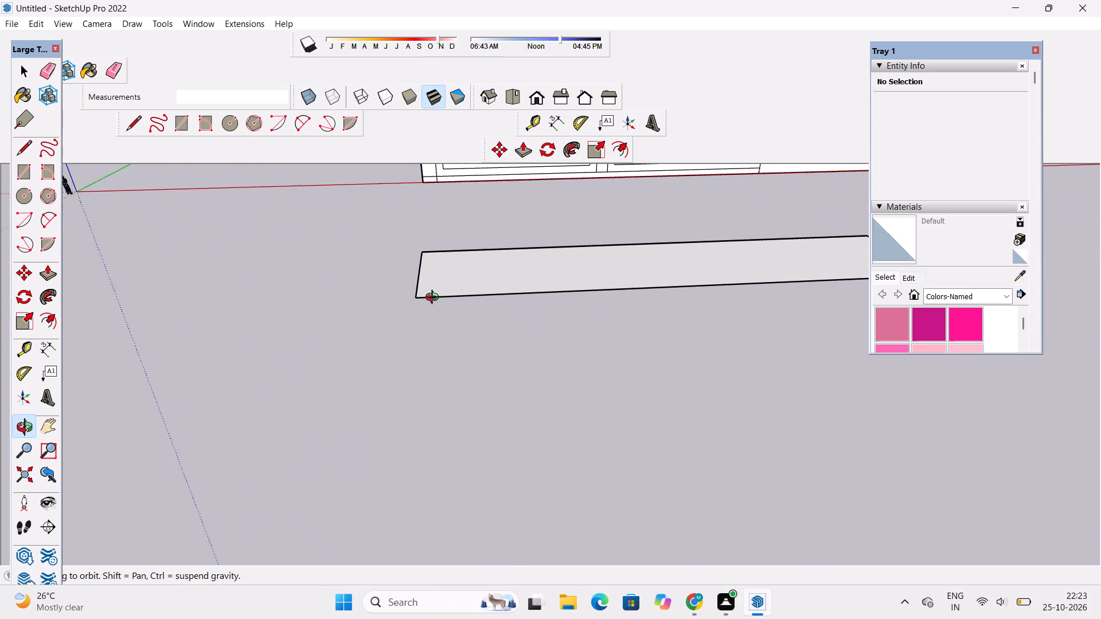
scroll(435, 299, "up", 2)
left_click_drag(411, 299, 647, 253)
scroll(647, 253, "down", 4)
scroll(484, 281, "up", 11)
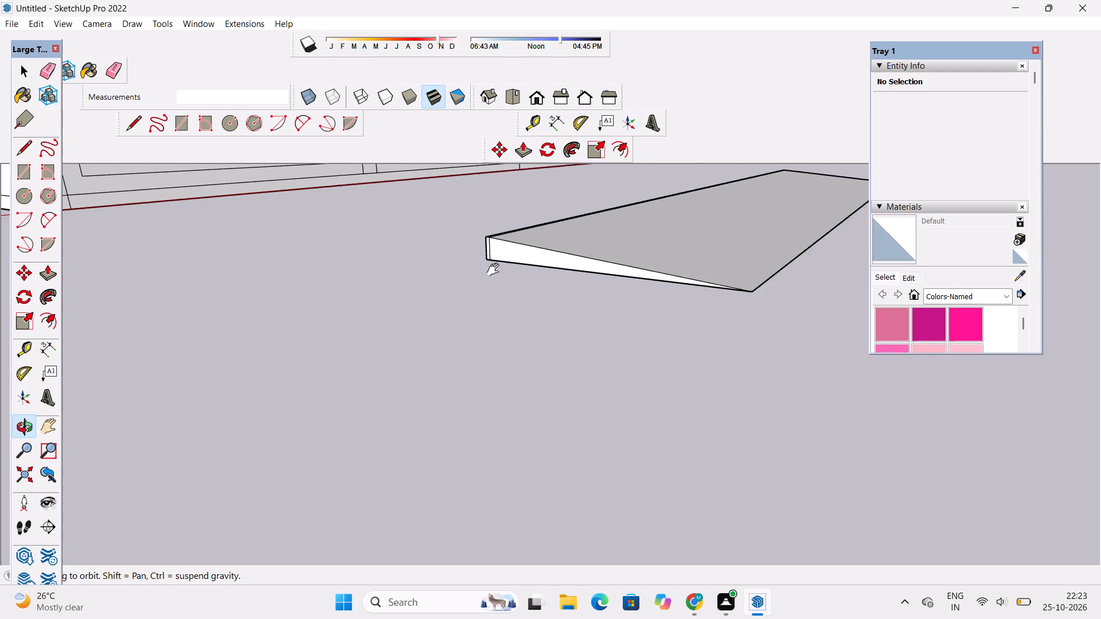
left_click_drag(495, 270, 443, 357, "shift")
scroll(455, 324, "up", 5, "shift")
left_click_drag(454, 320, 393, 365, "shift")
left_click_drag(393, 365, 393, 377)
scroll(393, 377, "up", 3)
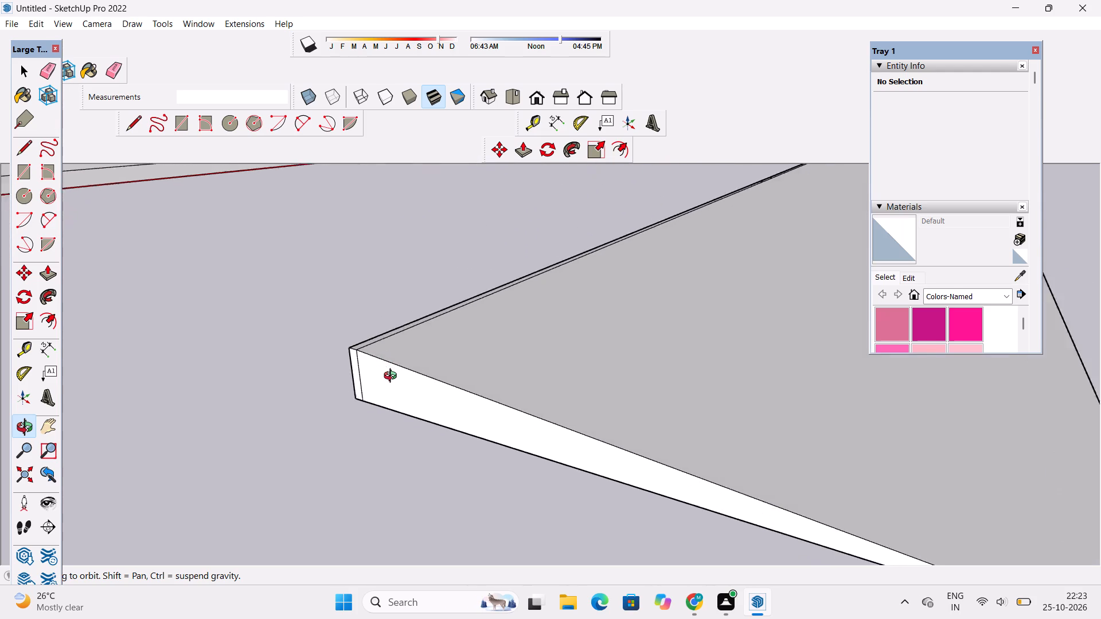
scroll(393, 377, "up", 3)
key("e")
scroll(382, 376, "up", 6)
left_click(317, 359)
left_click_drag(317, 359, 331, 382)
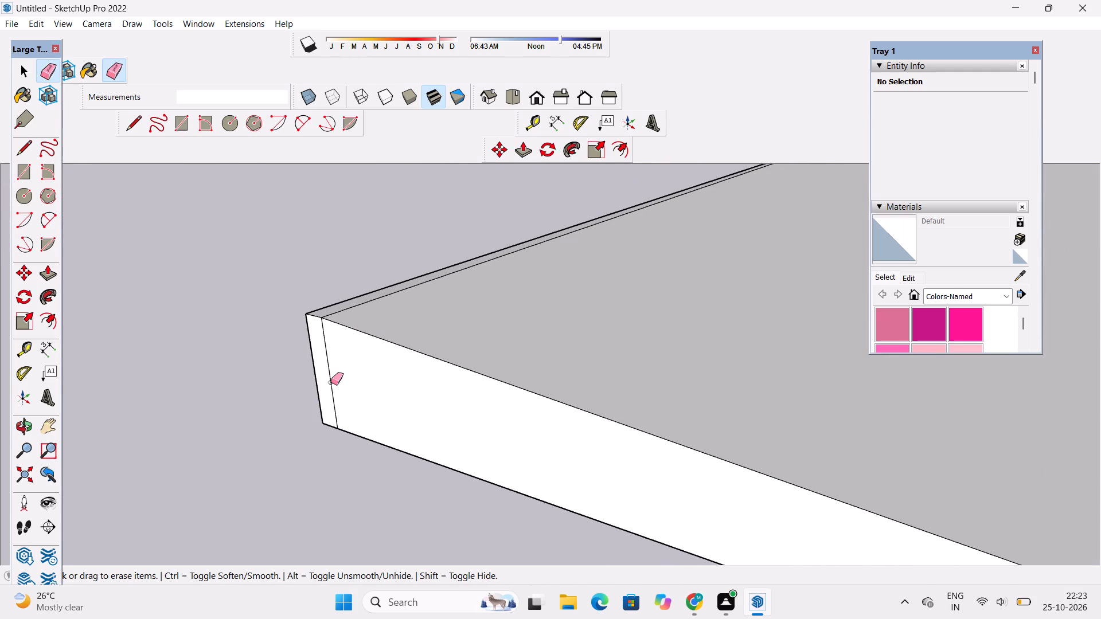
left_click_drag(331, 382, 334, 387)
left_click_drag(334, 386, 330, 374)
scroll(309, 383, "down", 5)
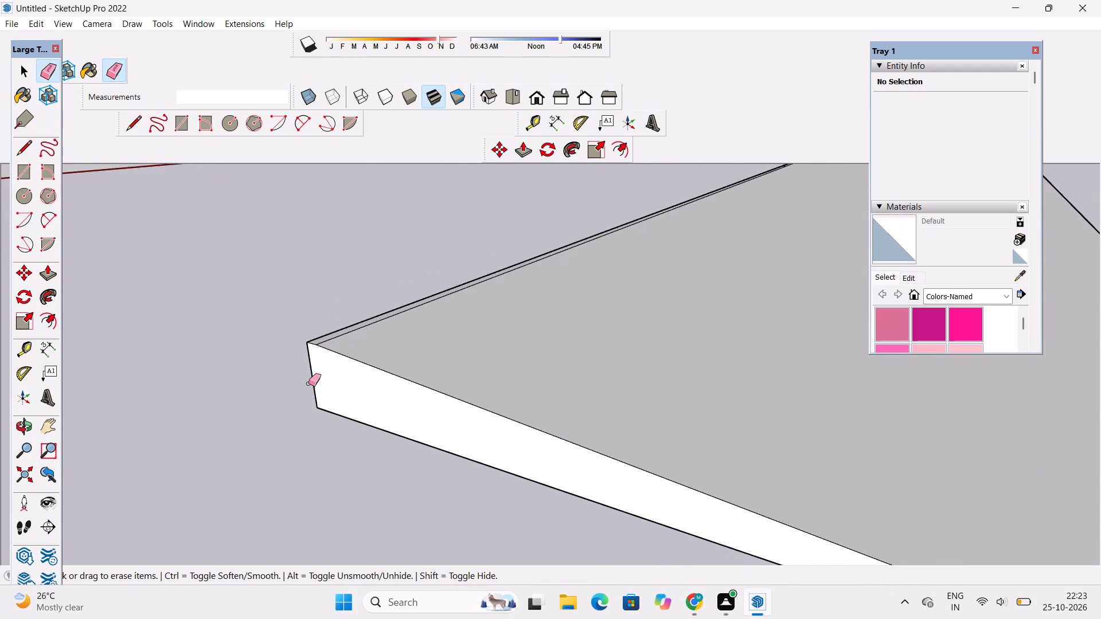
Erase the long seam line running beside the rear edge on the ramp's underside.
scroll(309, 383, "down", 4)
key("space")
key("o")
left_click_drag(387, 389, 391, 191)
scroll(323, 418, "up", 4)
scroll(335, 410, "down", 4)
scroll(338, 402, "up", 2)
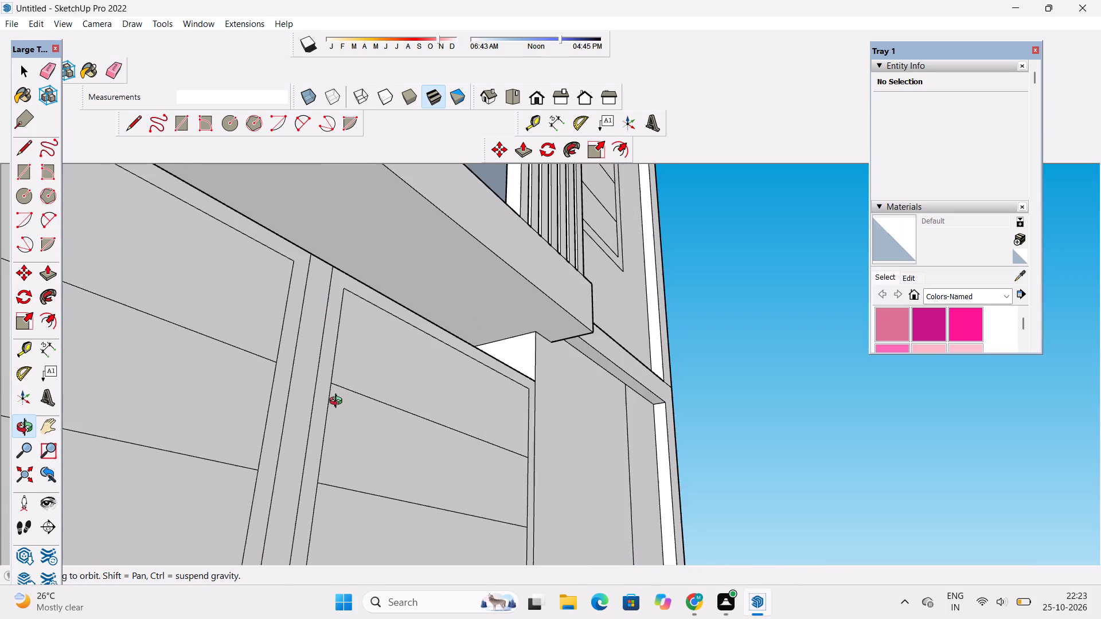
scroll(338, 402, "up", 2)
scroll(340, 394, "down", 2)
scroll(346, 379, "down", 4, "shift")
left_click_drag(356, 358, 366, 373, "shift")
scroll(366, 382, "up", 18, "shift")
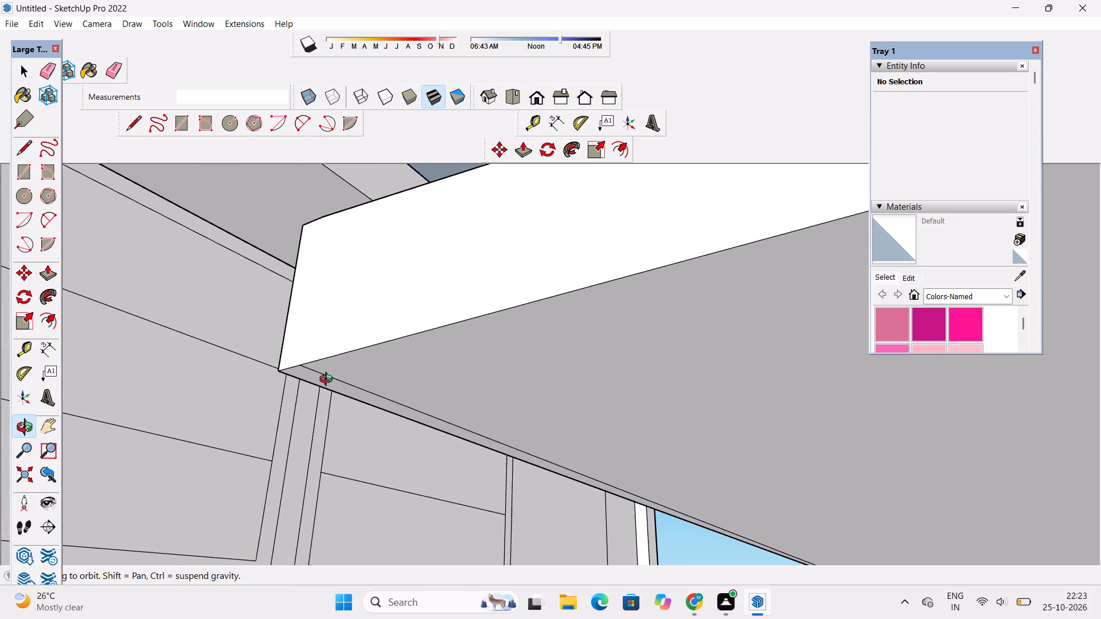
key("e")
left_click(329, 379)
left_click_drag(329, 378, 329, 369)
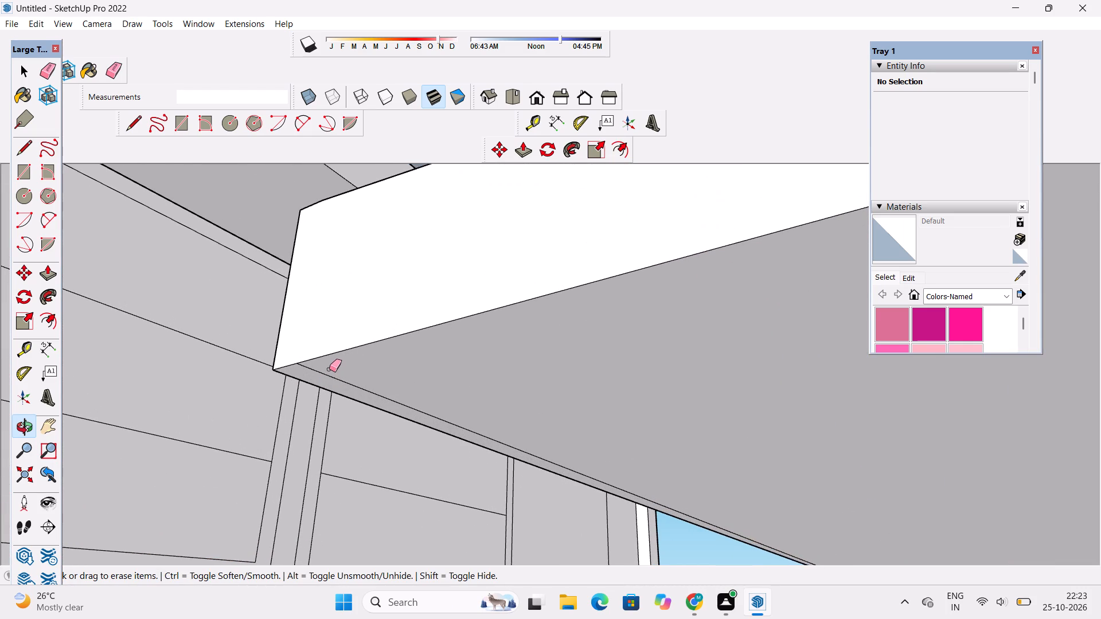
left_click_drag(329, 369, 335, 374)
scroll(334, 386, "up", 3)
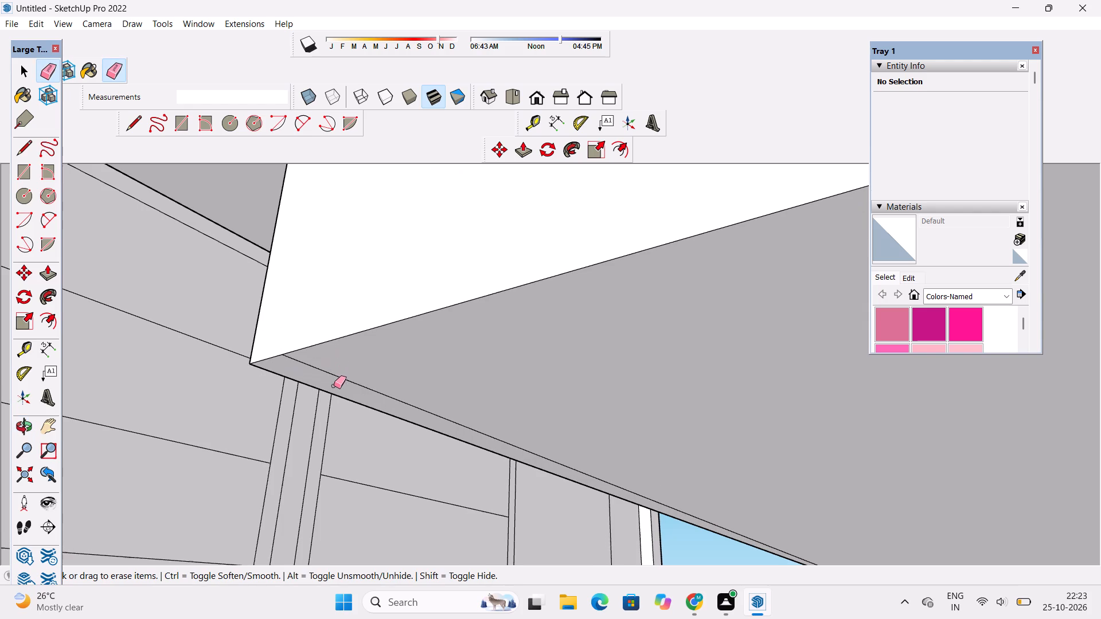
left_click_drag(339, 370, 338, 383)
Select all connected faces and edges of the ramp and make them a group.
scroll(318, 376, "down", 17)
key("o")
scroll(337, 340, "down", 6)
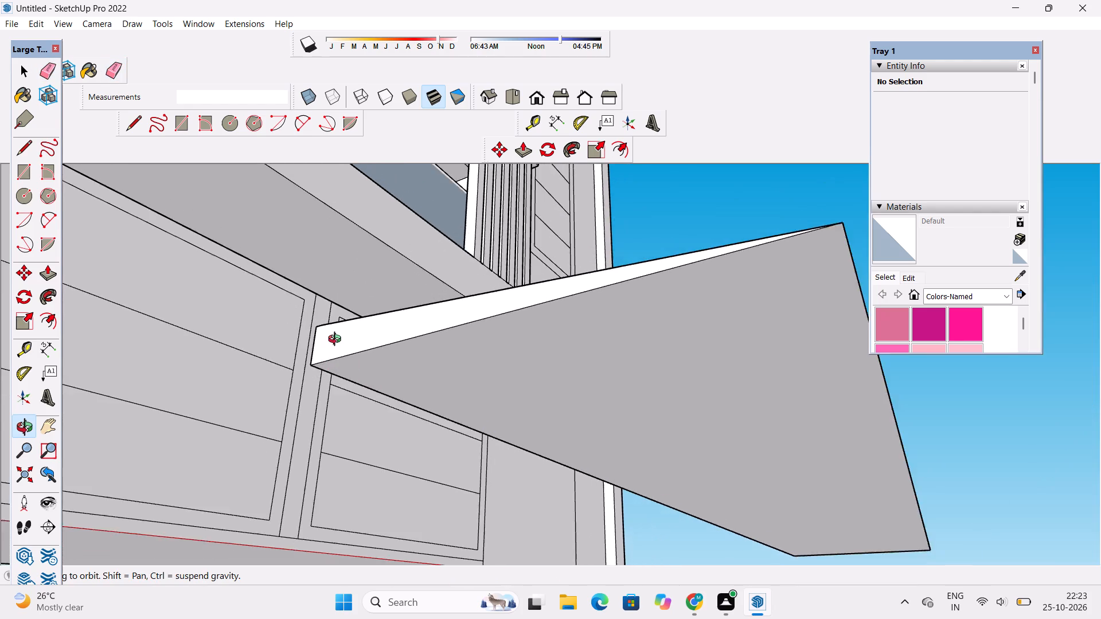
scroll(337, 340, "down", 7)
left_click_drag(426, 314, 415, 421)
scroll(413, 416, "down", 5)
left_click_drag(409, 442, 428, 306, "shift")
scroll(431, 301, "down", 6)
left_click_drag(464, 341, 446, 479)
scroll(412, 446, "up", 8)
left_click_drag(421, 414, 421, 425, "shift")
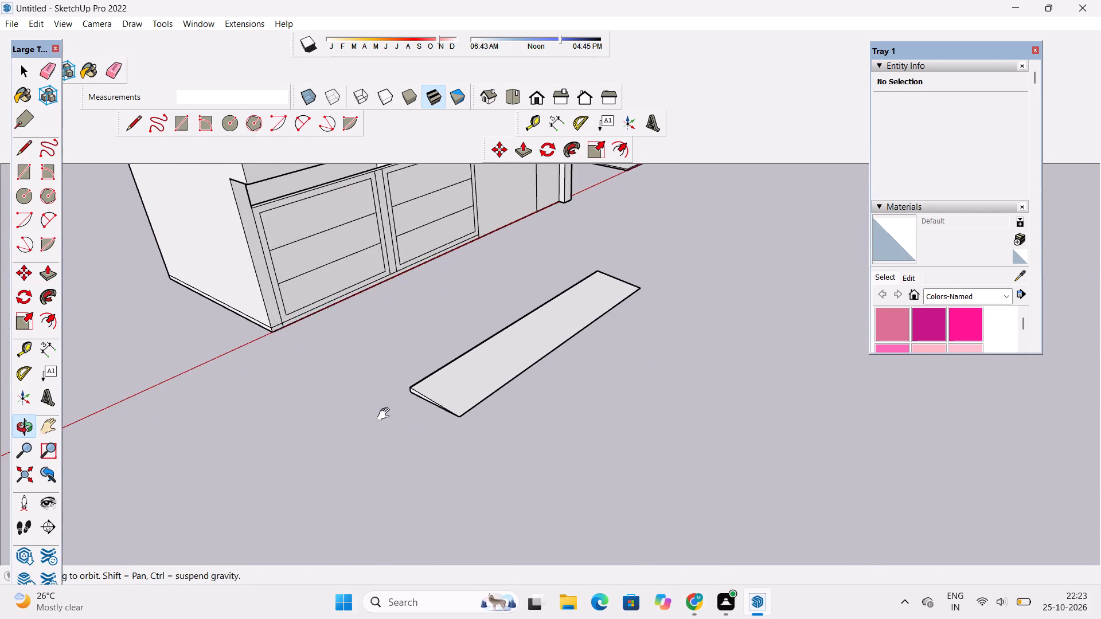
scroll(377, 414, "up", 5, "shift")
left_click_drag(374, 413, 393, 420, "shift")
key("space")
triple_click(505, 362)
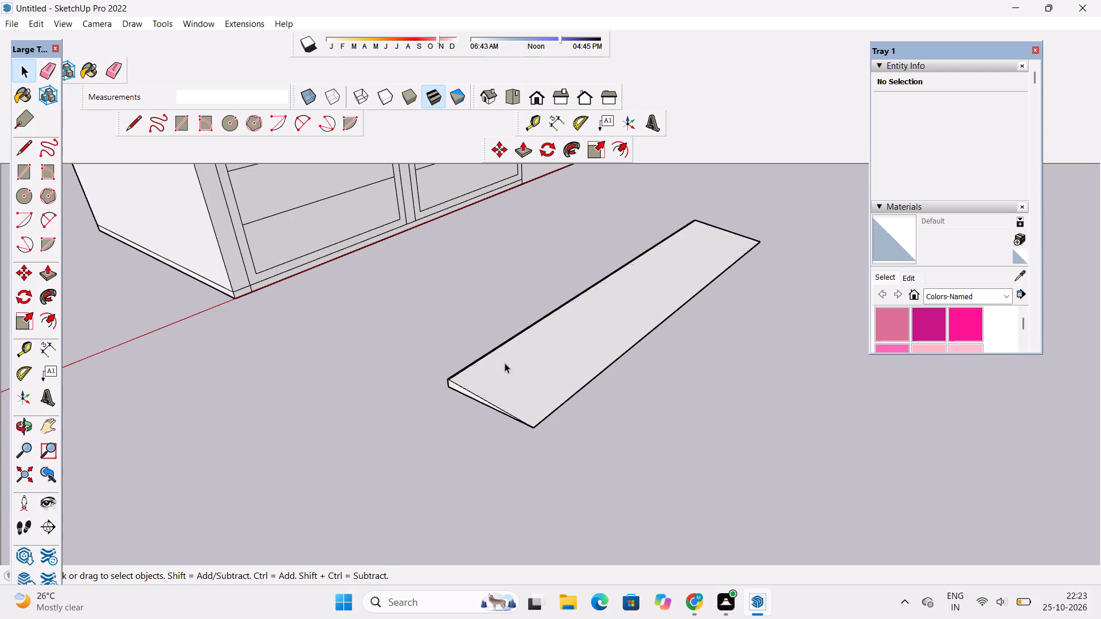
left_click(505, 363)
left_click(505, 363)
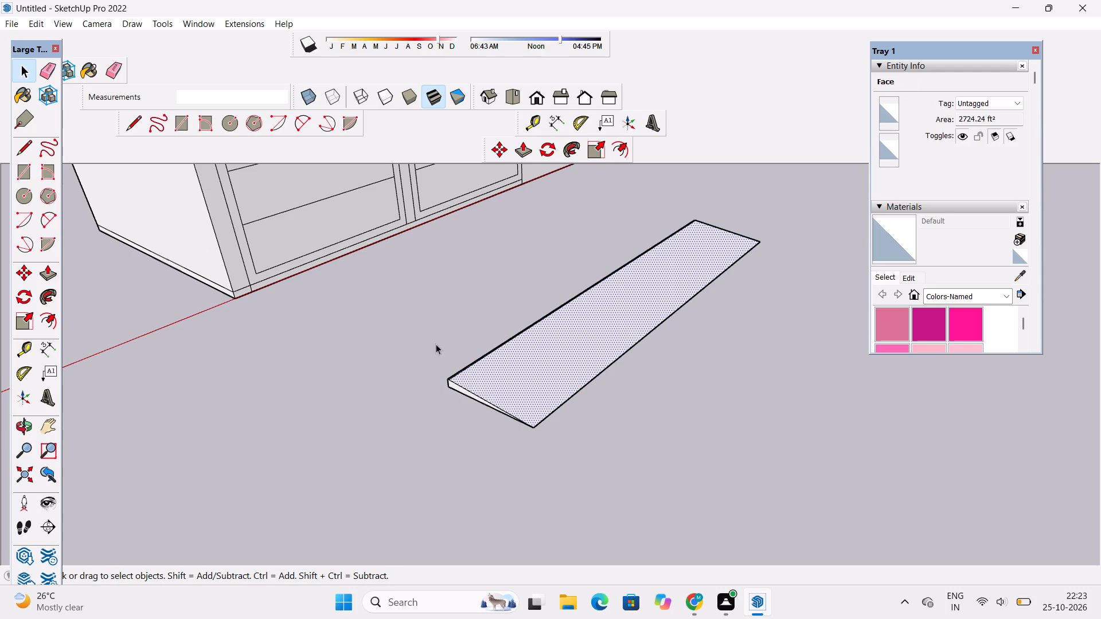
left_click(436, 344)
triple_click(499, 370)
right_click(499, 370)
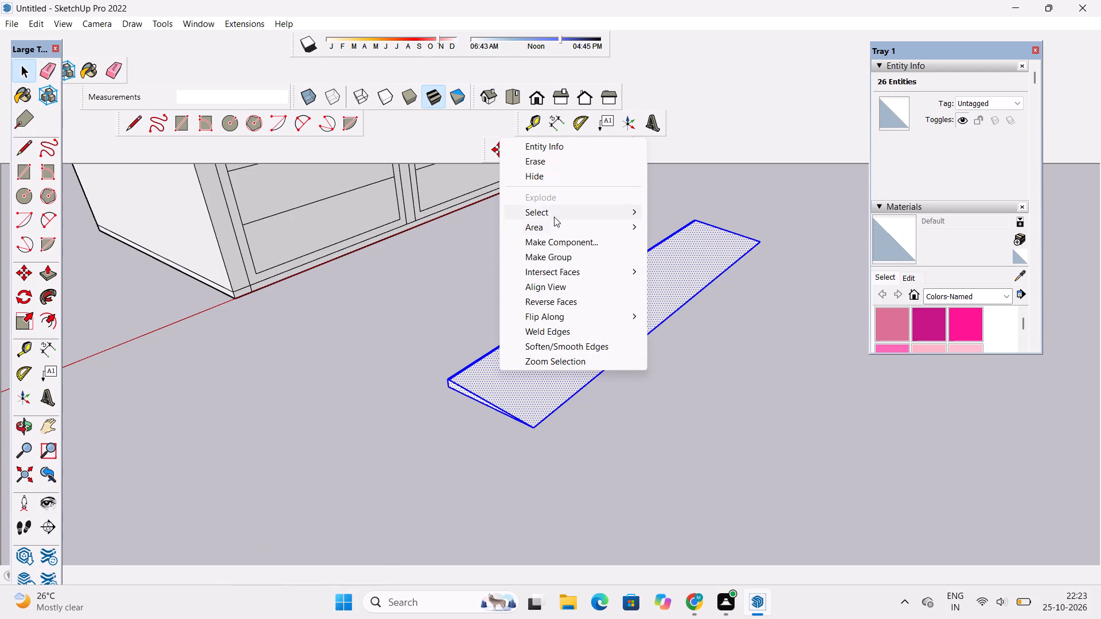
left_click(541, 256)
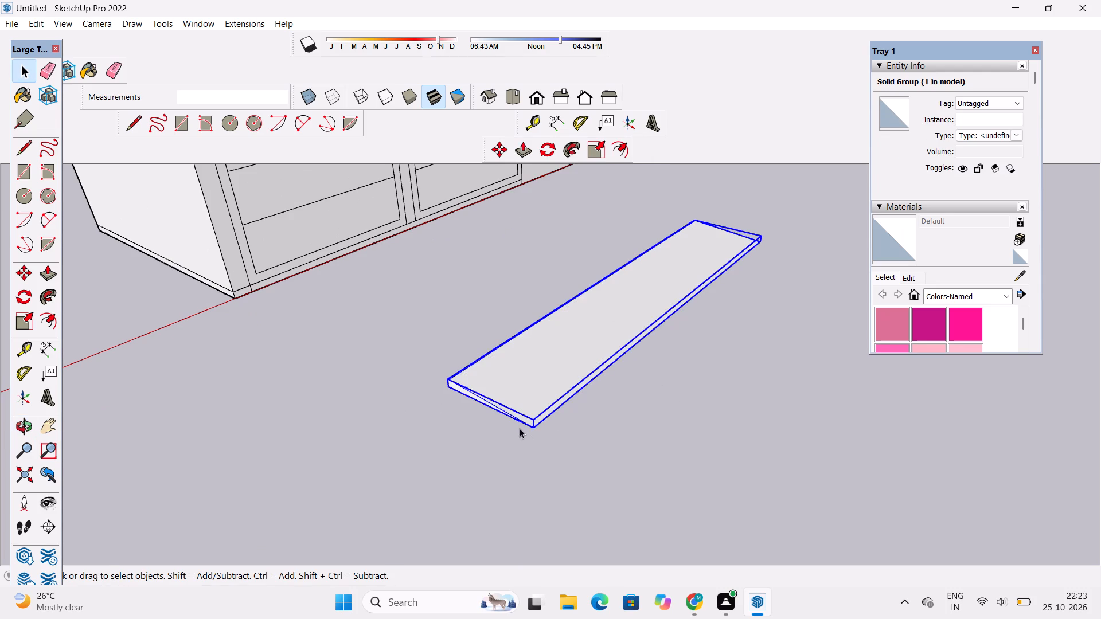
Copy the ramp group by its rear top corner about 75' to the top corner of the base strip below the shutters.
key("m")
scroll(368, 390, "up", 5)
scroll(466, 389, "up", 6)
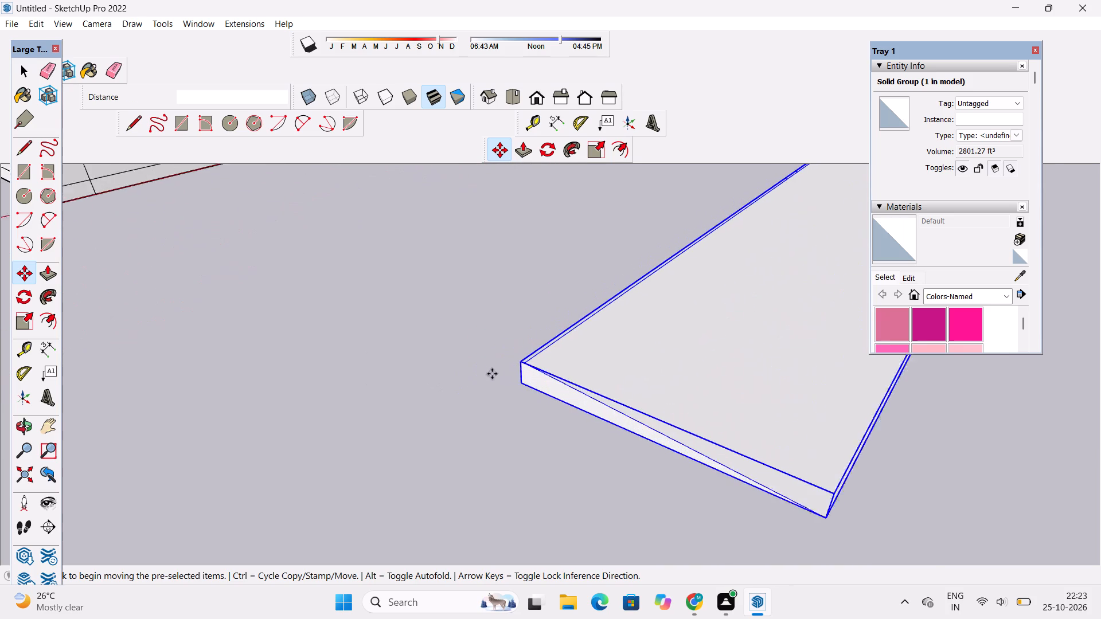
scroll(492, 374, "up", 1)
left_click(525, 359)
scroll(526, 358, "down", 8)
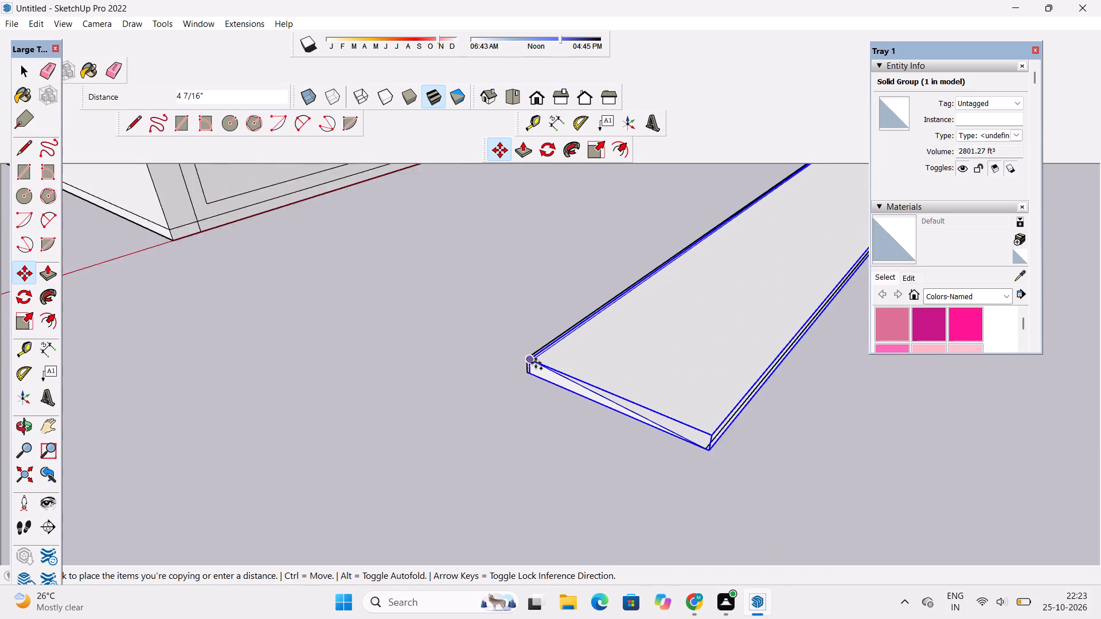
scroll(391, 323, "down", 7)
scroll(314, 286, "up", 6)
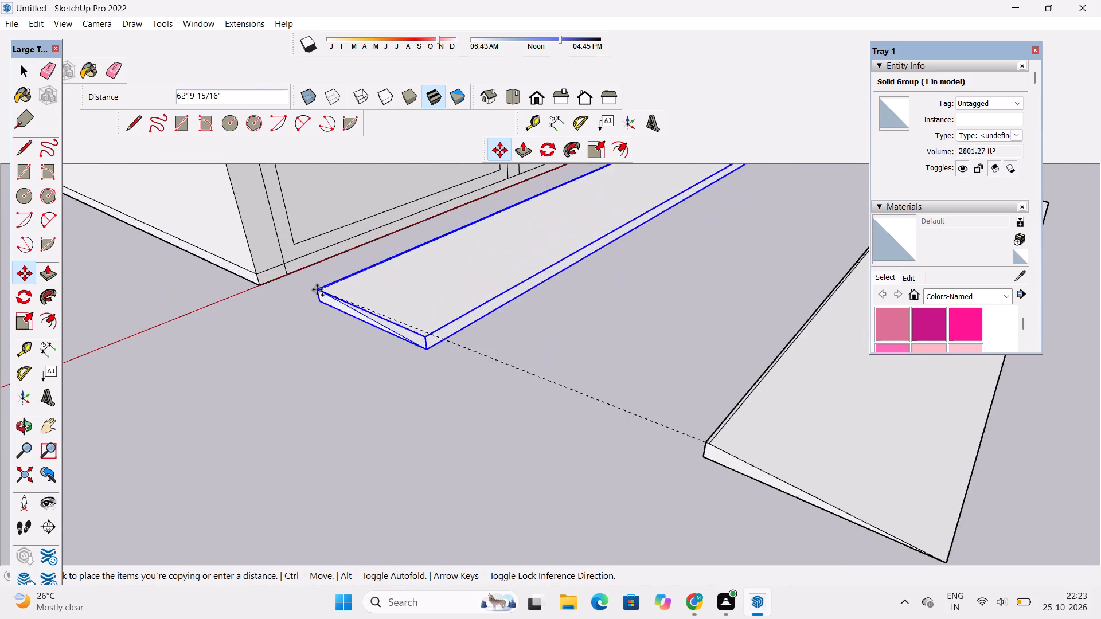
scroll(317, 289, "up", 14)
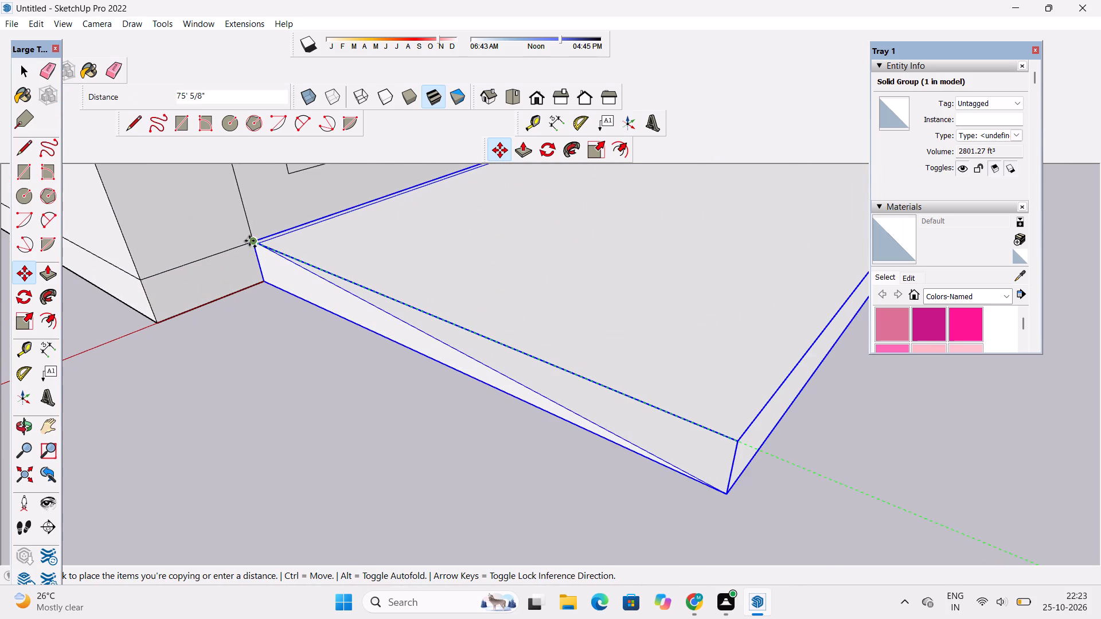
left_click(249, 241)
key("space")
left_click(255, 314)
Examine how the copied ramp sits against the two shutters and compare it with the original ramp in front.
scroll(264, 322, "down", 4)
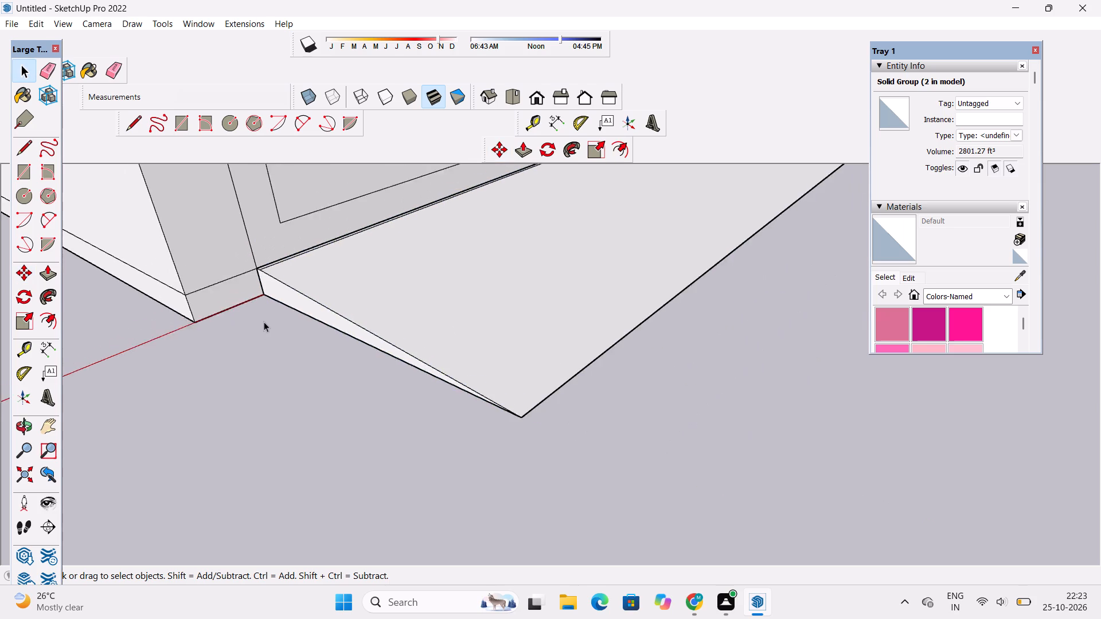
scroll(264, 322, "down", 7)
key("i")
key("o")
scroll(325, 313, "down", 6)
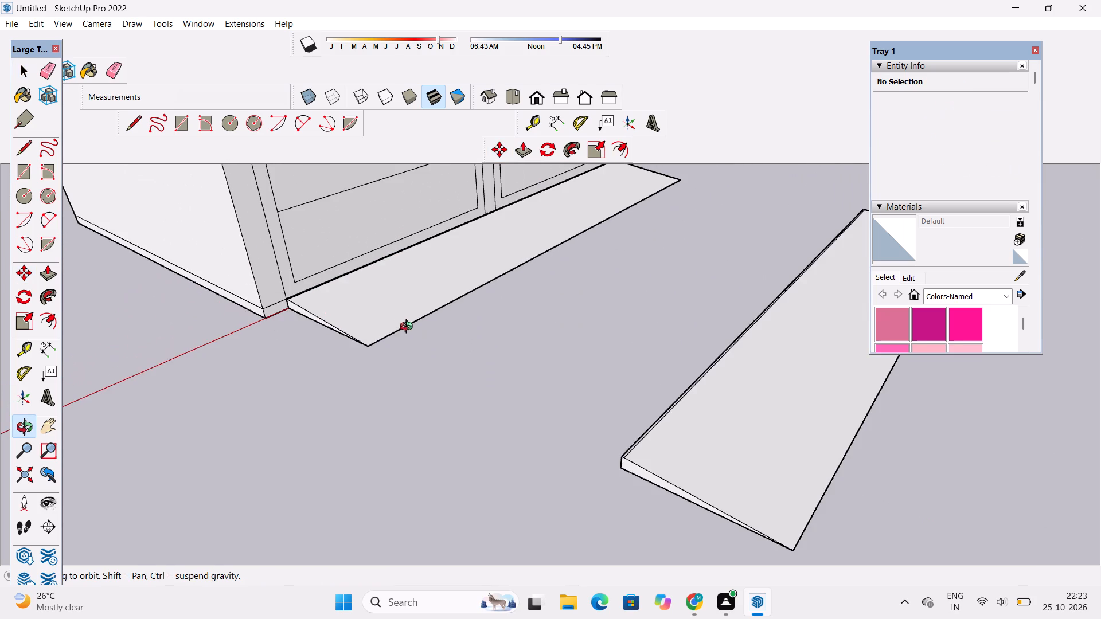
left_click_drag(422, 329, 319, 329)
scroll(335, 312, "down", 6)
left_click_drag(478, 303, 343, 325, "shift")
scroll(594, 208, "up", 4)
left_click_drag(617, 229, 611, 229, "shift")
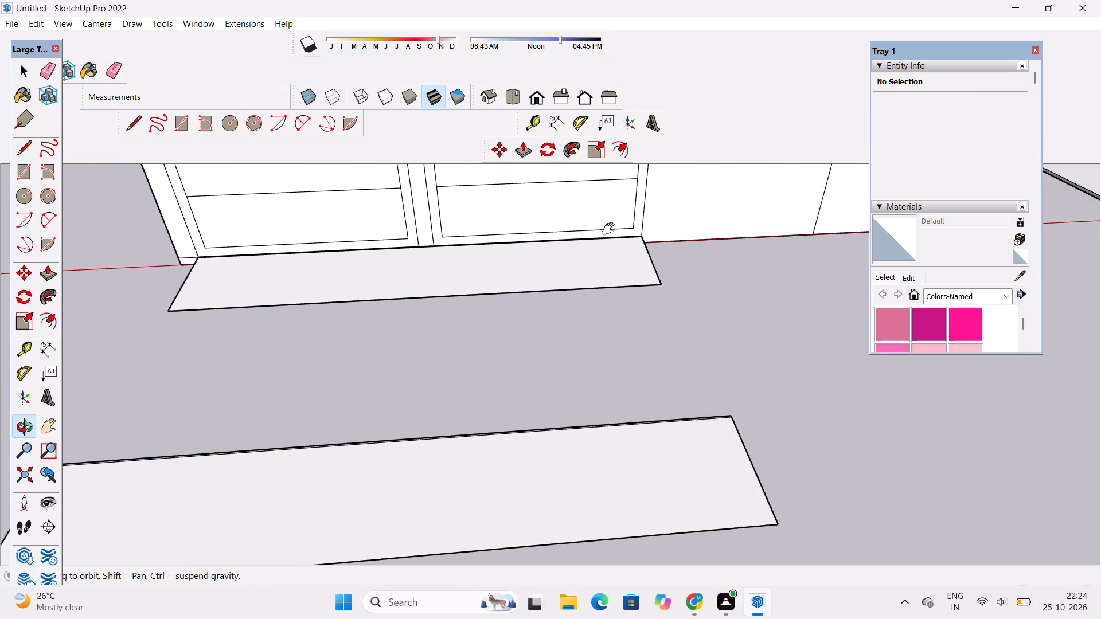
left_click_drag(611, 229, 535, 230, "shift")
scroll(533, 229, "down", 4)
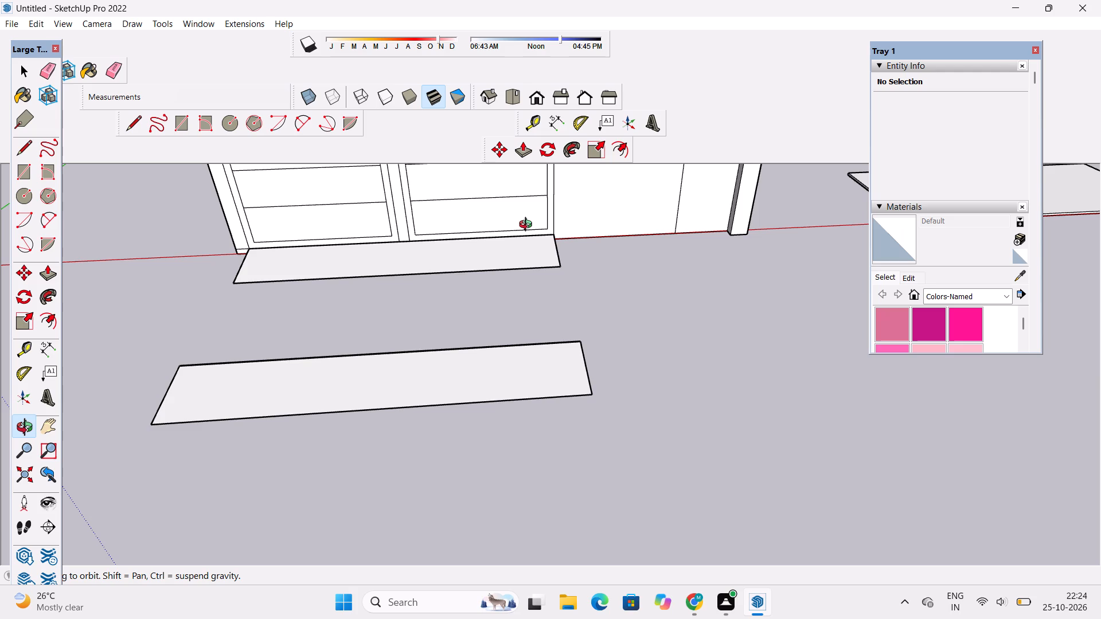
left_click_drag(517, 248, 511, 261, "shift")
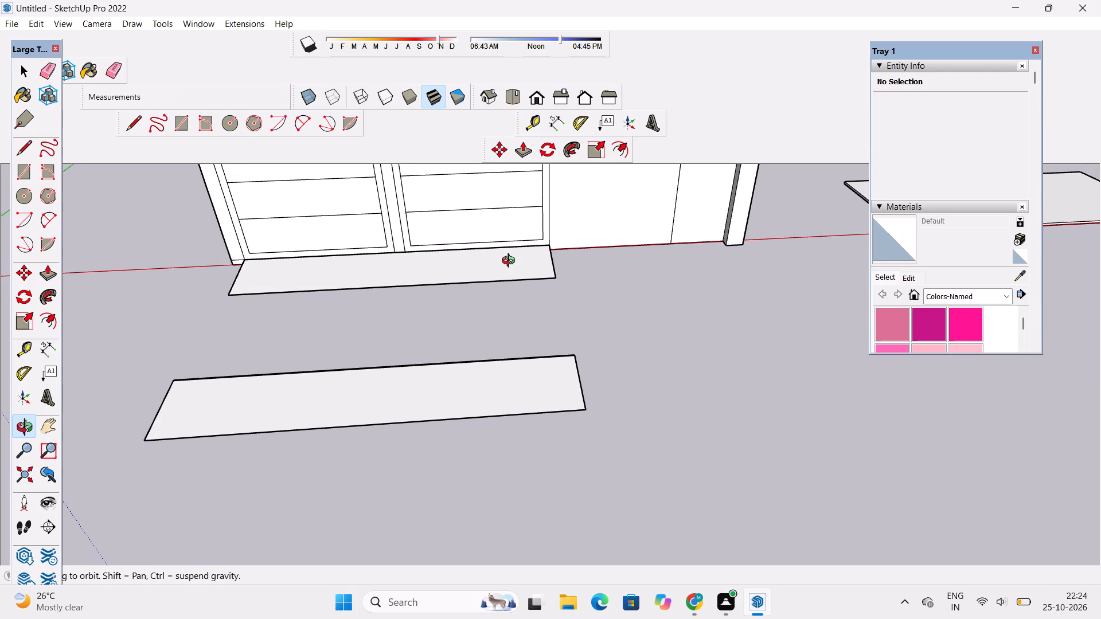
scroll(511, 262, "down", 2)
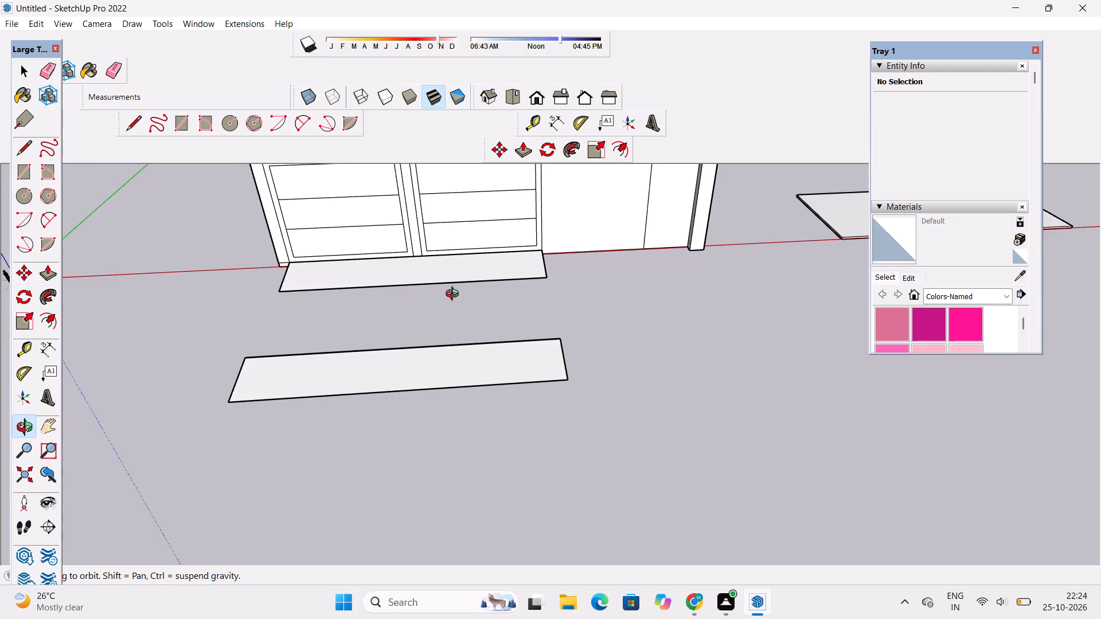
Examine the copied ramp's end beside the shutters and how its rear corner meets the wall base.
left_click_drag(509, 295, 463, 300, "shift")
scroll(488, 282, "up", 1)
left_click_drag(580, 258, 544, 266, "shift")
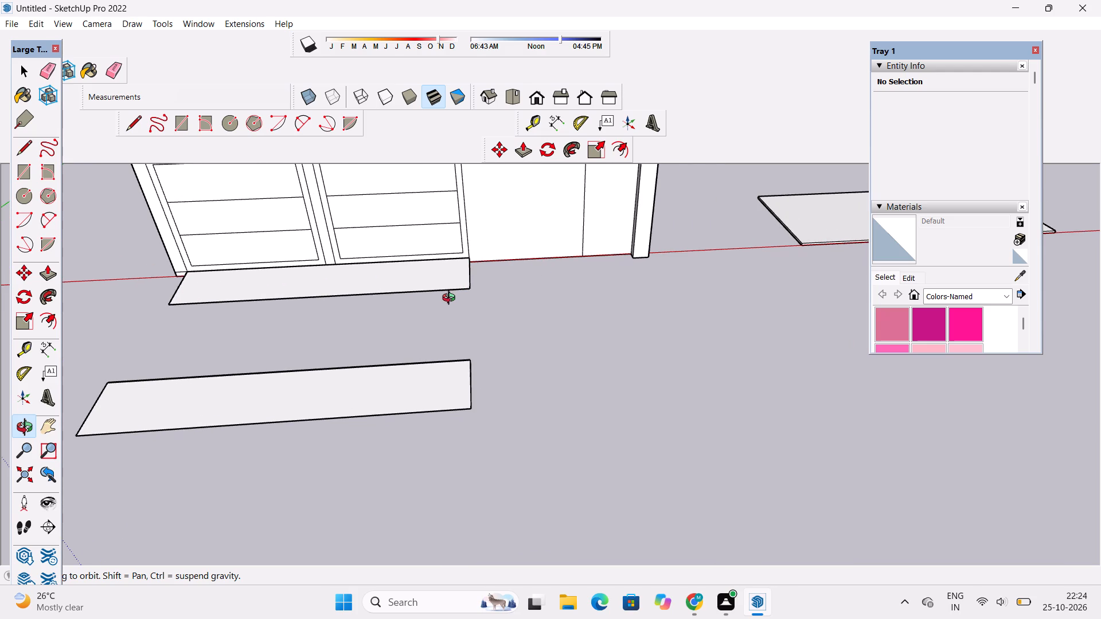
left_click_drag(451, 299, 451, 318, "shift")
scroll(467, 299, "up", 5)
left_click_drag(469, 299, 292, 322, "shift")
scroll(313, 318, "up", 4)
left_click_drag(313, 318, 331, 332, "shift")
left_click_drag(332, 334, 343, 320)
scroll(371, 305, "down", 5, "shift")
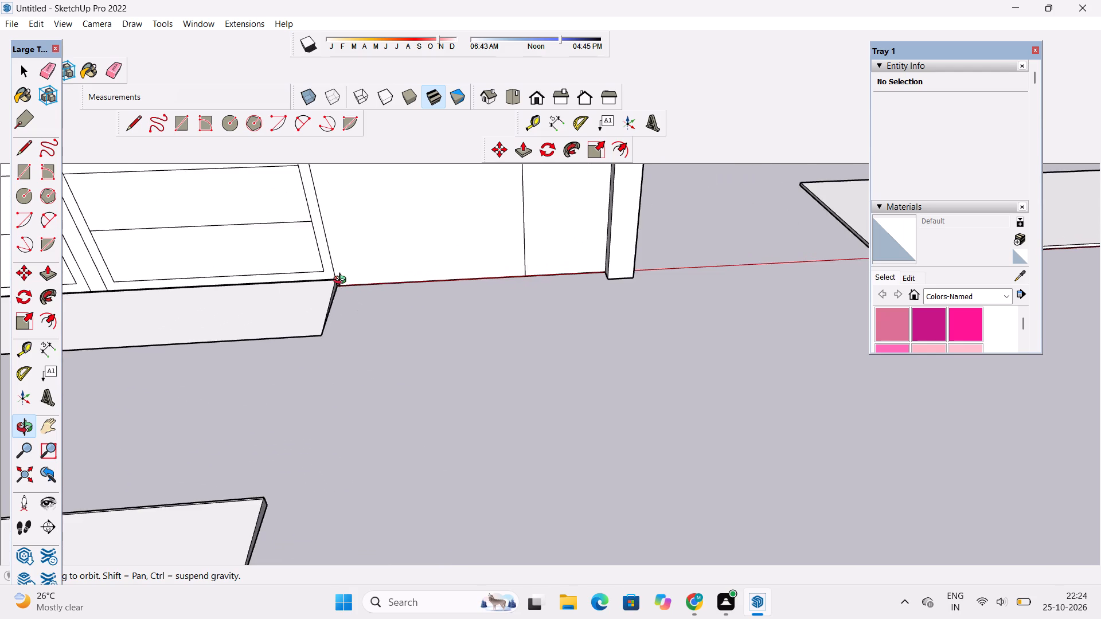
scroll(342, 281, "up", 9)
left_click_drag(339, 287, 259, 437)
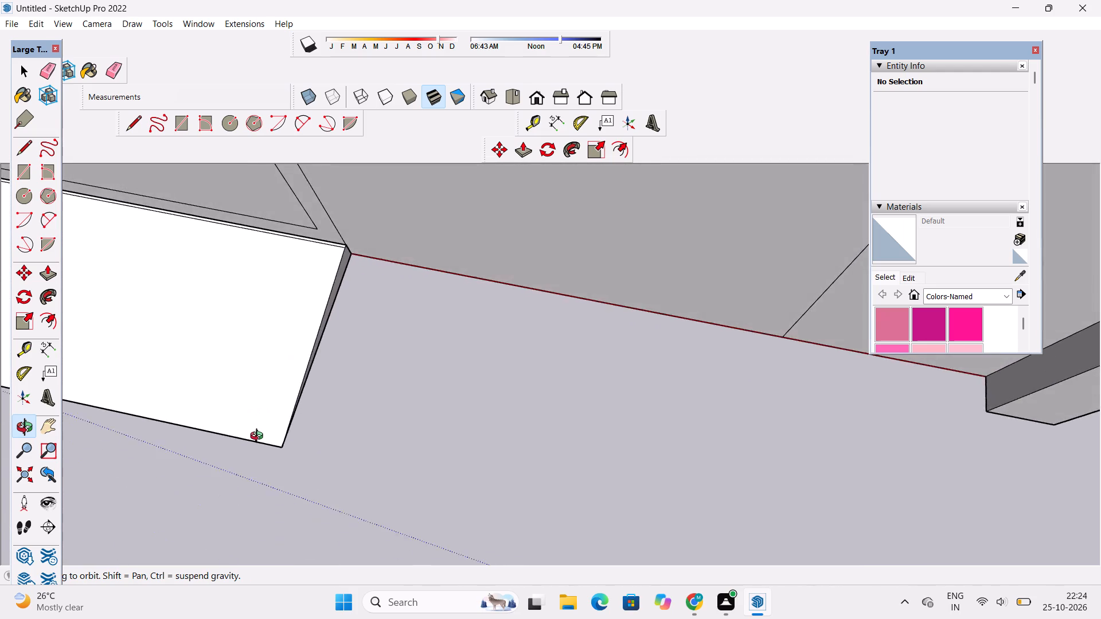
left_click_drag(259, 437, 459, 401)
scroll(483, 369, "down", 5)
left_click_drag(483, 358, 481, 387, "shift")
left_click_drag(477, 378, 491, 347)
scroll(521, 311, "down", 7)
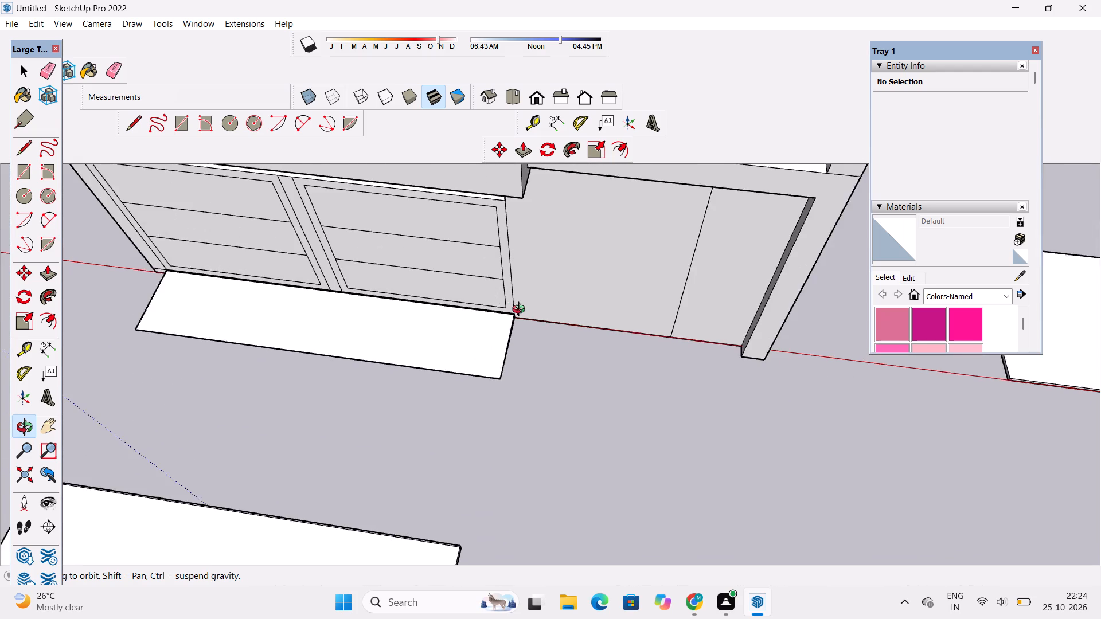
Explode the copied ramp group in front of the shutters.
key("space")
left_click(434, 342)
right_click(434, 342)
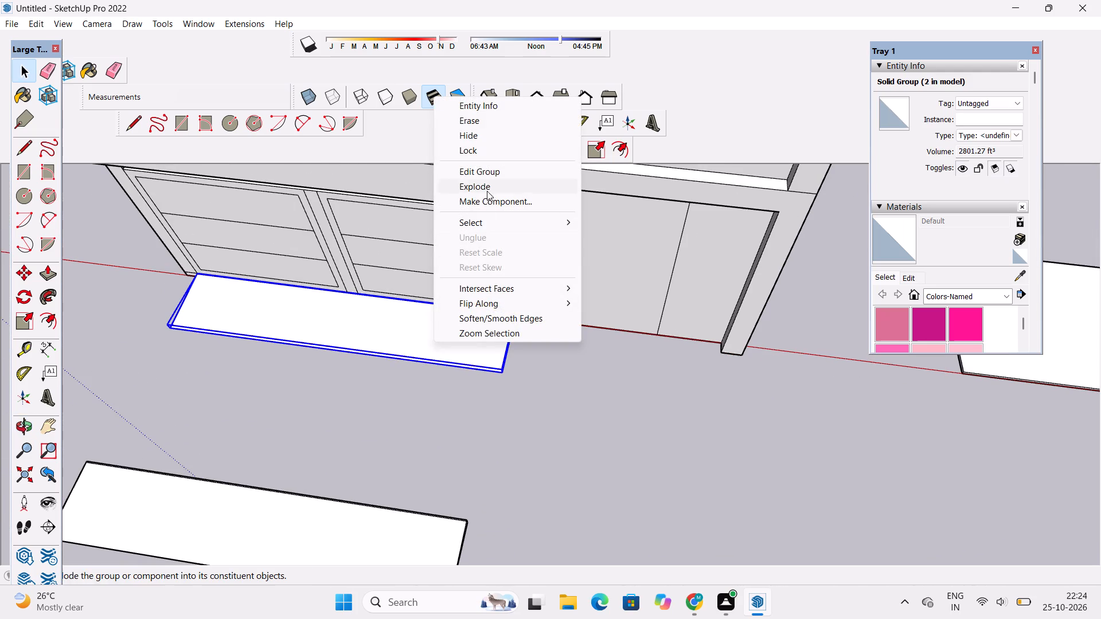
left_click(488, 185)
left_click(509, 364)
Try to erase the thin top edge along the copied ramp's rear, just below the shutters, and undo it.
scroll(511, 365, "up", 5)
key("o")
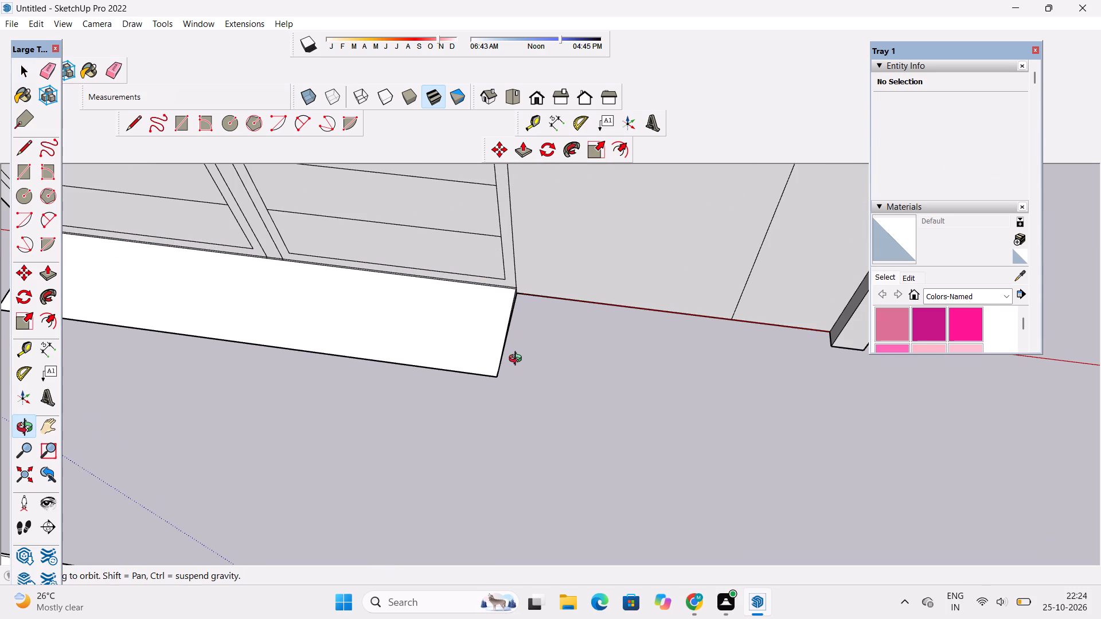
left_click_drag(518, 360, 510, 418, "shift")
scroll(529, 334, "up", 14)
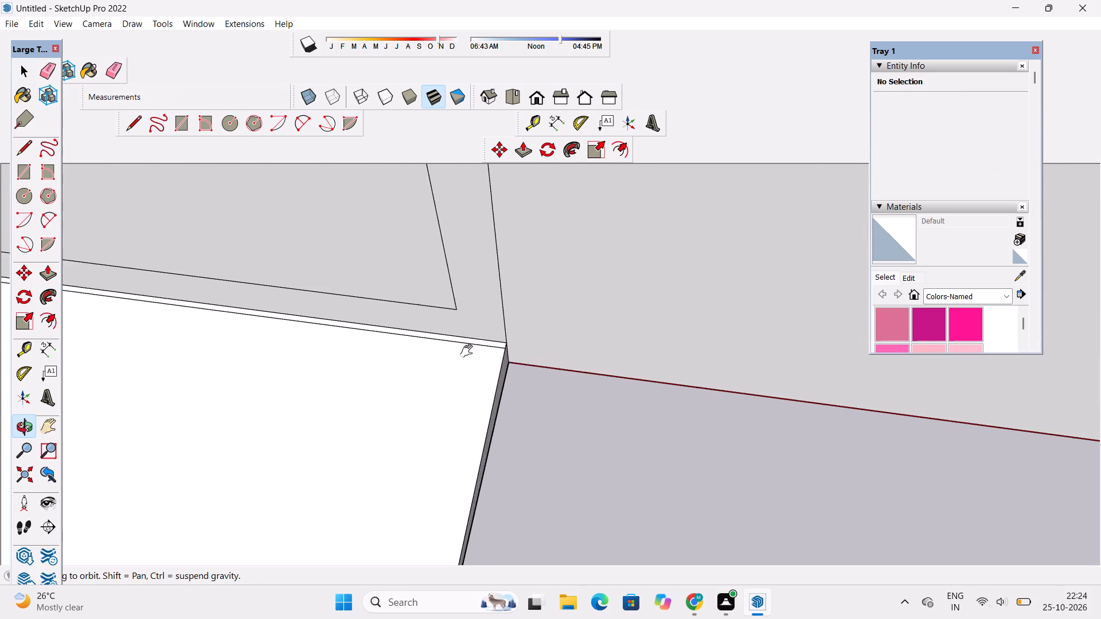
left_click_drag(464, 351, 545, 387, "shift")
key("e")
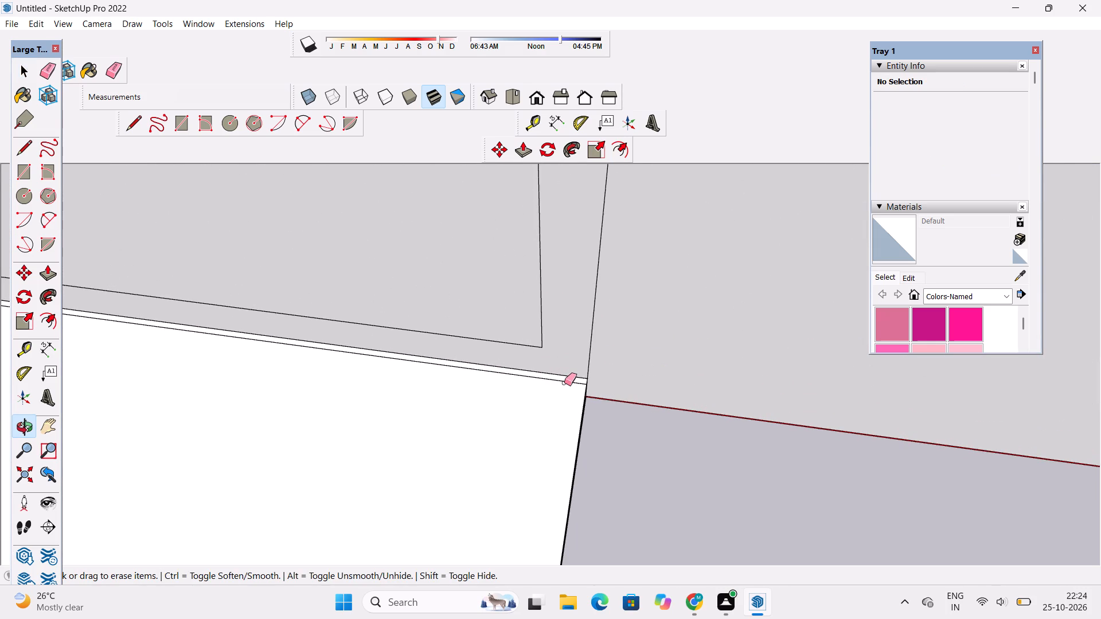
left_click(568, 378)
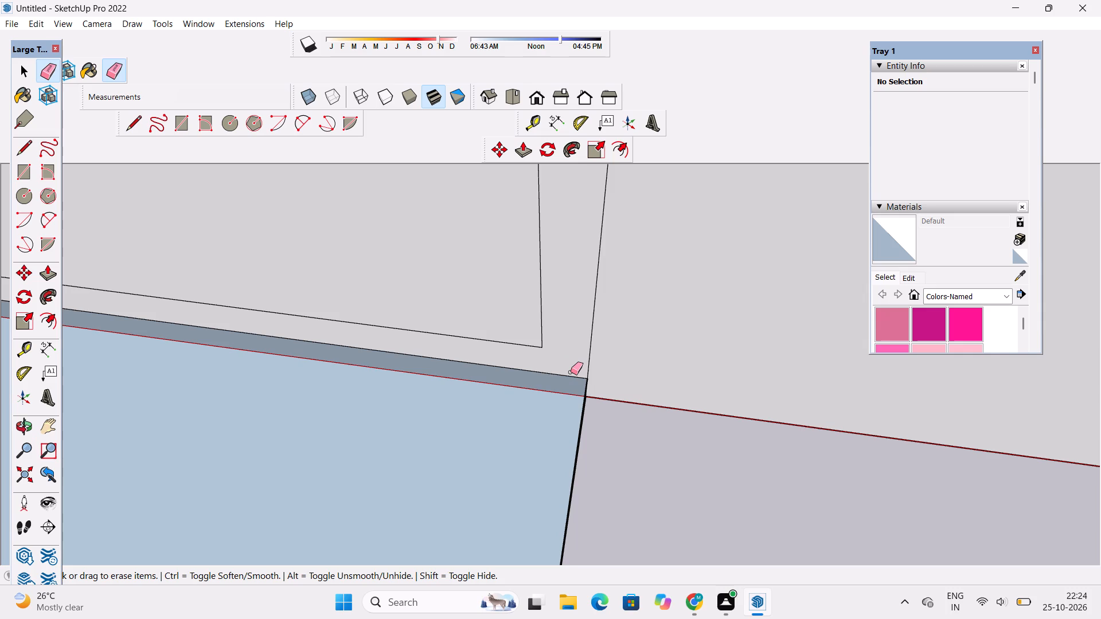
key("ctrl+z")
Examine the ramp against the shutters and the open ground along the wall beside it.
key("o")
scroll(590, 317, "down", 19)
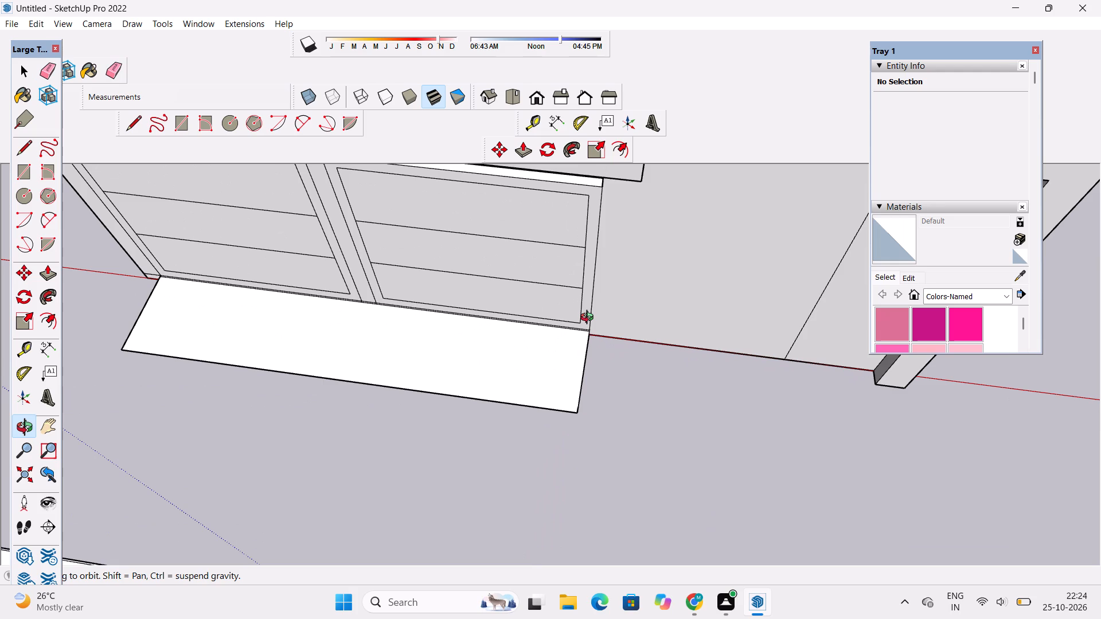
scroll(589, 319, "down", 5)
left_click_drag(596, 366, 541, 363, "shift")
left_click_drag(540, 363, 559, 344)
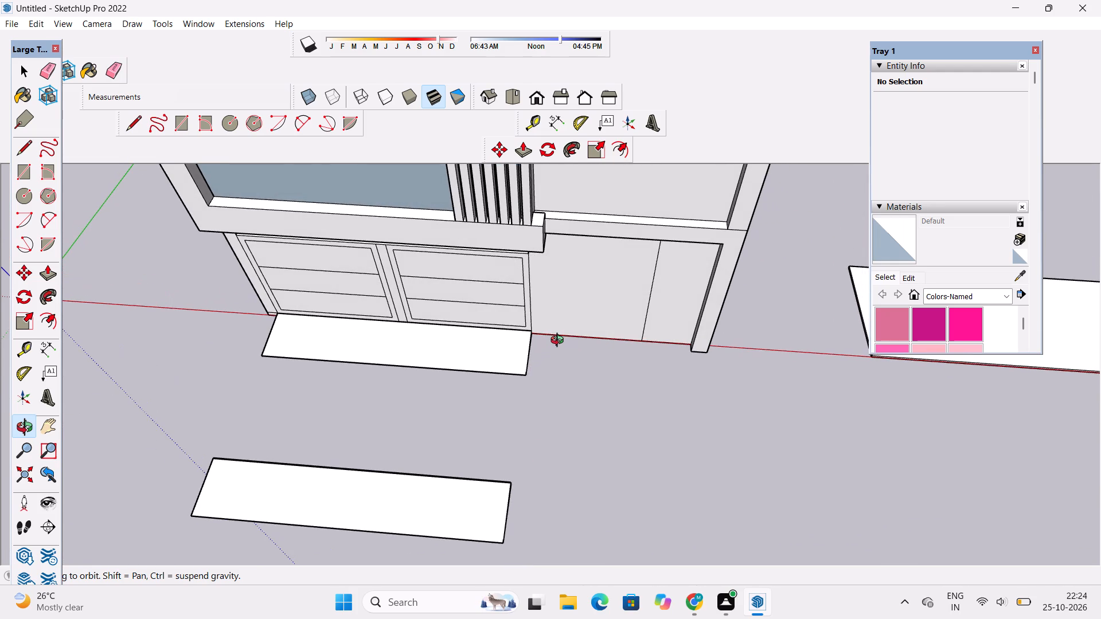
scroll(560, 342, "down", 3)
left_click_drag(565, 342, 554, 343, "shift")
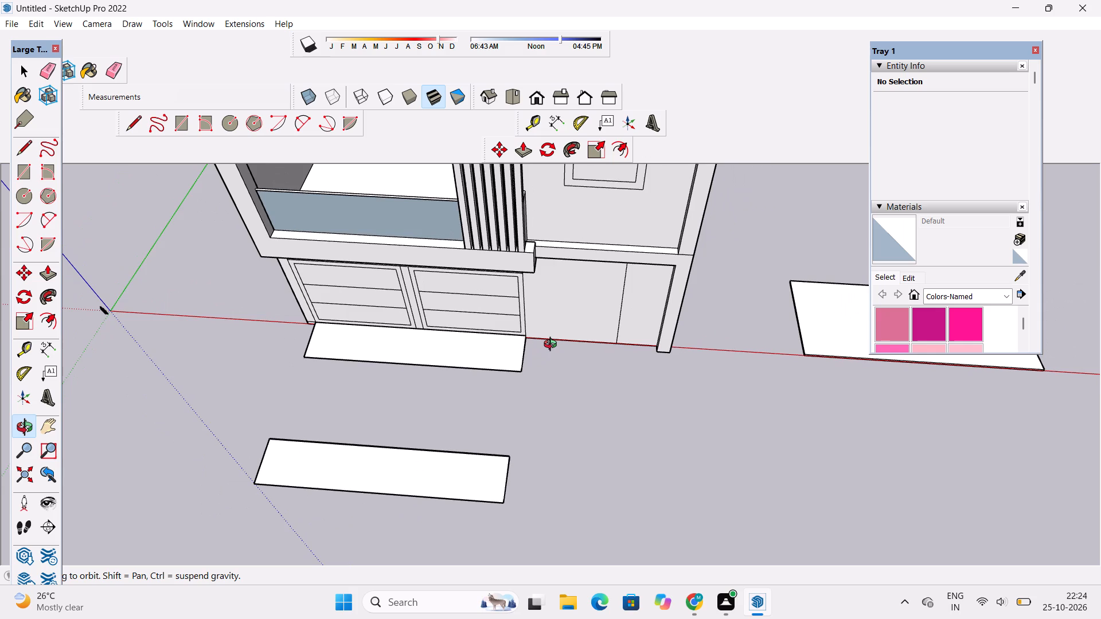
scroll(553, 346, "down", 2)
left_click_drag(553, 351, 531, 366, "shift")
scroll(536, 373, "up", 4)
left_click_drag(550, 376, 493, 384)
scroll(494, 401, "up", 5)
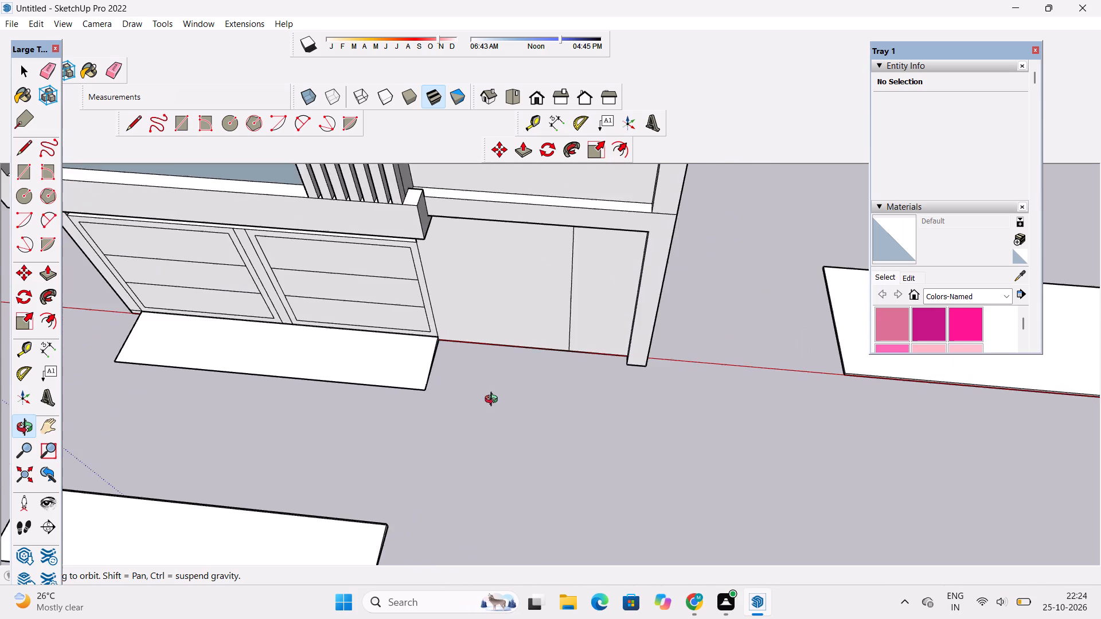
left_click_drag(494, 401, 442, 374)
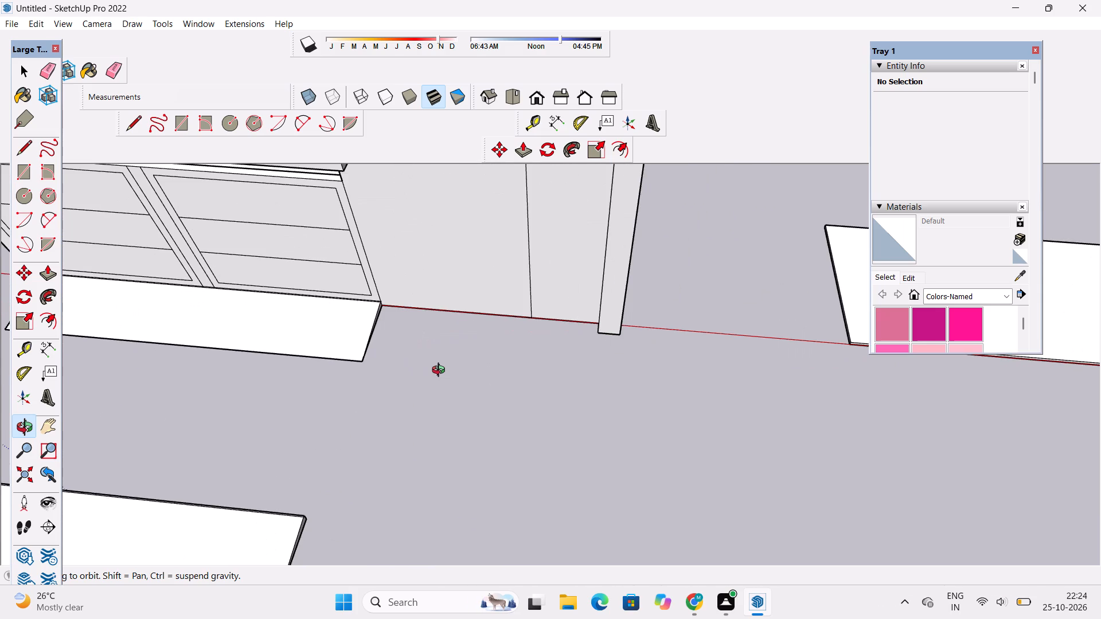
Draw a 120' line from the copied ramp's front corner parallel to the red axis, past the end wall.
left_click_drag(437, 369, 362, 378, "shift")
scroll(241, 380, "up", 8)
left_click_drag(333, 377, 281, 385, "shift")
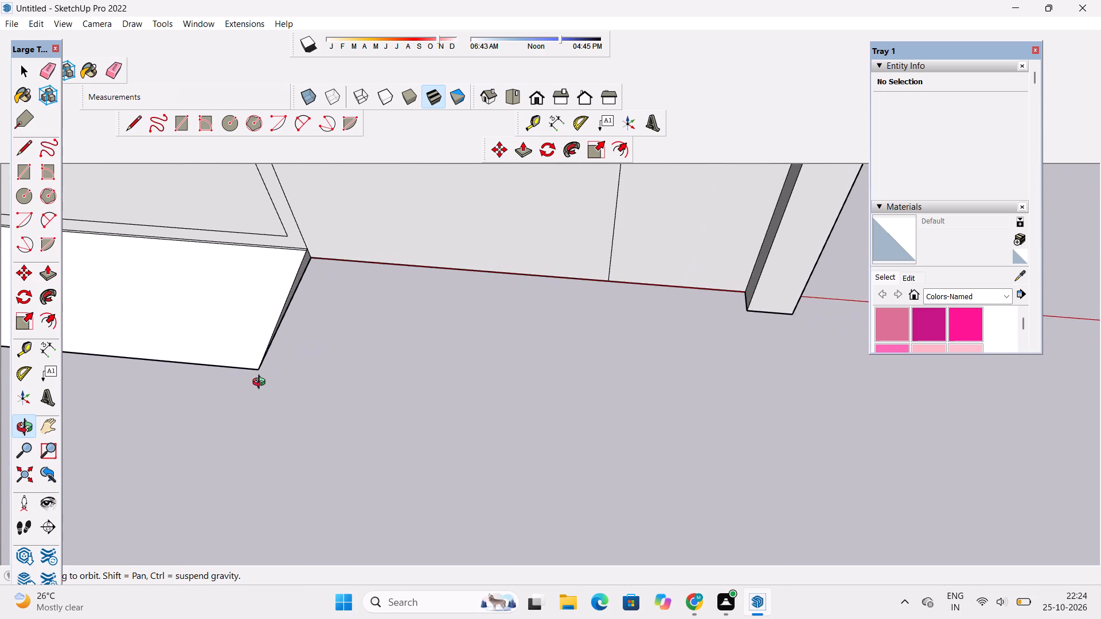
scroll(261, 383, "up", 12)
left_click_drag(291, 350, 282, 350, "shift")
scroll(278, 348, "down", 5)
left_click_drag(278, 348, 289, 336)
key("l")
scroll(266, 354, "up", 8)
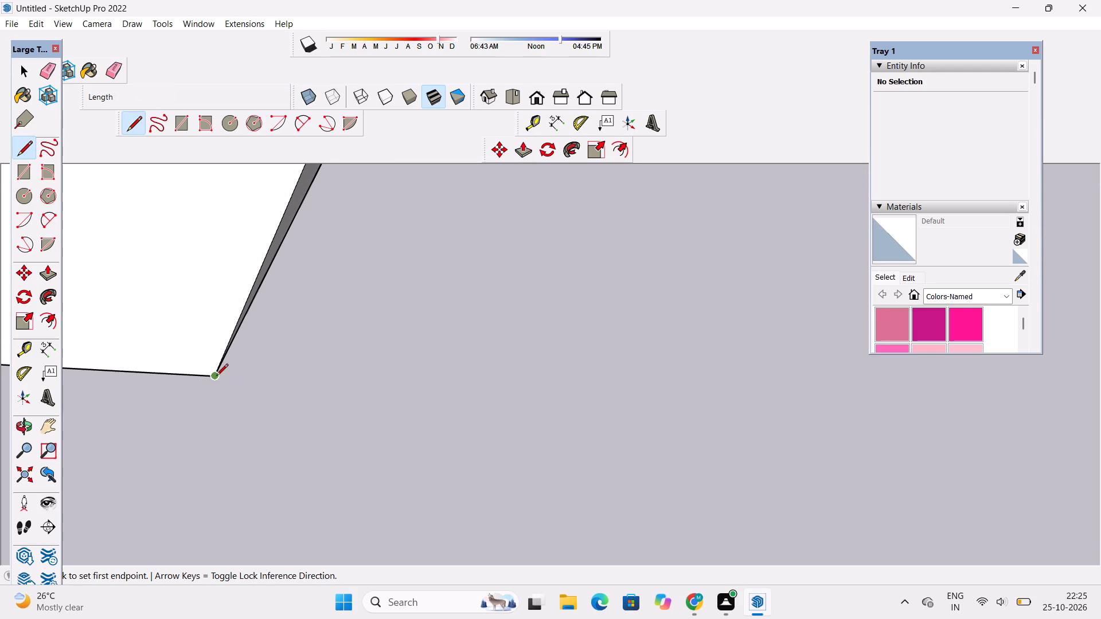
left_click(216, 375)
scroll(215, 373, "down", 20)
scroll(215, 373, "down", 8)
scroll(276, 350, "up", 1)
scroll(277, 350, "down", 2)
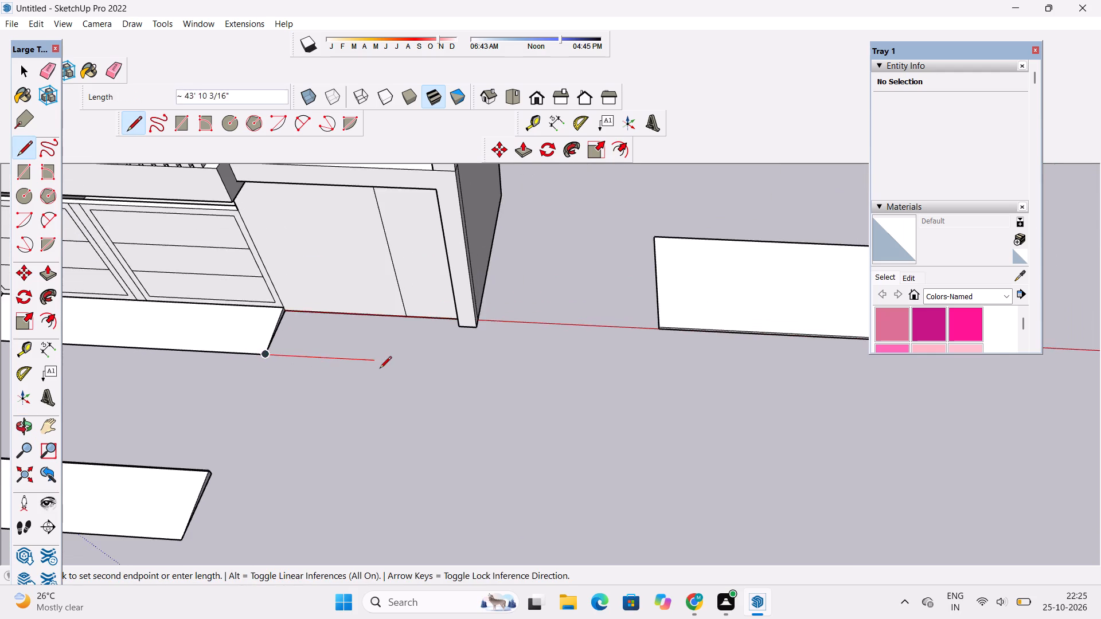
scroll(380, 369, "down", 3)
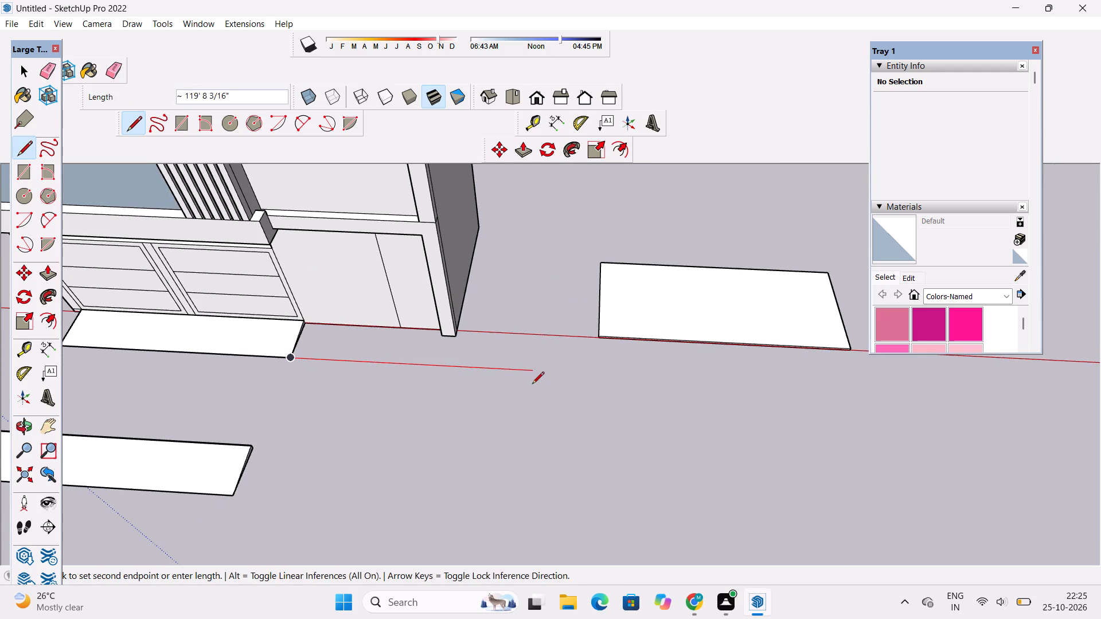
type("120'")
key("Return")
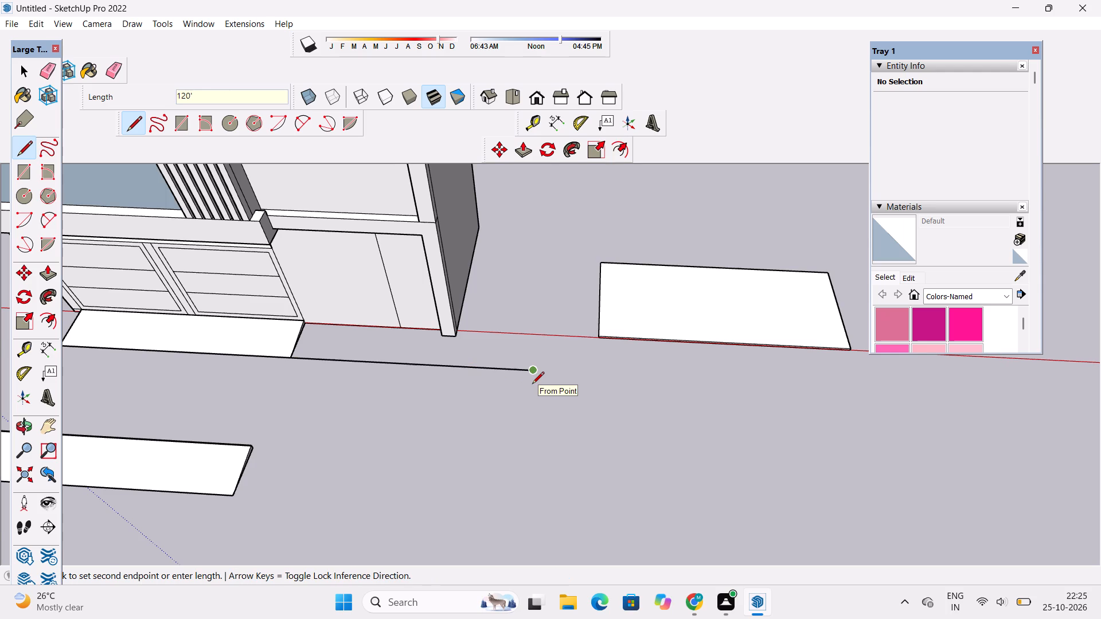
Close the ground strip with a 23' 4 7/16" line back to the building's base line and another to the end wall's corner.
scroll(532, 385, "up", 7)
scroll(528, 338, "up", 6)
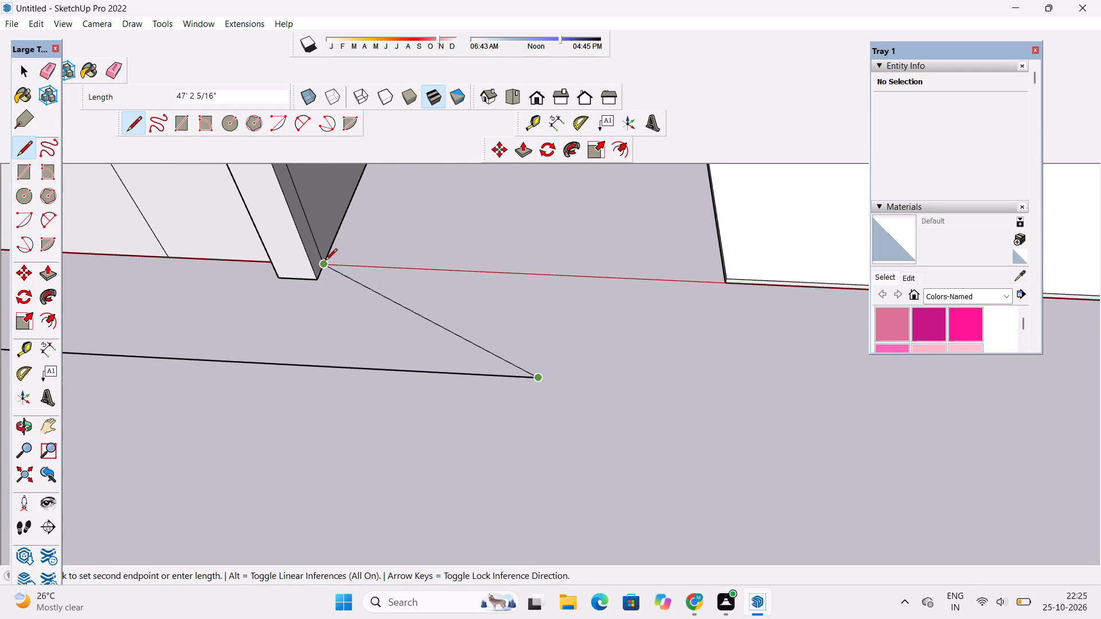
left_click(548, 277)
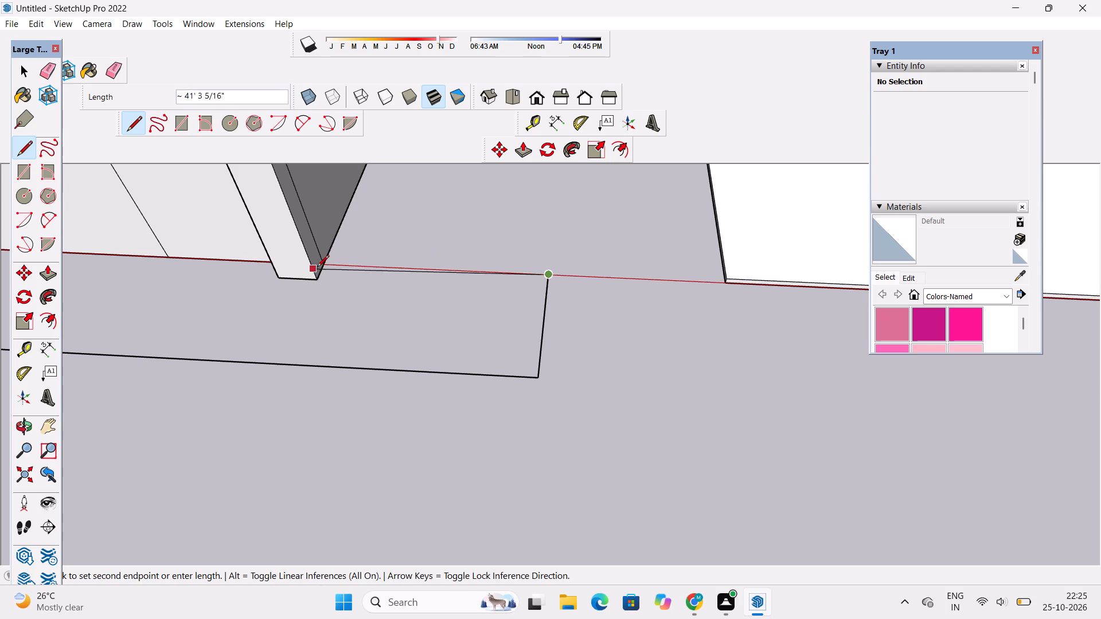
left_click(323, 264)
key("space")
Offset the outline of the new ground strip beside the ramp inward by 3'.
key("o")
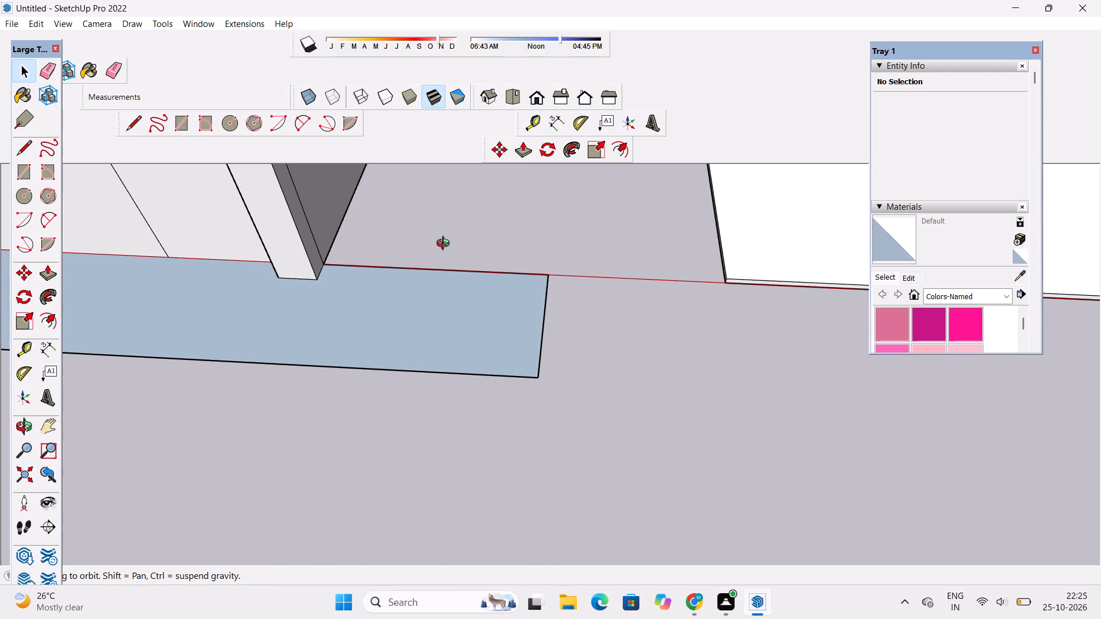
scroll(446, 245, "down", 6)
left_click_drag(401, 285, 452, 294, "shift")
scroll(464, 283, "down", 1)
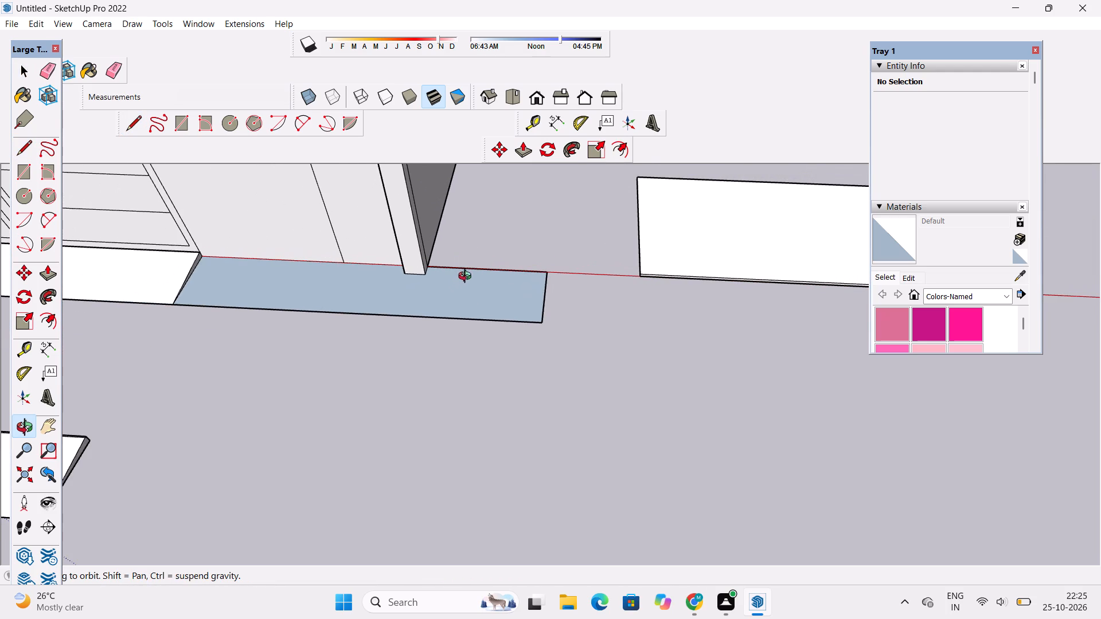
left_click(467, 277, "shift")
type("of")
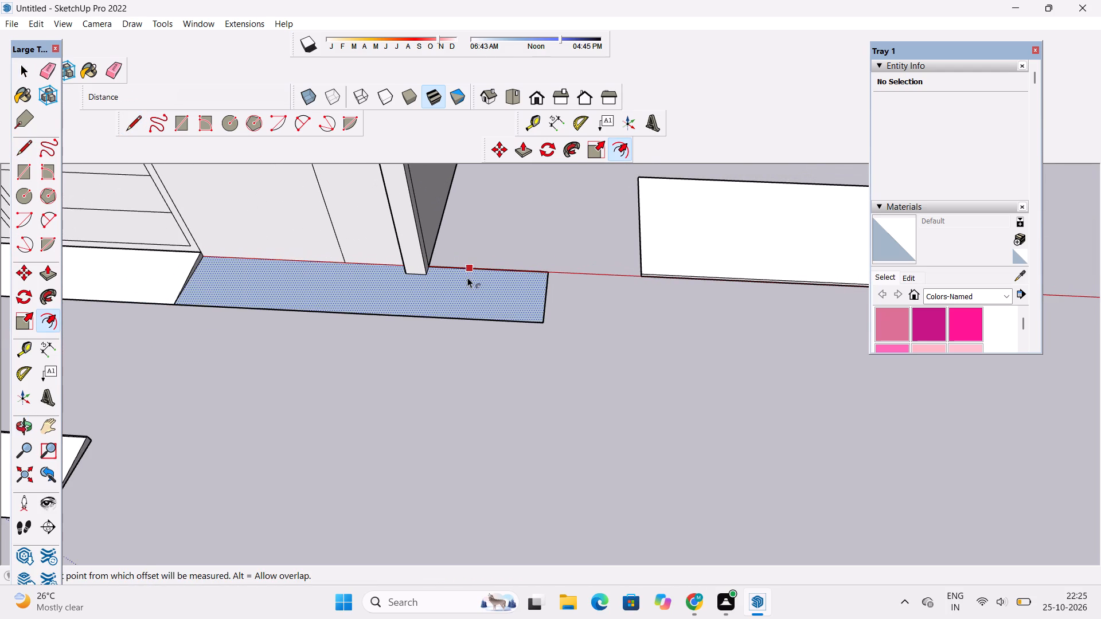
left_click(467, 277)
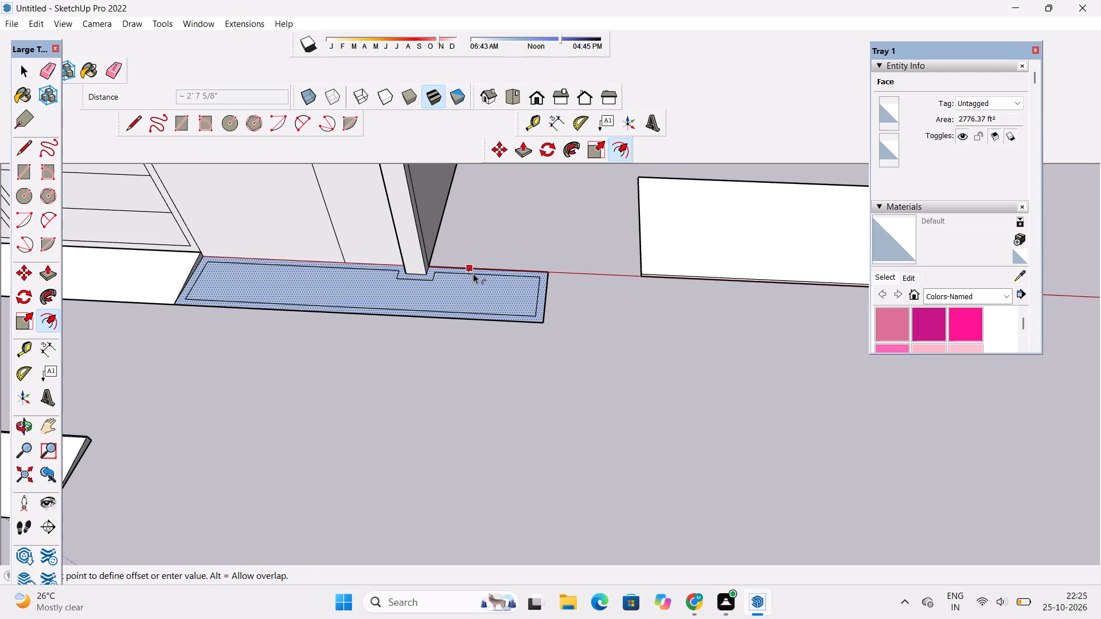
scroll(473, 273, "up", 1)
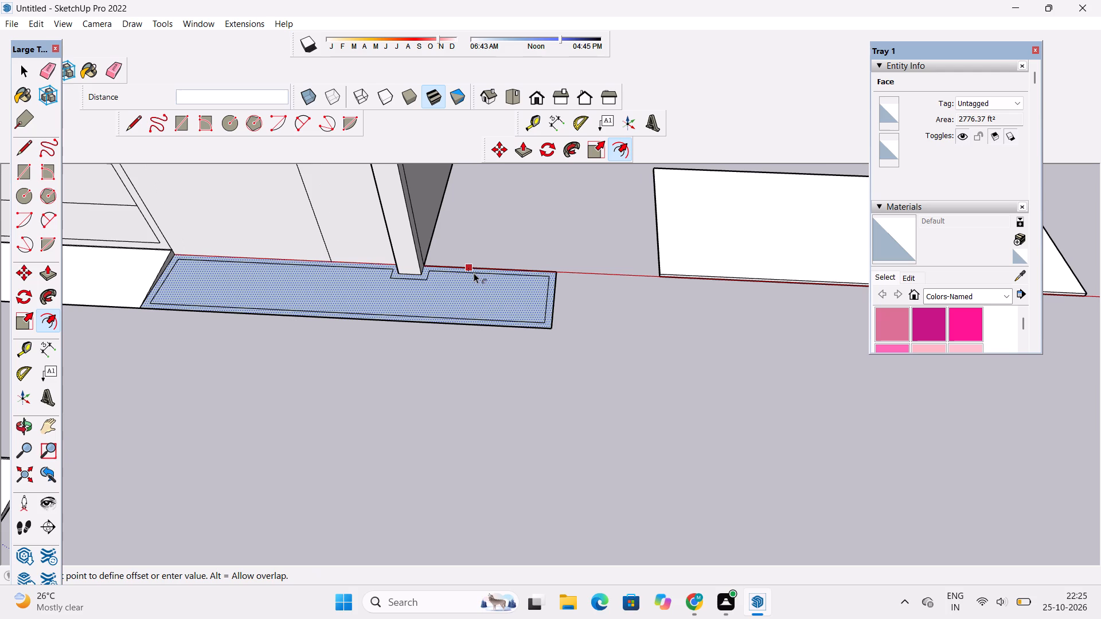
scroll(474, 273, "up", 1)
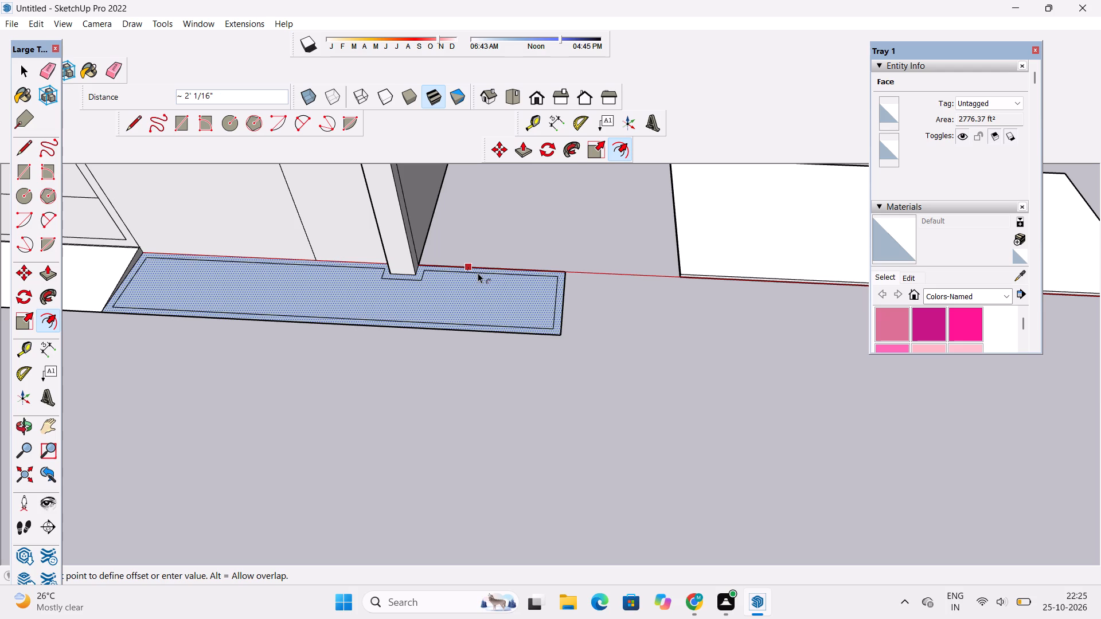
type("3'")
key("Return")
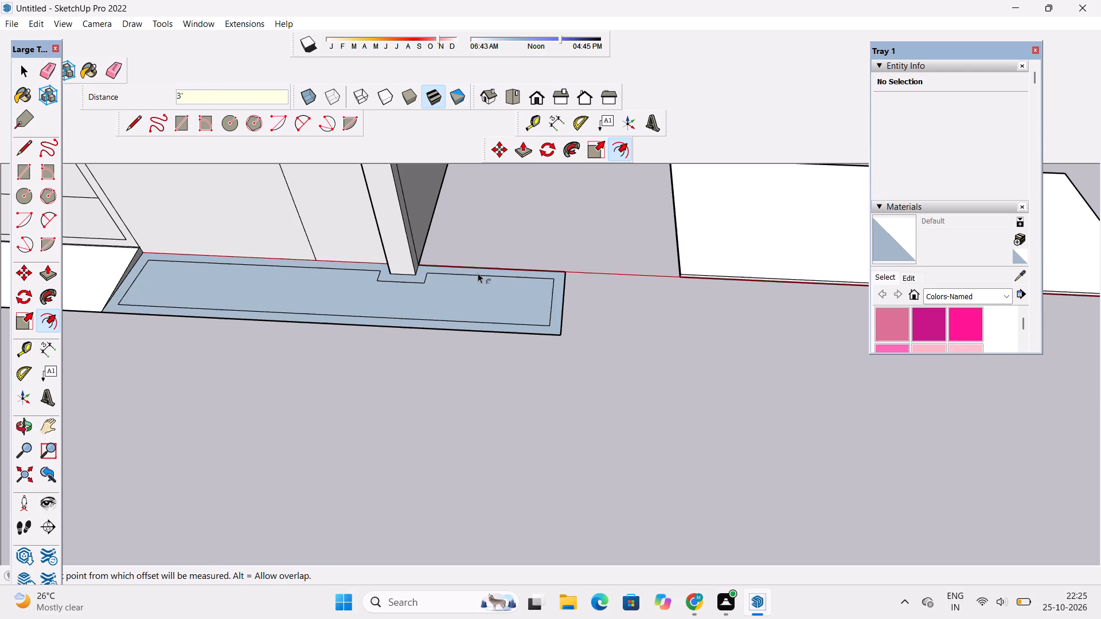
key("space")
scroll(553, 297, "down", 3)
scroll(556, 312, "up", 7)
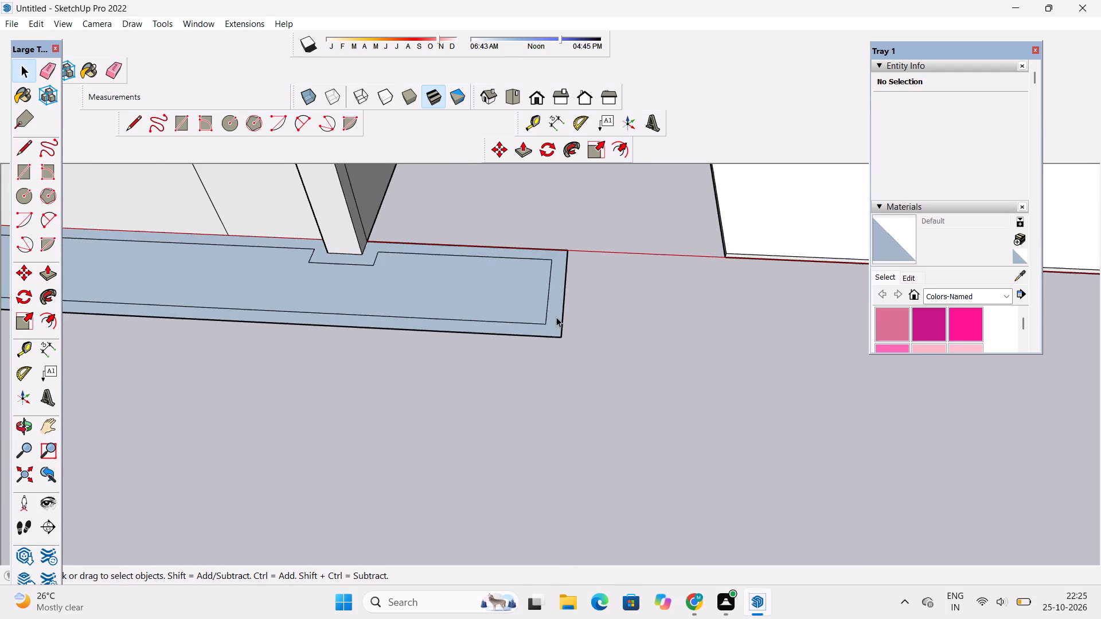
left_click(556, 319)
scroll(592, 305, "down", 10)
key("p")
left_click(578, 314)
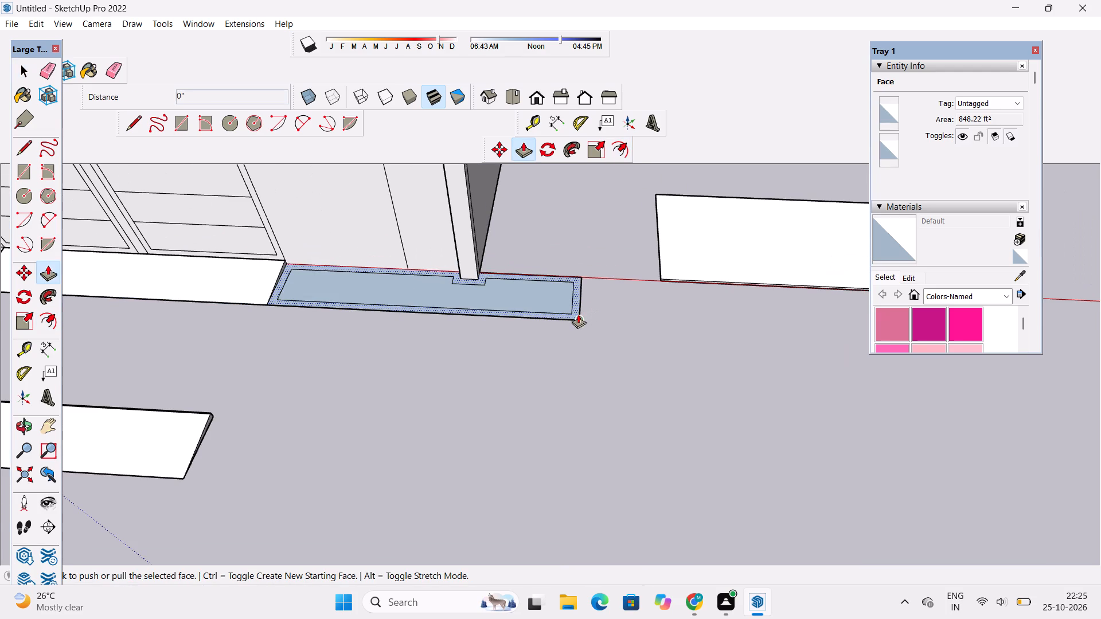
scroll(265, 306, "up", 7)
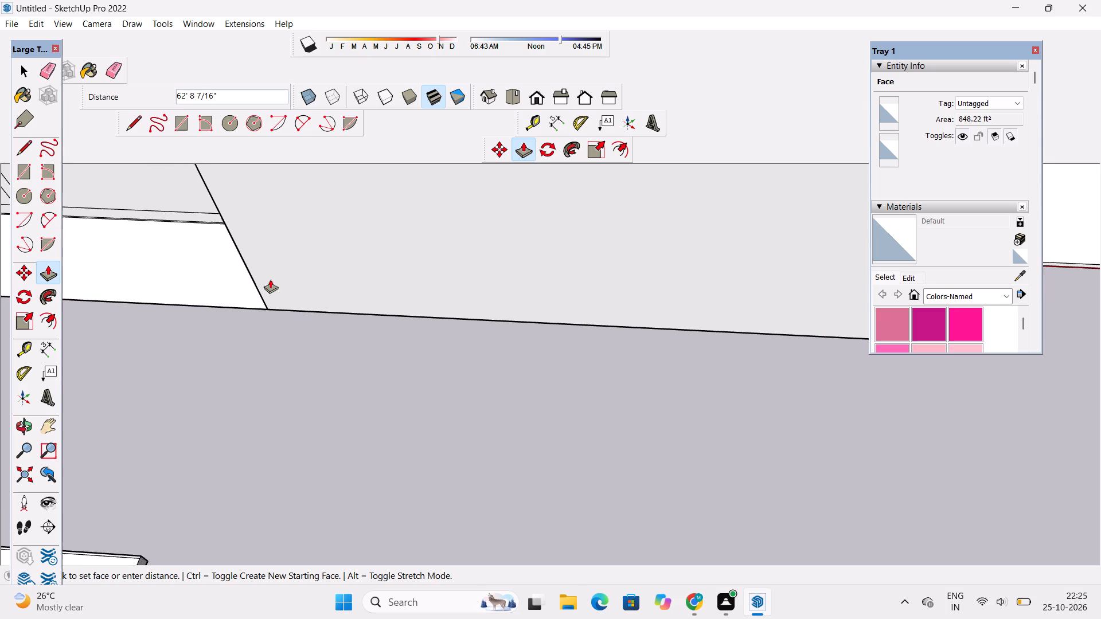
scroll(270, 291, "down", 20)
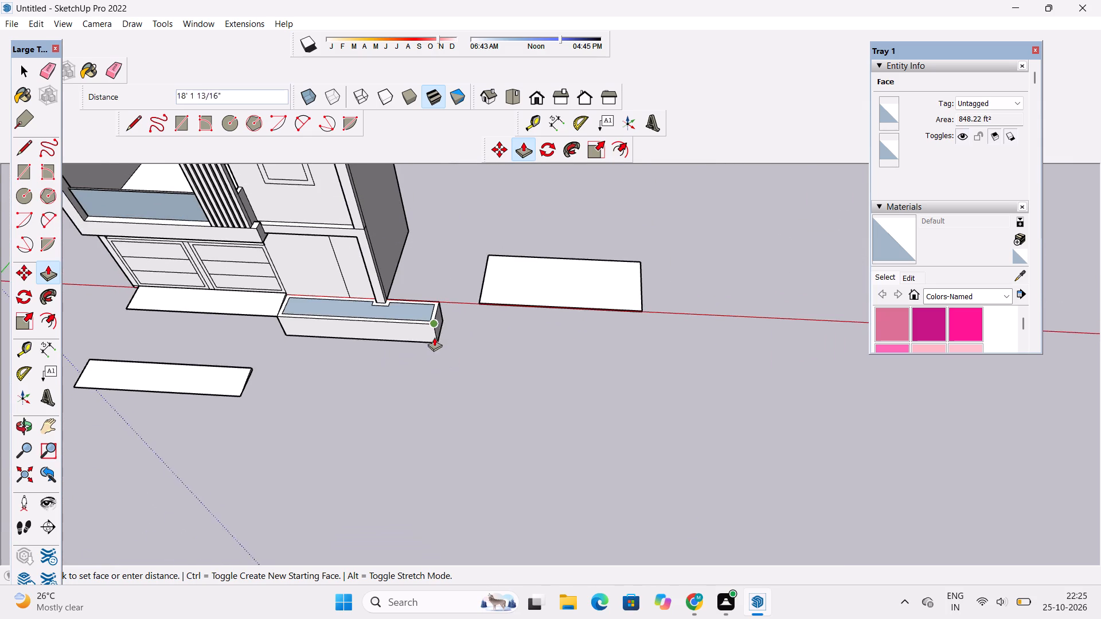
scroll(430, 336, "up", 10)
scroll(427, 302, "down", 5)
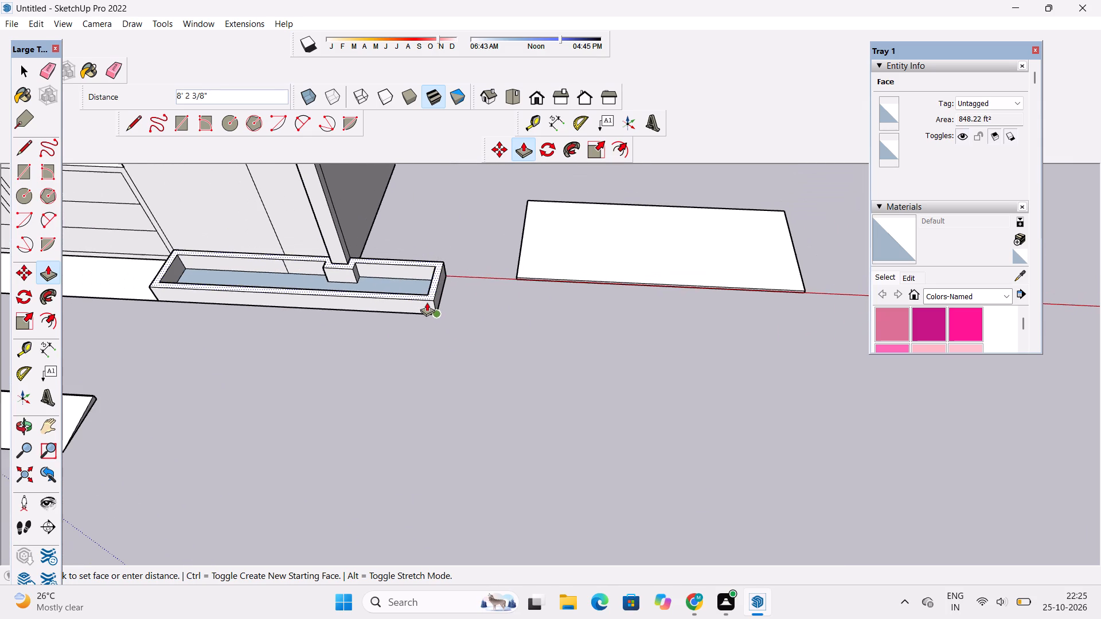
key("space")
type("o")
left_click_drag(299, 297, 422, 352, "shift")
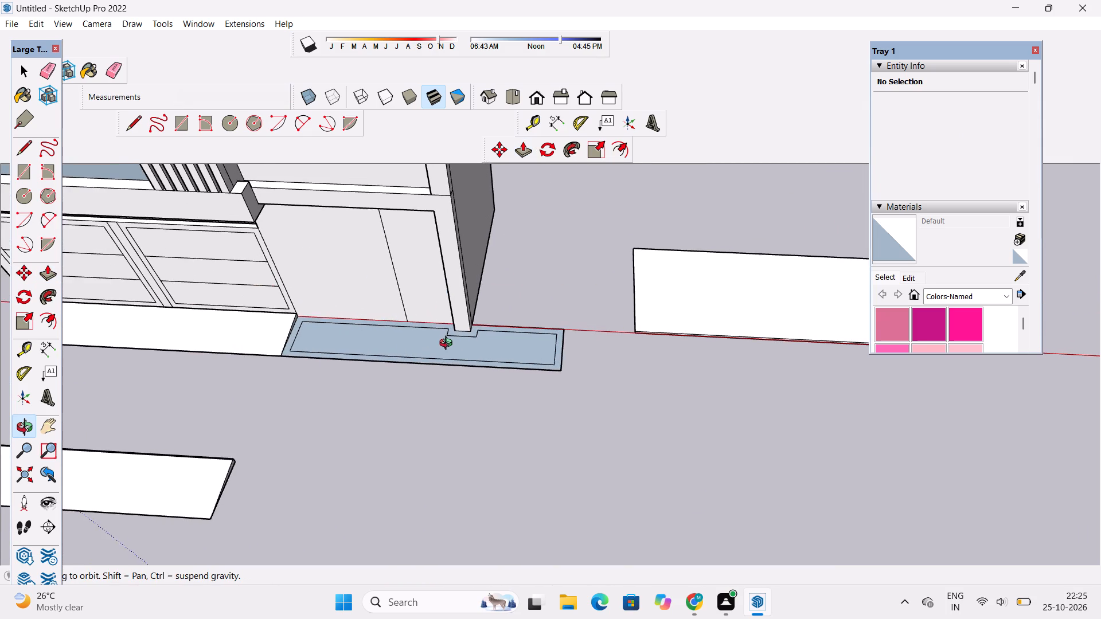
Draw a short line from the inset outline's corner near the ramp to the base of the wall.
scroll(448, 344, "up", 3)
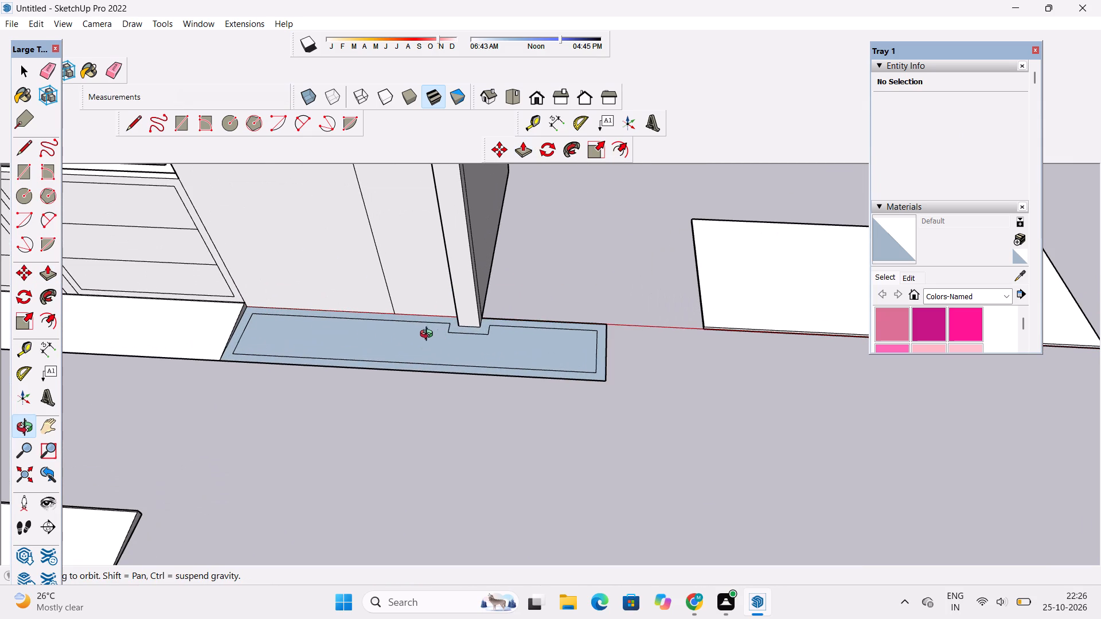
left_click_drag(369, 335, 463, 389, "shift")
scroll(497, 386, "up", 3)
left_click_drag(504, 379, 529, 385, "shift")
left_click_drag(530, 385, 546, 367)
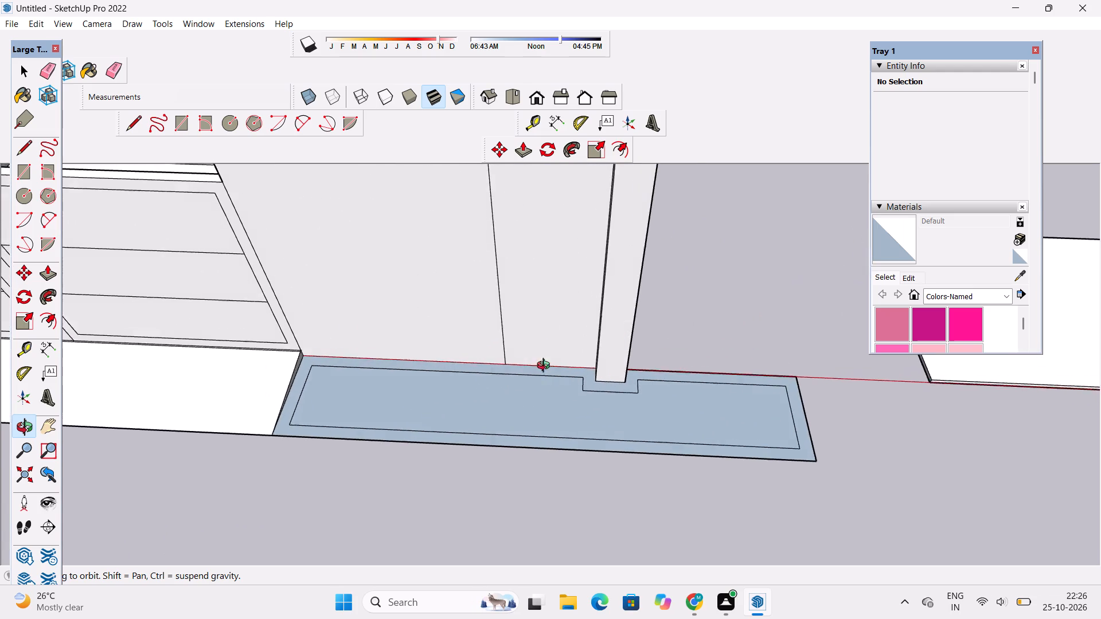
left_click_drag(546, 367, 571, 295)
scroll(454, 348, "down", 2)
scroll(338, 385, "up", 5, "shift")
left_click_drag(337, 383, 326, 396, "shift")
scroll(323, 391, "up", 1, "shift")
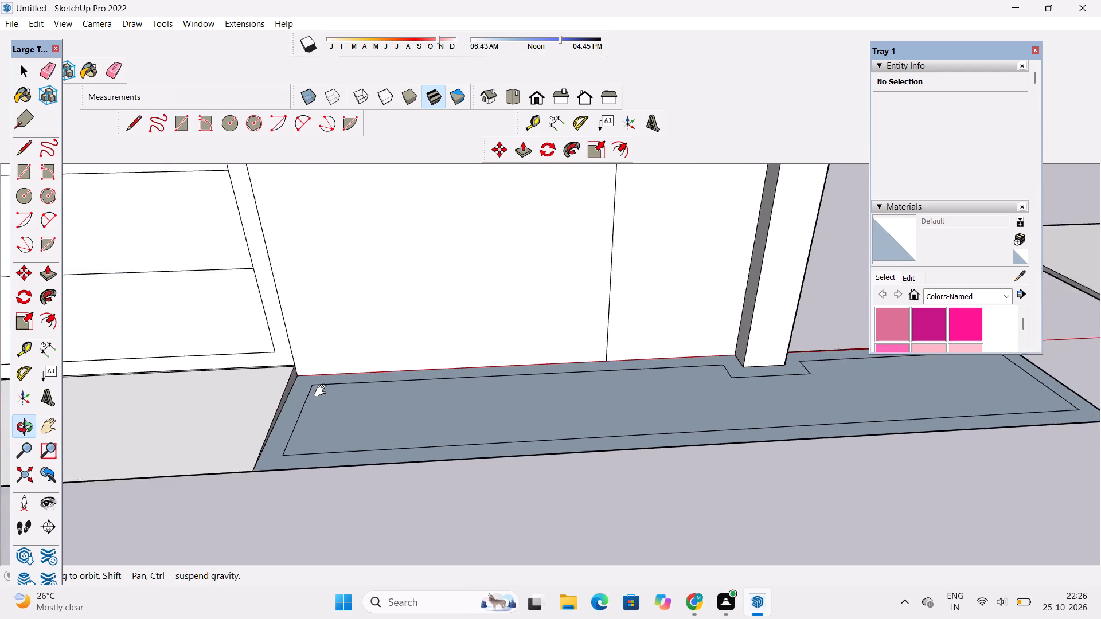
scroll(323, 391, "up", 1, "shift")
left_click(323, 389, "shift")
key("l")
scroll(261, 389, "down", 4)
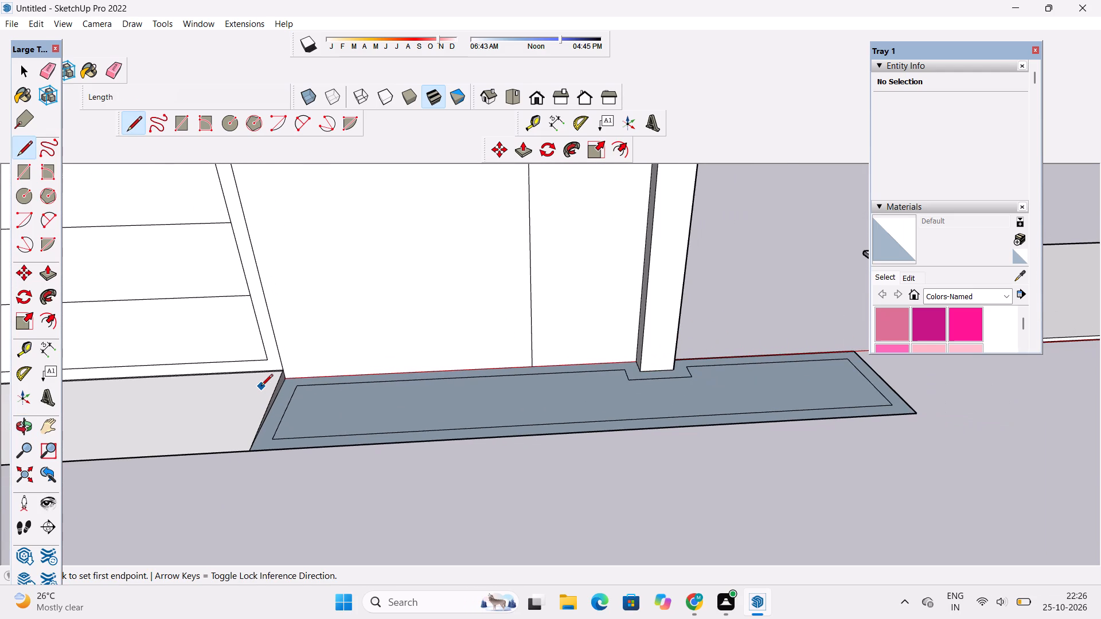
scroll(261, 387, "up", 1)
scroll(261, 387, "down", 2)
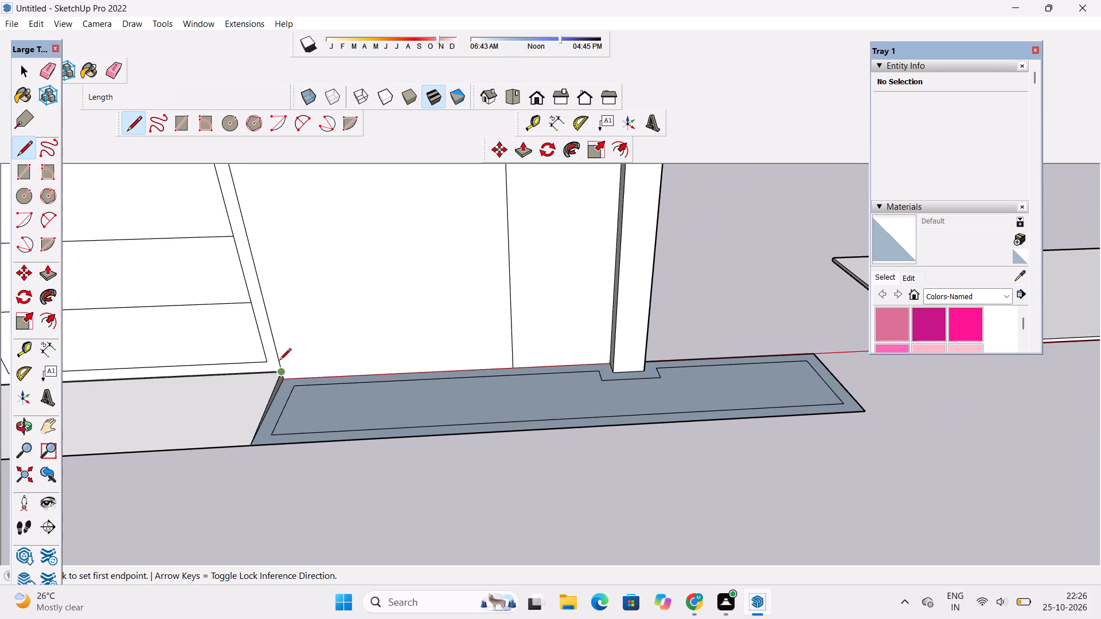
scroll(286, 354, "up", 13)
left_click(312, 424)
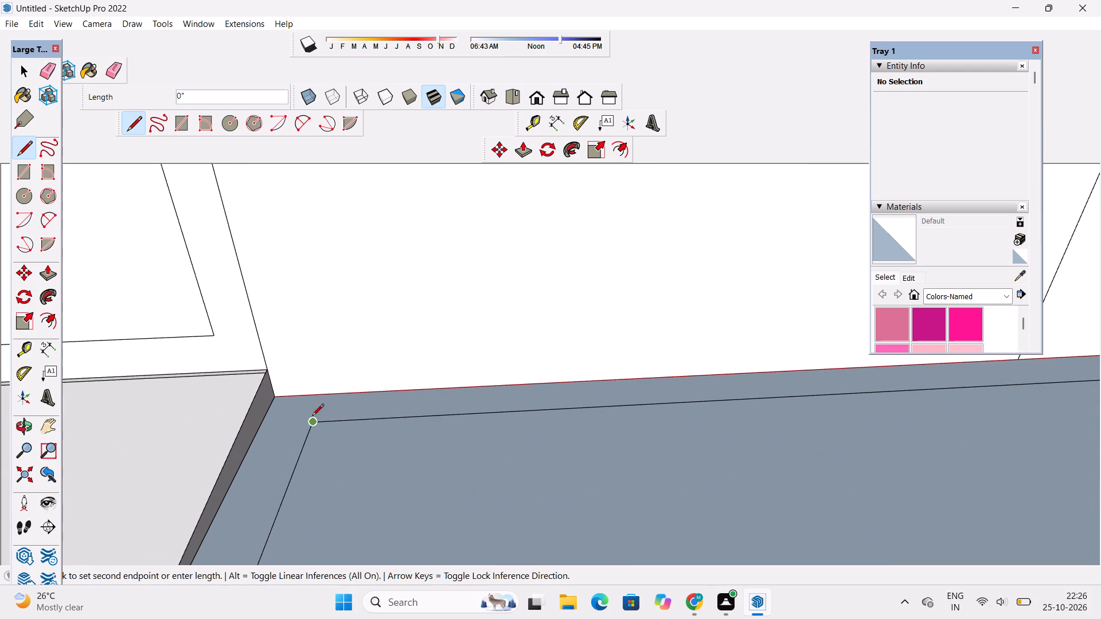
left_click(321, 393)
scroll(266, 362, "down", 16)
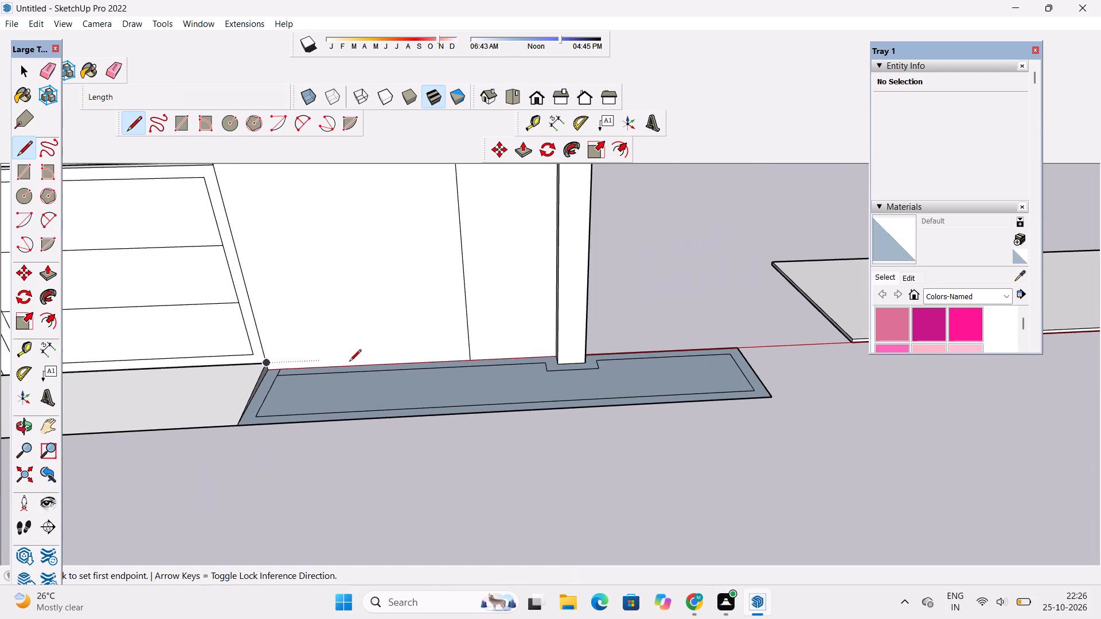
Erase the inset outline's notch around the end wall's base and the inset segment running up to it.
scroll(546, 359, "up", 2)
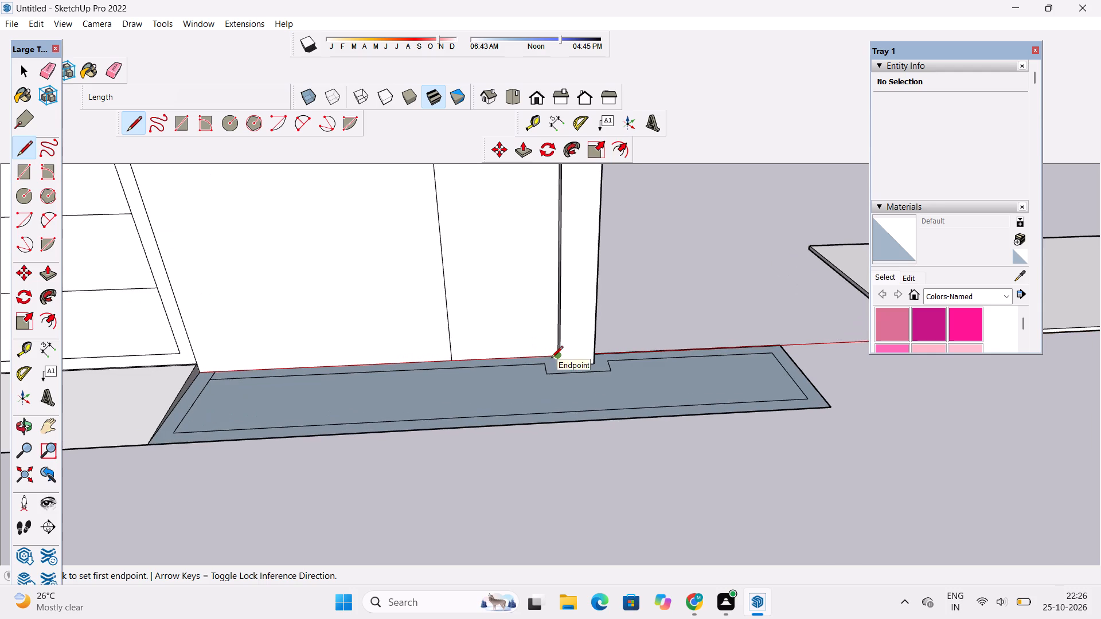
scroll(508, 353, "down", 2)
scroll(571, 368, "up", 5)
key("space")
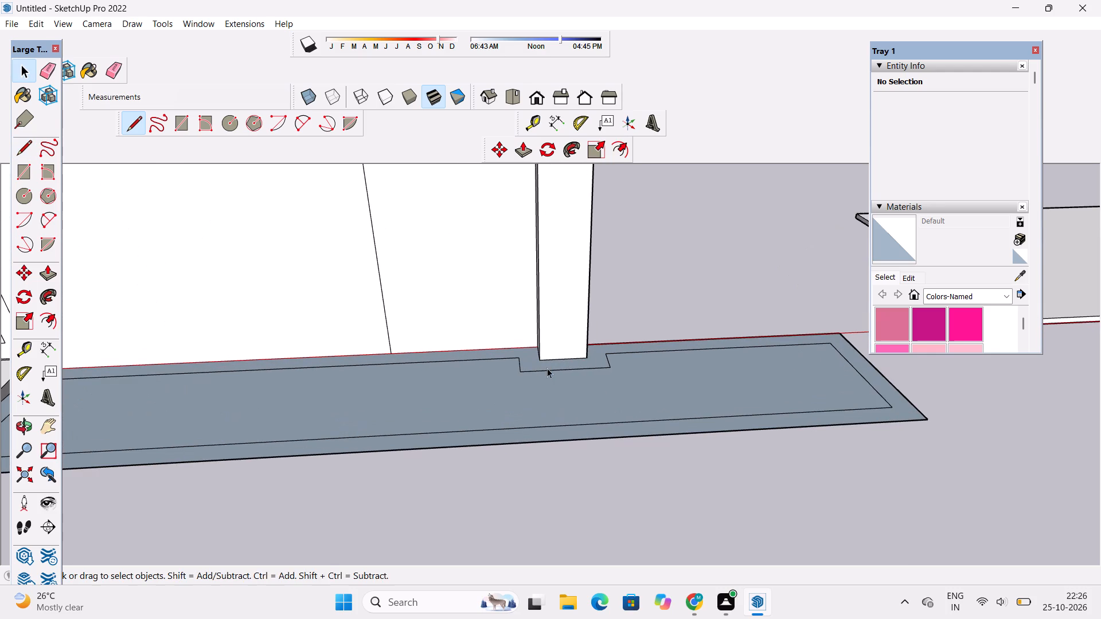
type("e")
left_click_drag(515, 354, 522, 371)
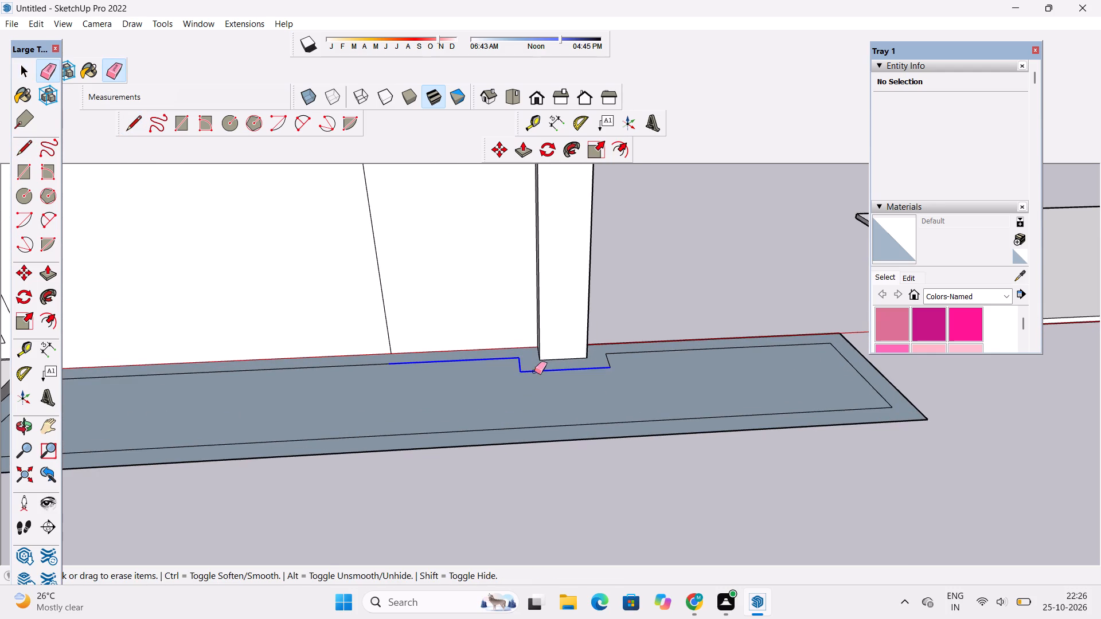
left_click(608, 355)
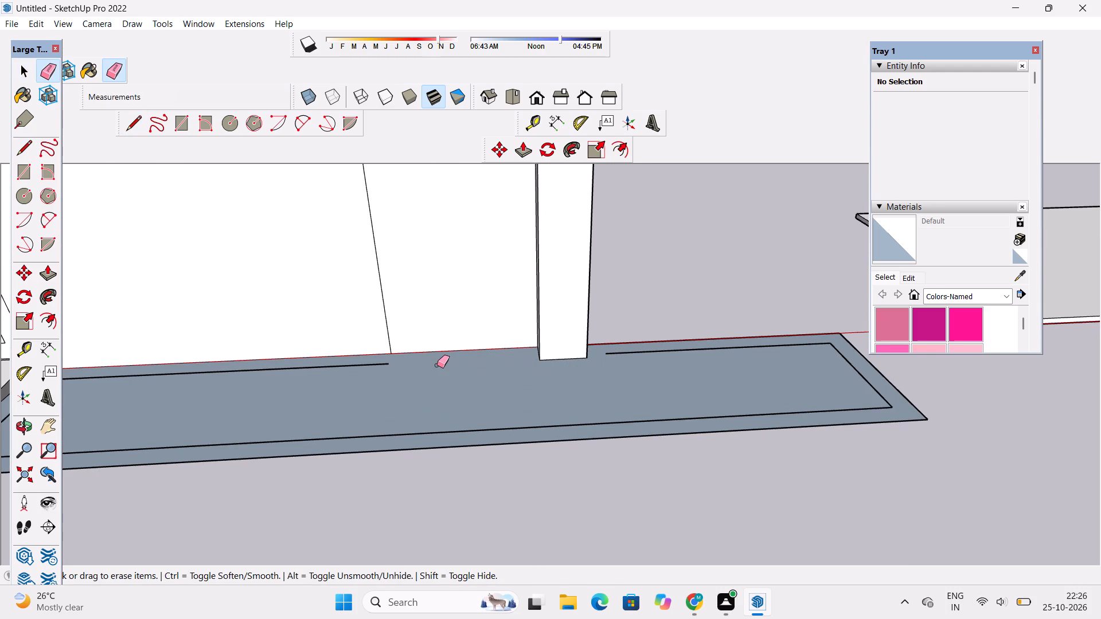
Extend the inset line to the end wall's base with a 22' line on the ramp side and a short line on the far side.
scroll(436, 365, "up", 4)
key("l")
scroll(436, 365, "up", 5)
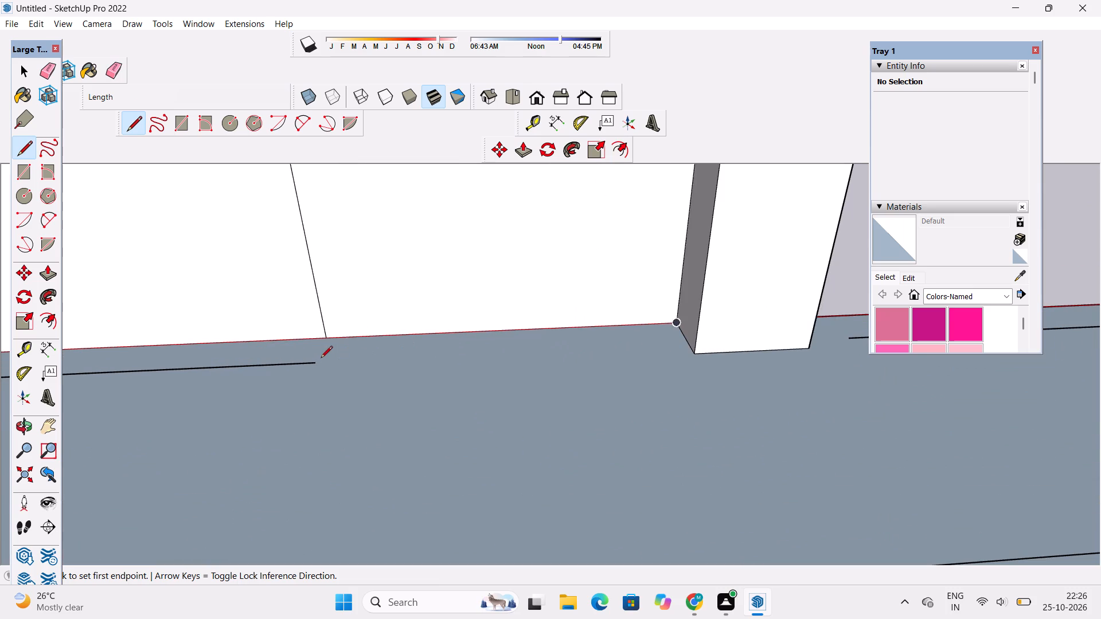
left_click(312, 364)
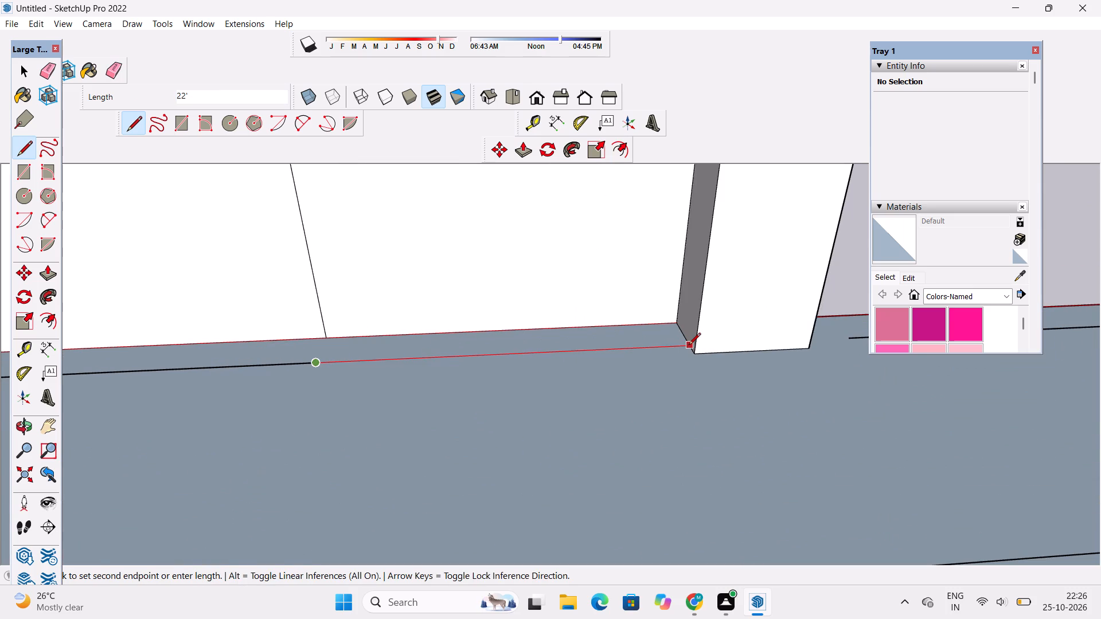
left_click(689, 346)
scroll(428, 351, "down", 6)
scroll(404, 393, "down", 3)
scroll(753, 332, "up", 4)
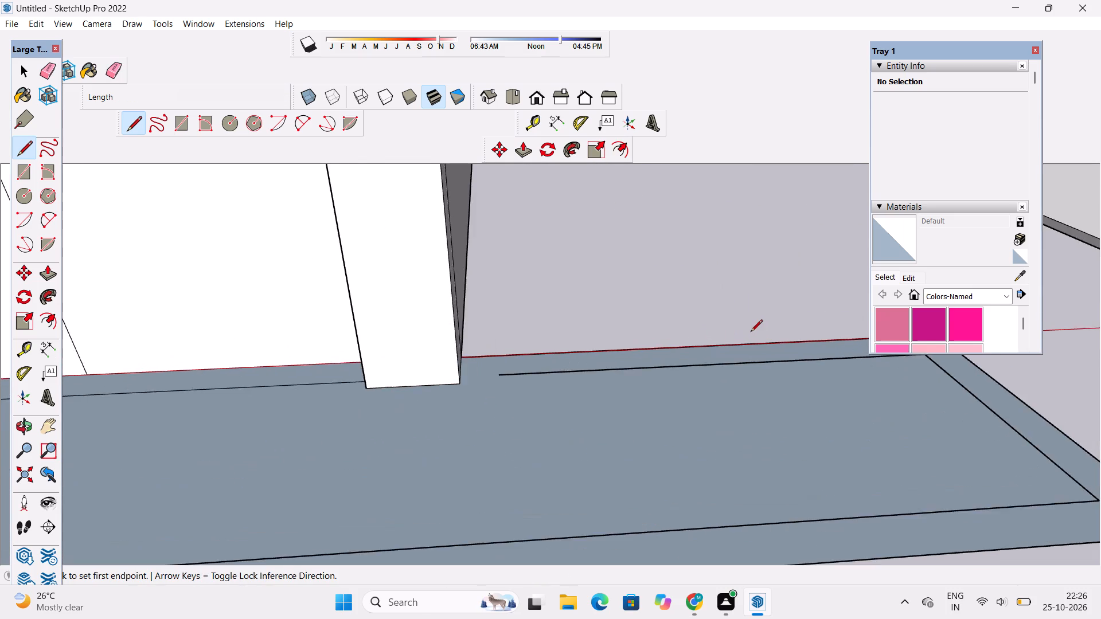
scroll(751, 332, "up", 4)
left_click(409, 389)
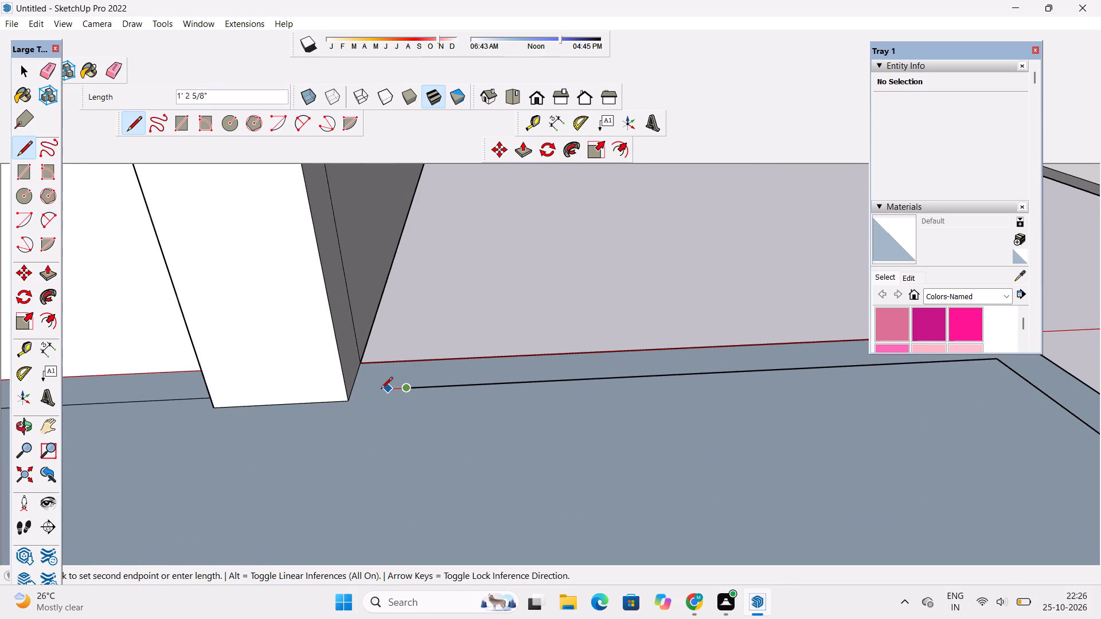
left_click(352, 387)
scroll(415, 348, "down", 13)
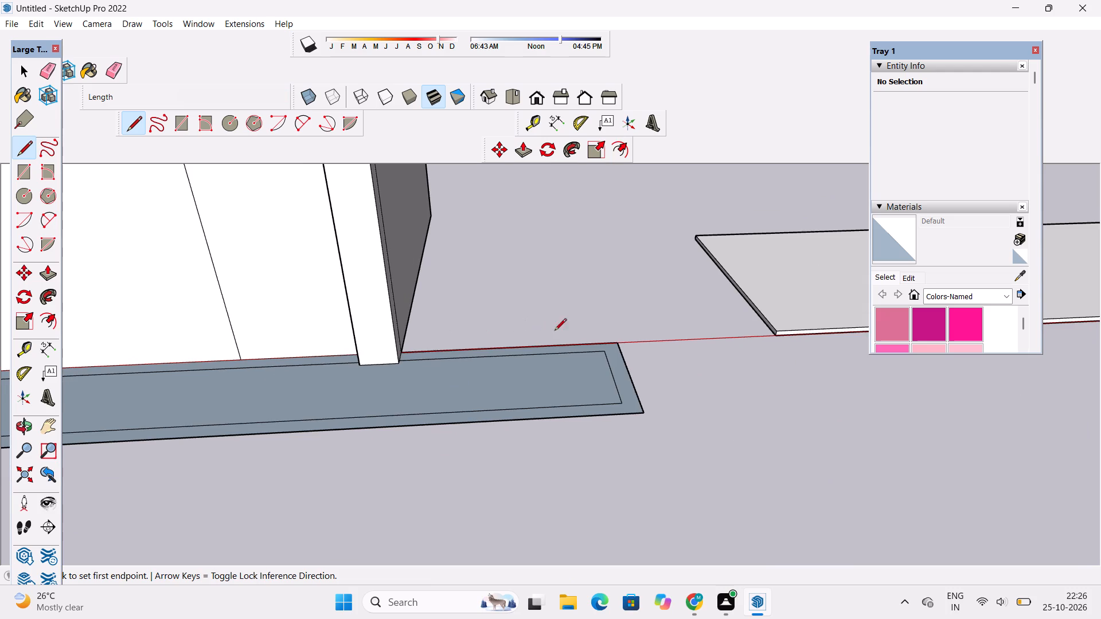
scroll(587, 327, "down", 5)
key("space")
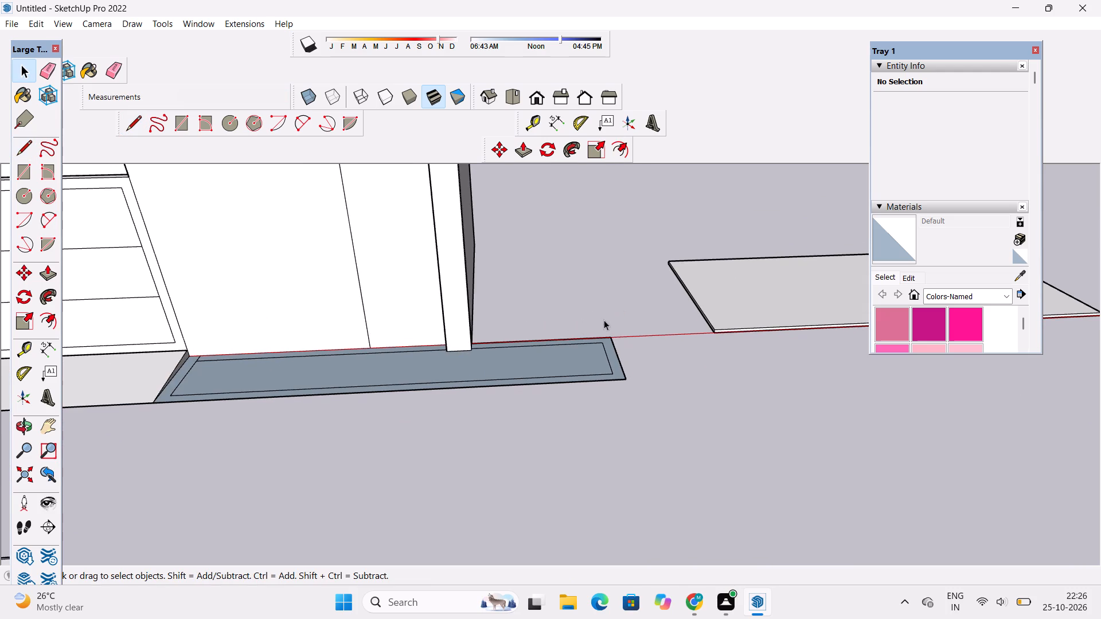
Push/Pull the ground strip's border face up by 2.10'.
key("p")
scroll(526, 342, "up", 5)
scroll(587, 341, "up", 3)
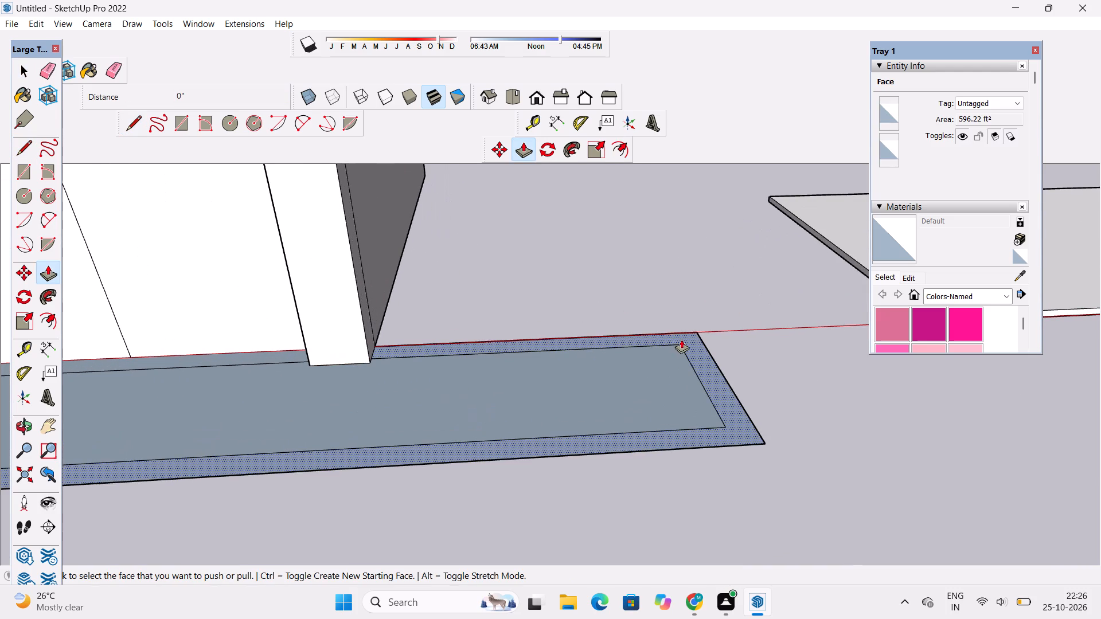
left_click(681, 339)
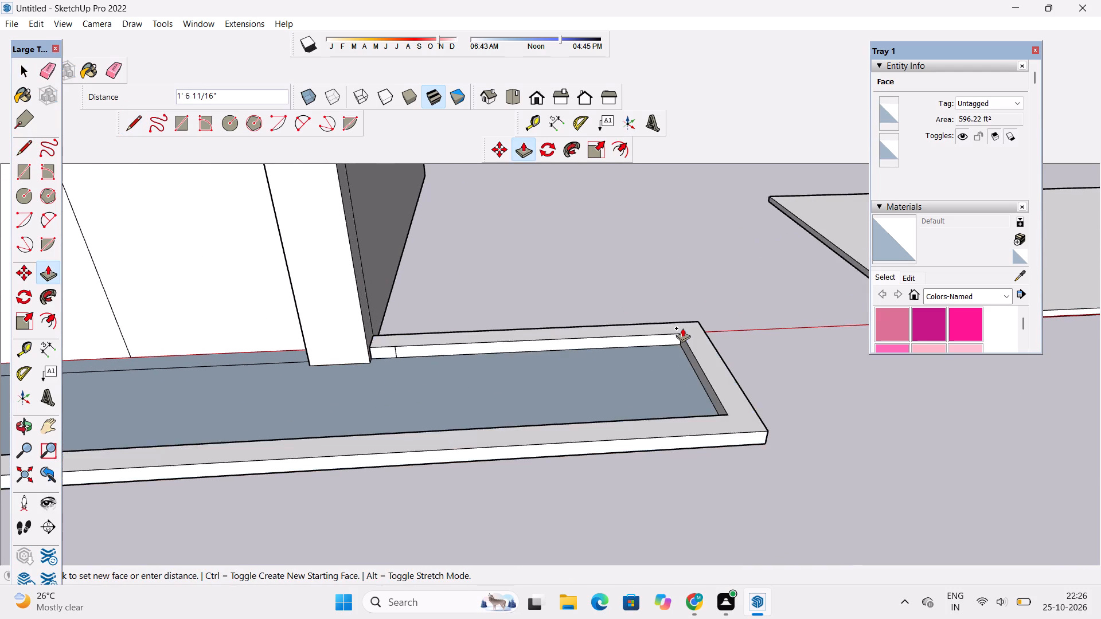
scroll(682, 328, "down", 7)
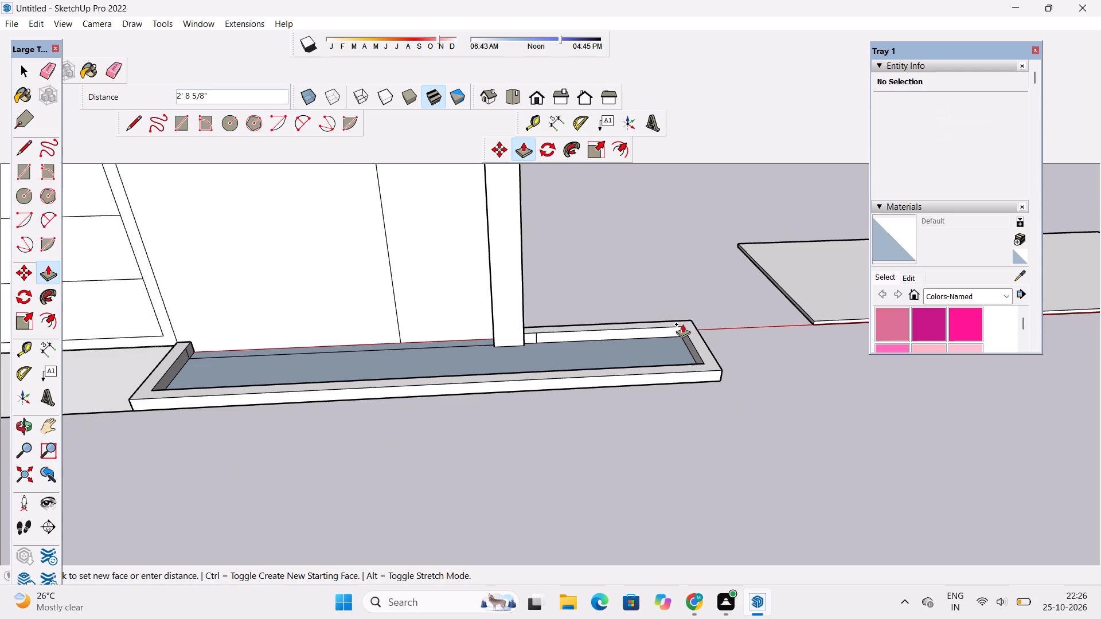
scroll(682, 324, "down", 5)
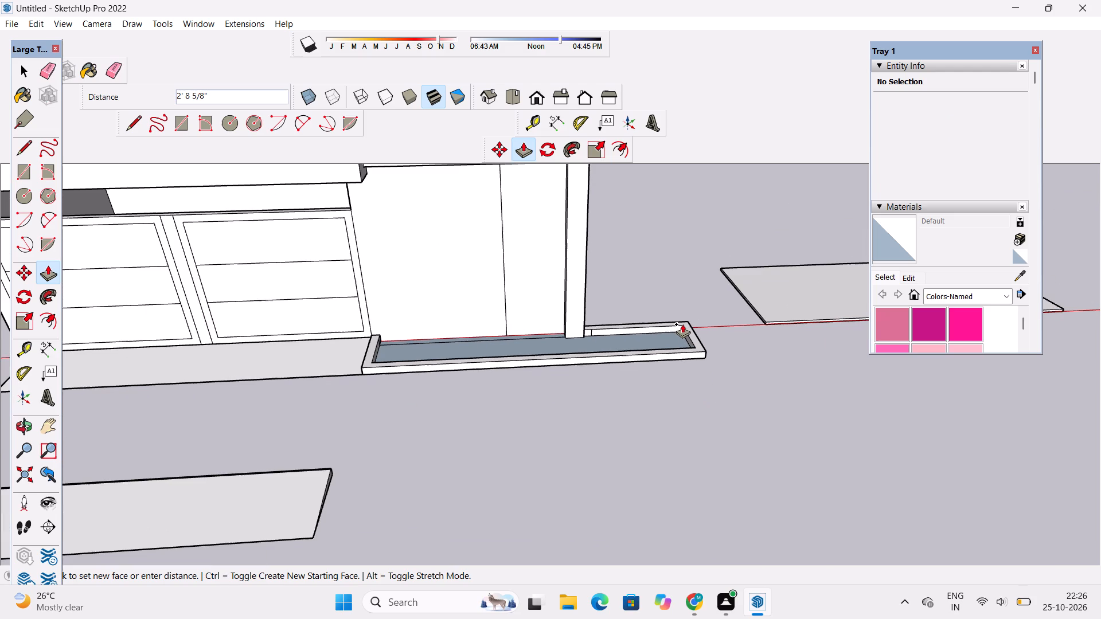
type("2.10'")
key("Return")
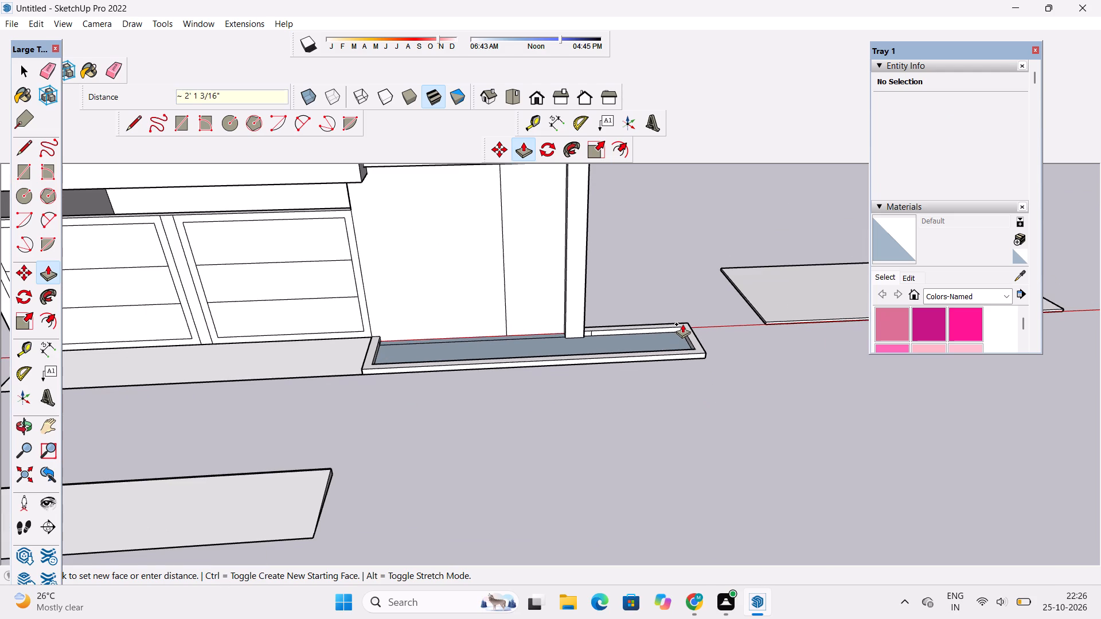
type("b")
key("space")
Erase the leftover vertical edges on the raised border's inner faces and the inset line across the floor along the wall.
key("o")
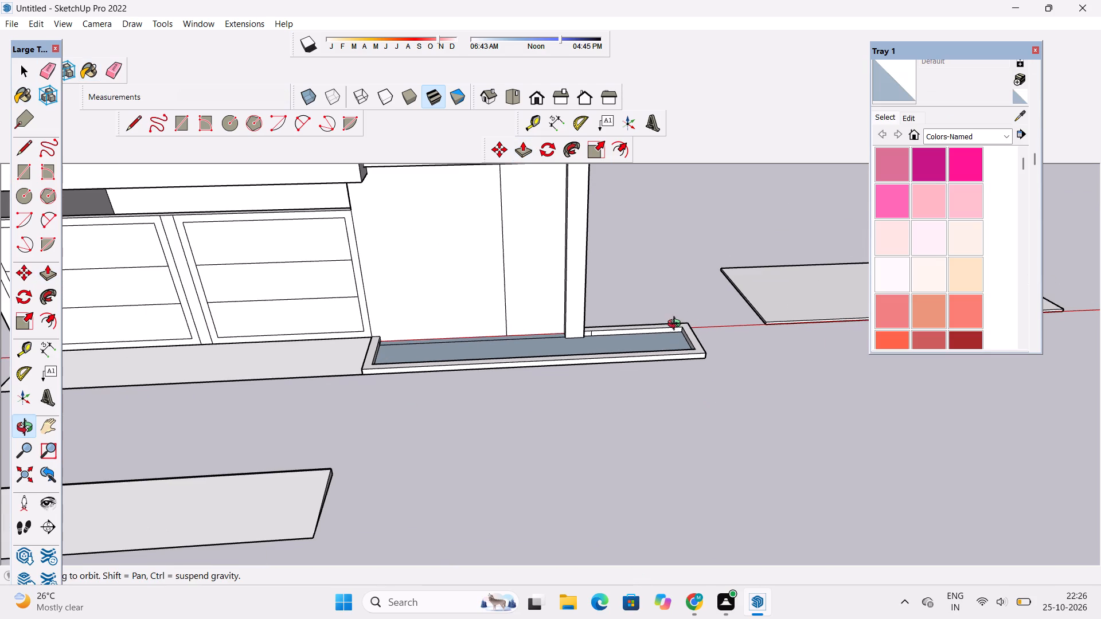
scroll(604, 356, "up", 5)
left_click_drag(620, 347, 580, 350, "shift")
scroll(579, 351, "up", 4)
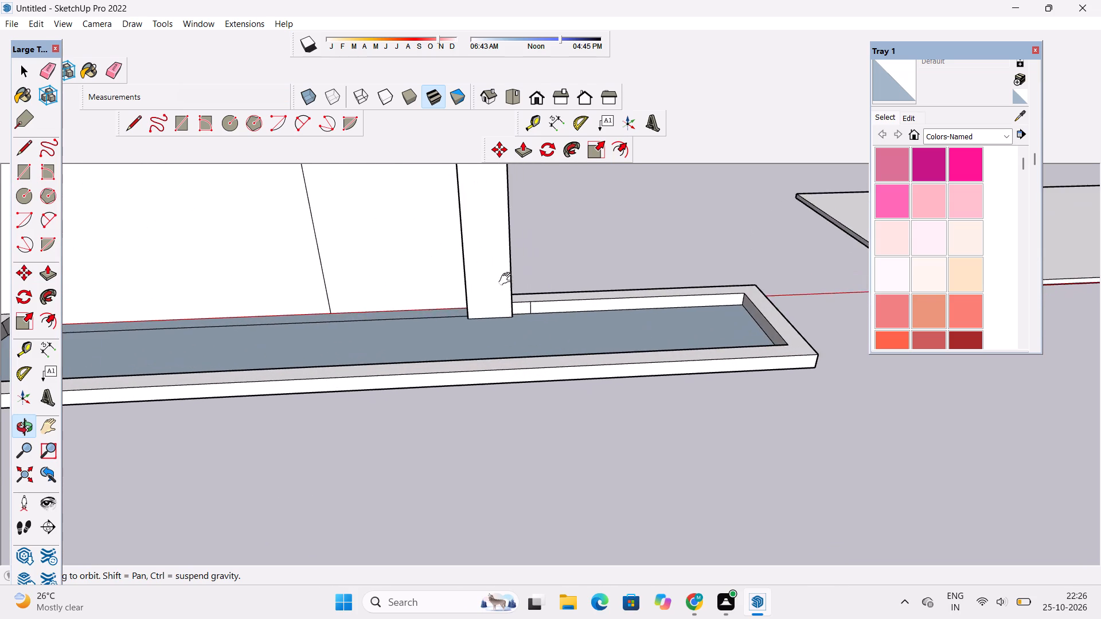
left_click_drag(510, 279, 548, 338, "shift")
scroll(575, 371, "down", 3)
left_click_drag(572, 372, 599, 385, "shift")
scroll(600, 385, "up", 8)
key("e")
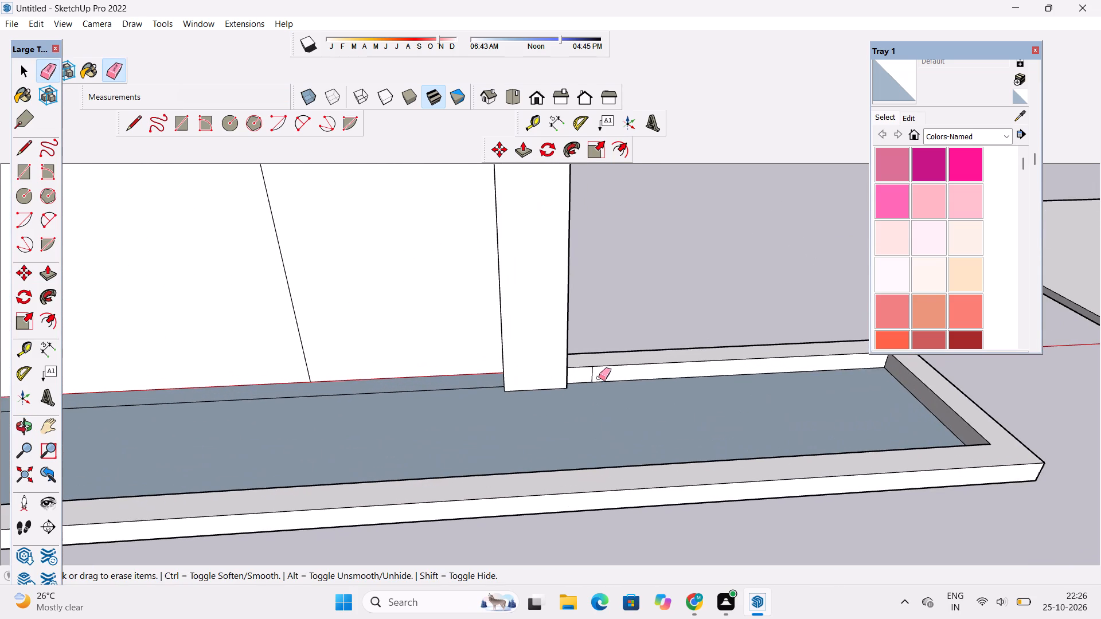
left_click(583, 371)
left_click(587, 371)
scroll(623, 322, "down", 8)
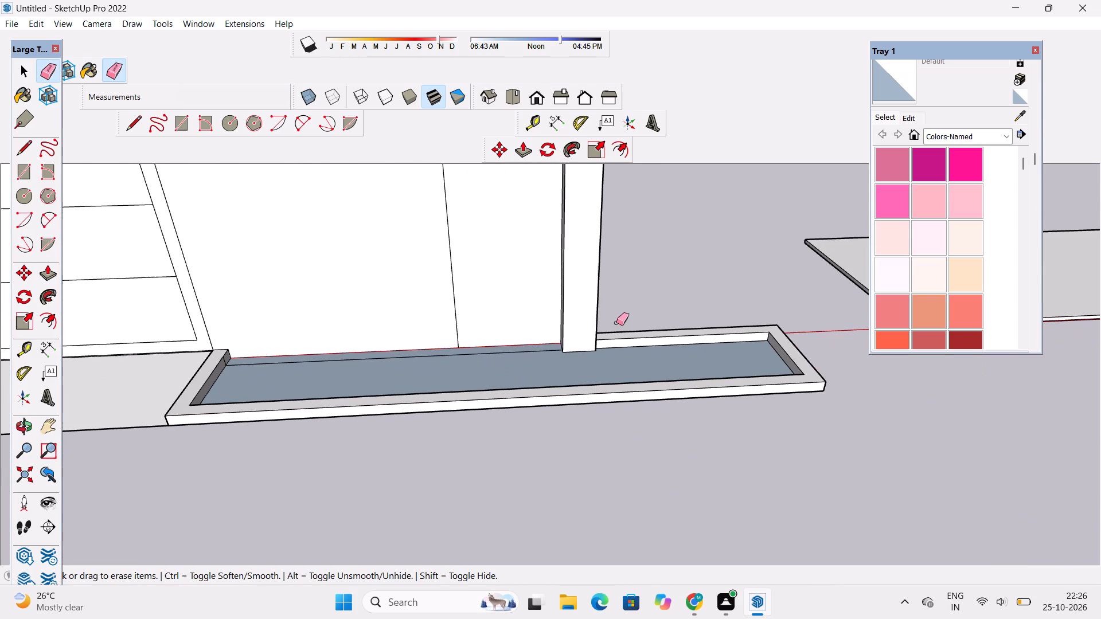
scroll(231, 370, "up", 10)
left_click(221, 347)
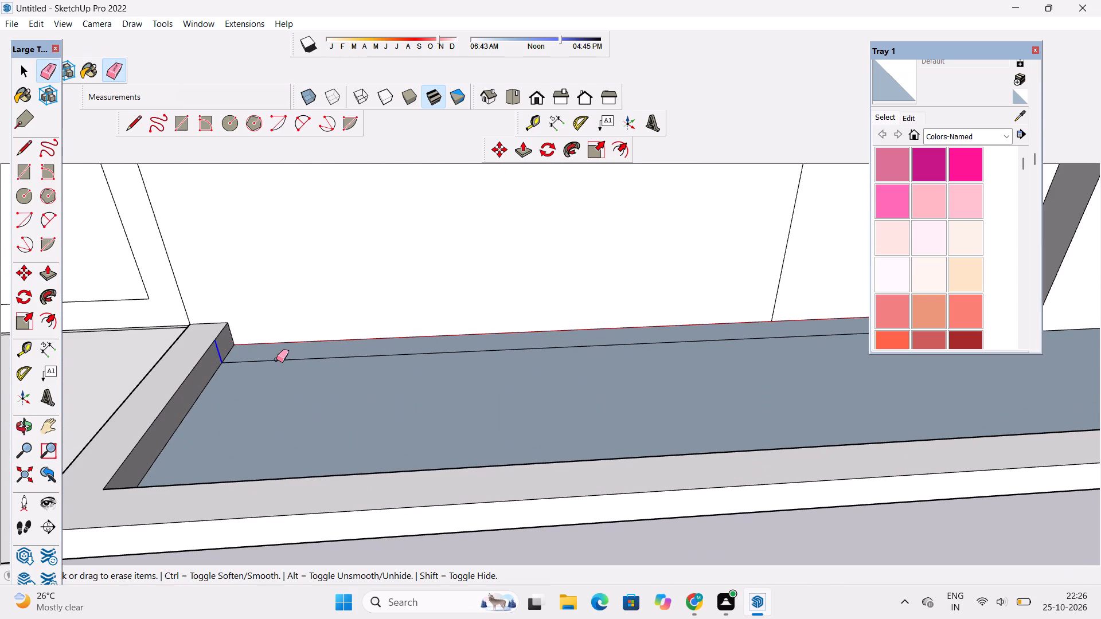
left_click_drag(277, 360, 279, 365)
scroll(281, 363, "down", 6)
left_click(631, 342)
scroll(530, 359, "down", 8)
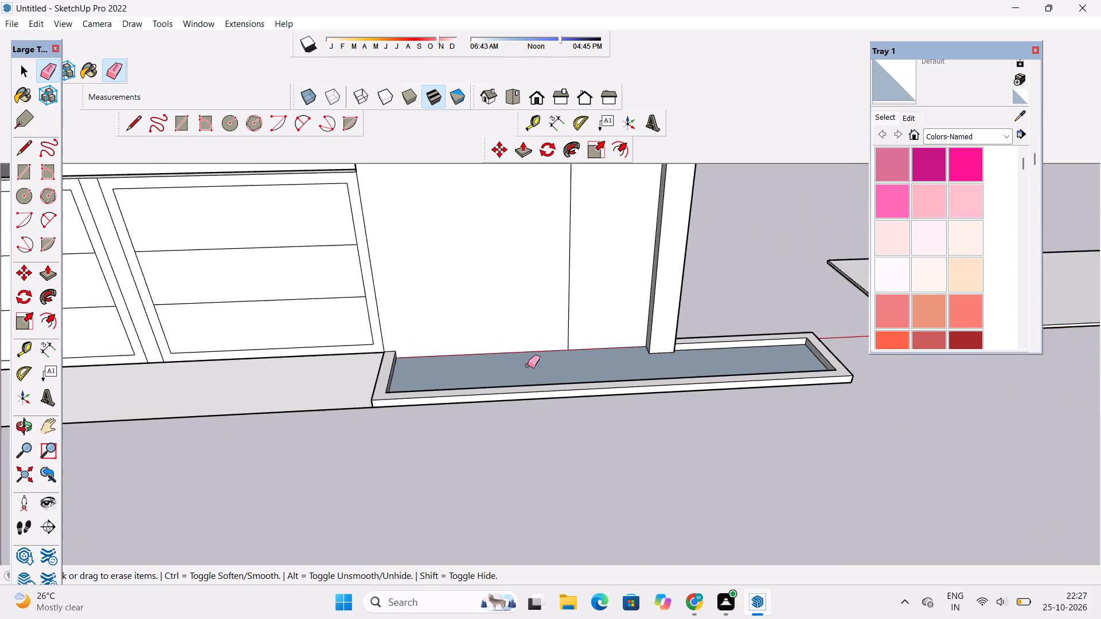
Examine the raised border and the ground strip from underneath.
scroll(528, 365, "down", 8)
key("o")
left_click_drag(533, 407, 550, 172)
scroll(604, 392, "up", 5)
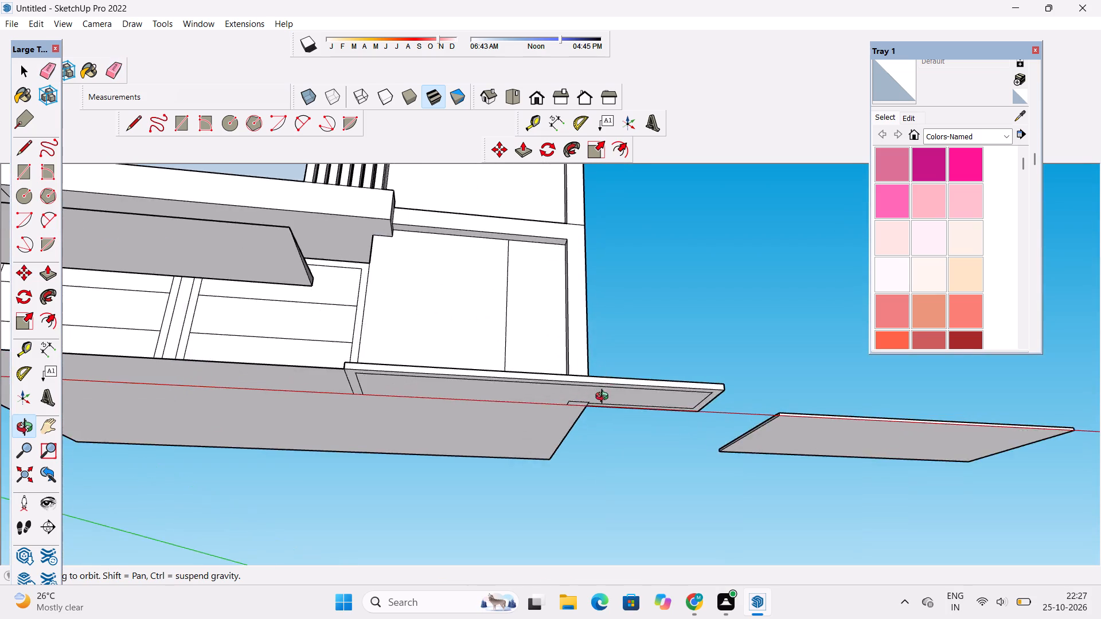
scroll(604, 398, "up", 4)
left_click_drag(616, 428, 546, 455)
scroll(536, 389, "down", 7)
left_click_drag(536, 401, 547, 542)
Push/Pull the strip's inner floor face inside the border up by 1'.
scroll(425, 487, "up", 3)
left_click_drag(425, 483, 498, 584, "shift")
scroll(500, 481, "up", 2)
left_click_drag(499, 477, 495, 485, "shift")
key("p")
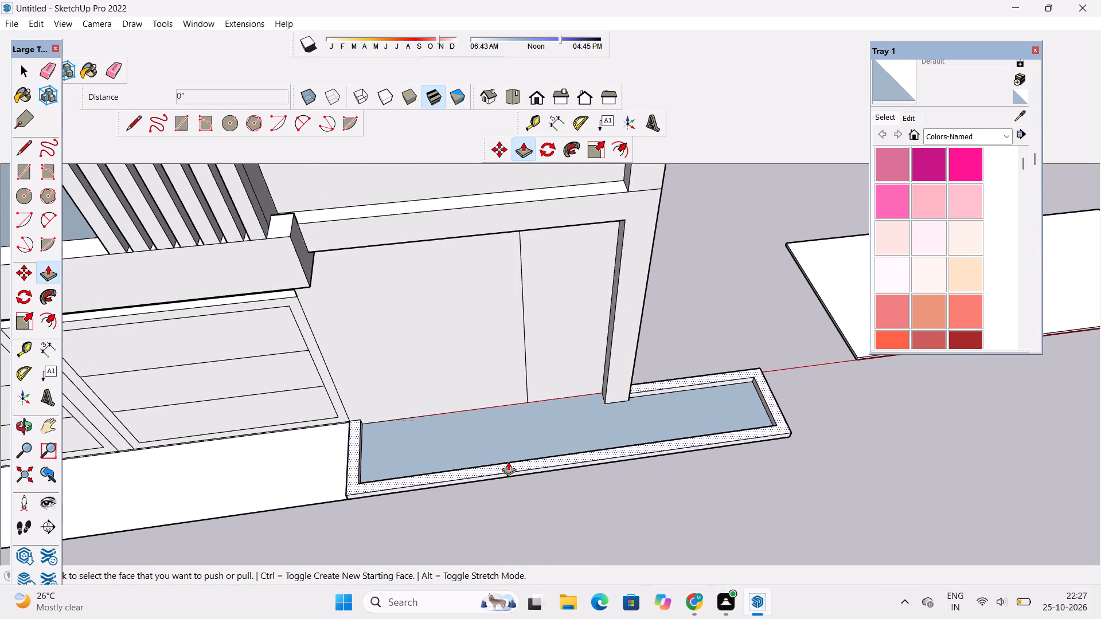
scroll(508, 460, "up", 4)
left_click(510, 452)
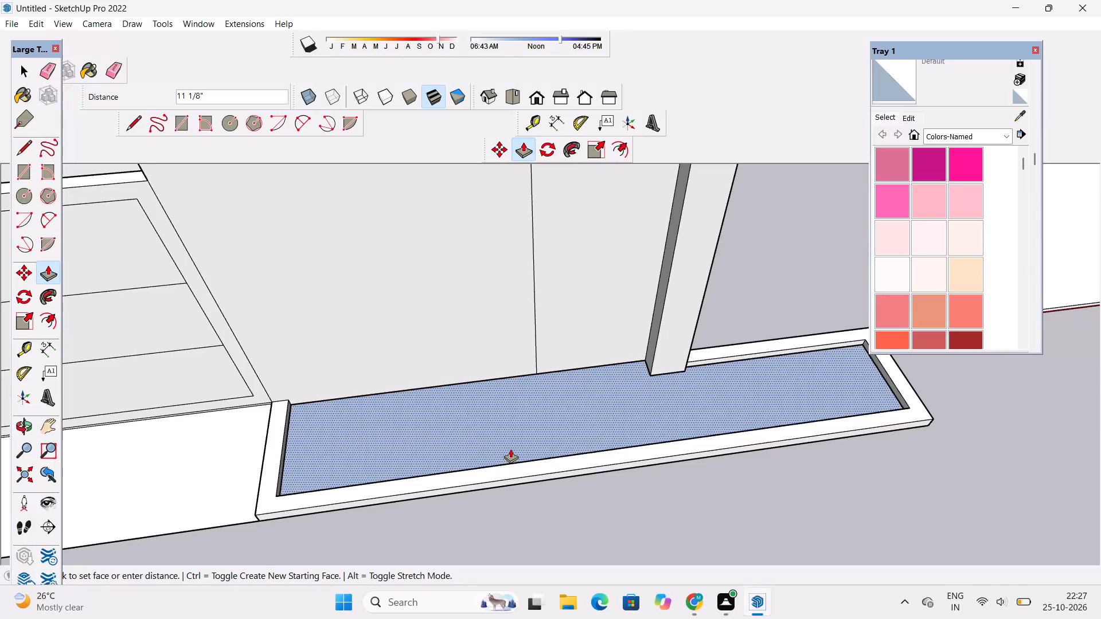
type("1'")
key("Return")
Erase the leftover short edges around the pillar's footprint on the underside of the bordered ground strip.
key("o")
left_click_drag(543, 481, 529, 432)
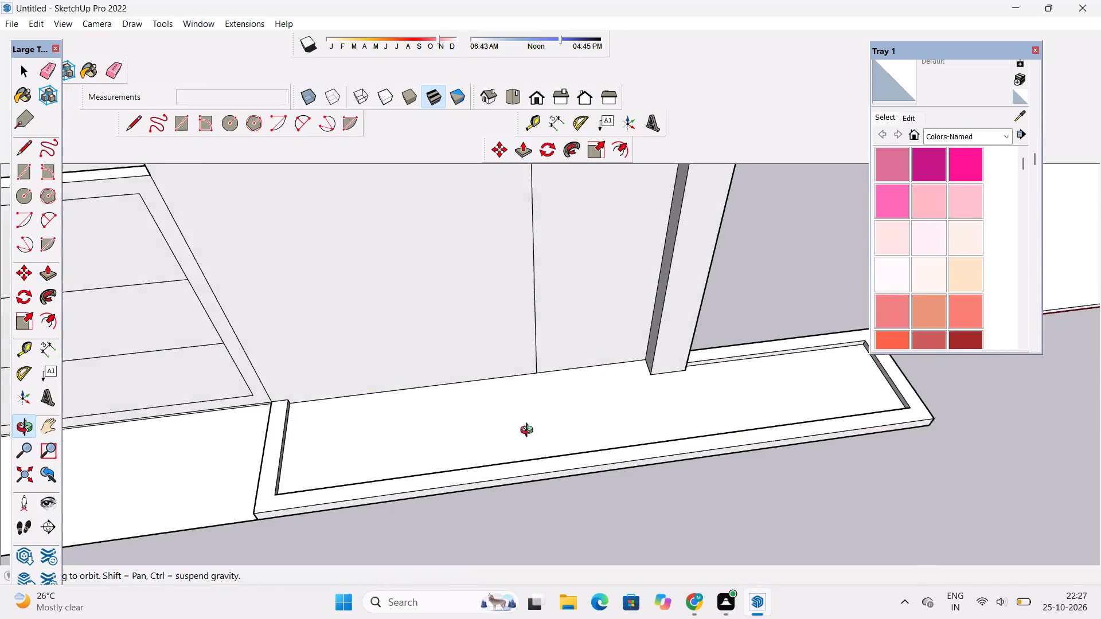
left_click_drag(529, 432, 489, 267)
scroll(495, 296, "down", 6)
left_click_drag(541, 361, 515, 364, "shift")
left_click_drag(515, 366, 517, 240)
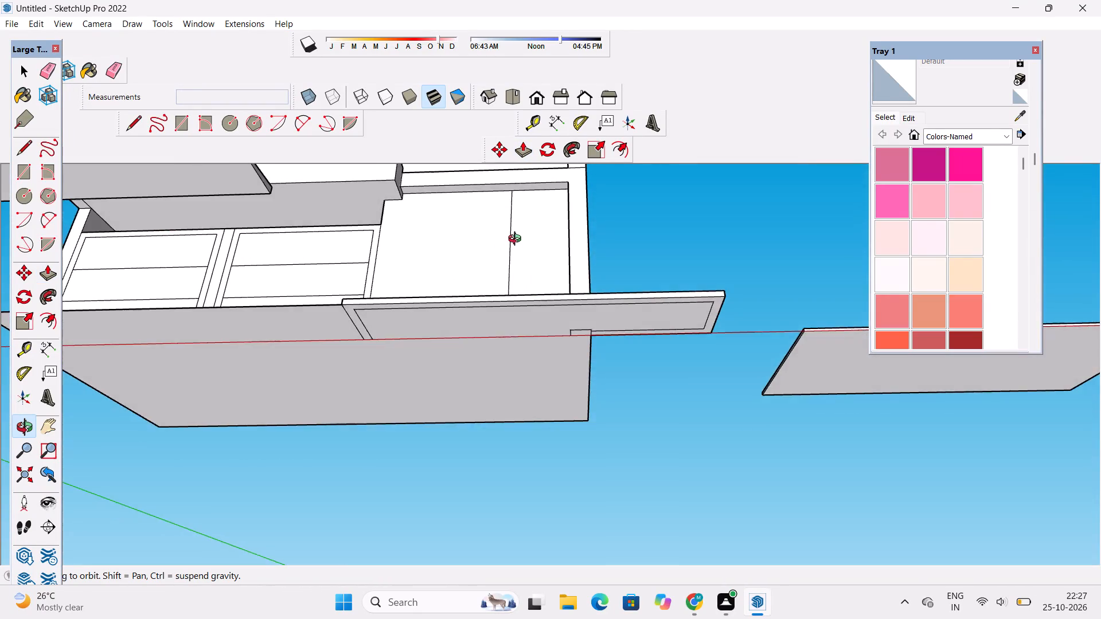
scroll(548, 303, "up", 5)
scroll(557, 304, "down", 6)
scroll(635, 320, "up", 5)
left_click(637, 332, "shift")
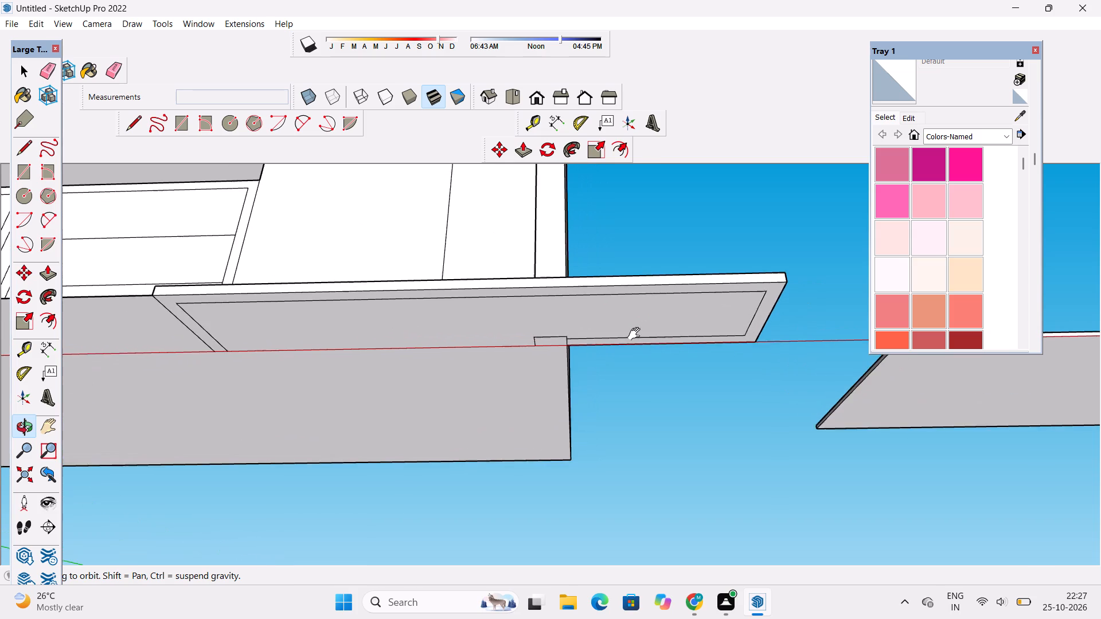
scroll(544, 359, "up", 3)
key("e")
left_click_drag(559, 330, 559, 338)
left_click_drag(538, 334, 528, 340)
scroll(564, 332, "up", 3)
left_click_drag(575, 326, 575, 328)
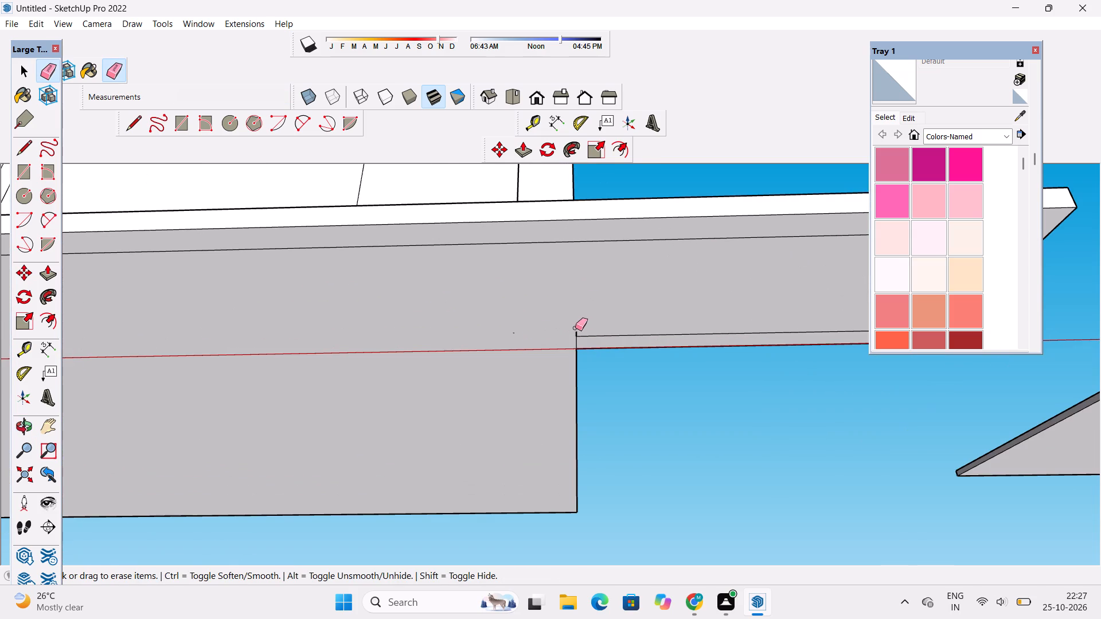
left_click_drag(575, 328, 575, 334)
left_click_drag(516, 333, 516, 343)
left_click(517, 332)
left_click(516, 331)
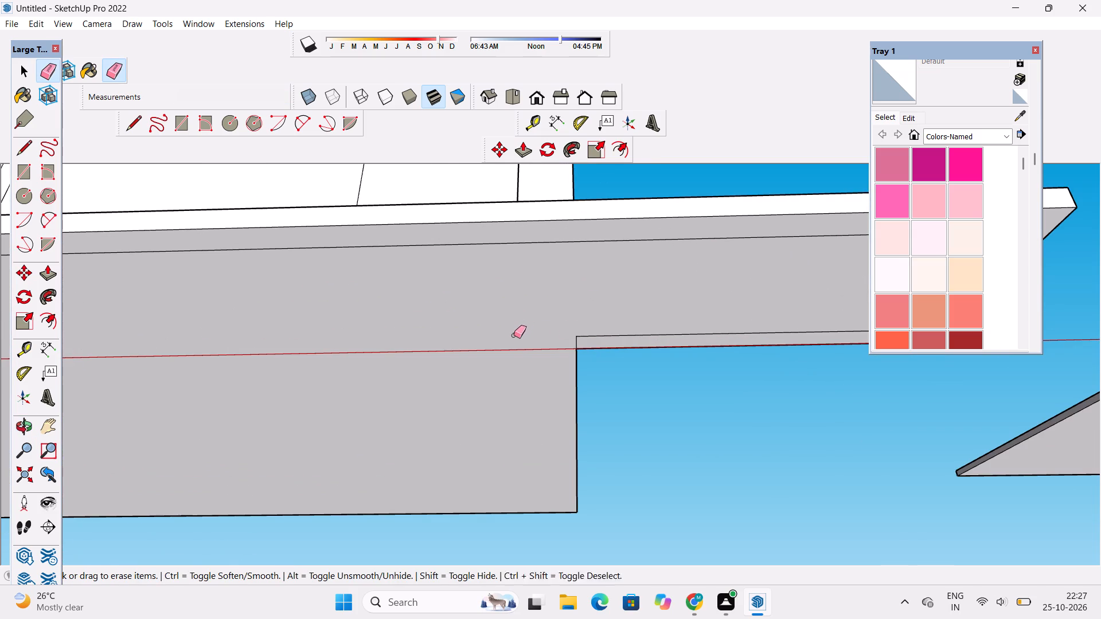
left_click(514, 335)
Examine the bordered strip, entrance ramp and loose ground slabs around the building from above and from low angles.
scroll(532, 328, "down", 8)
key("o")
left_click_drag(542, 297, 572, 500)
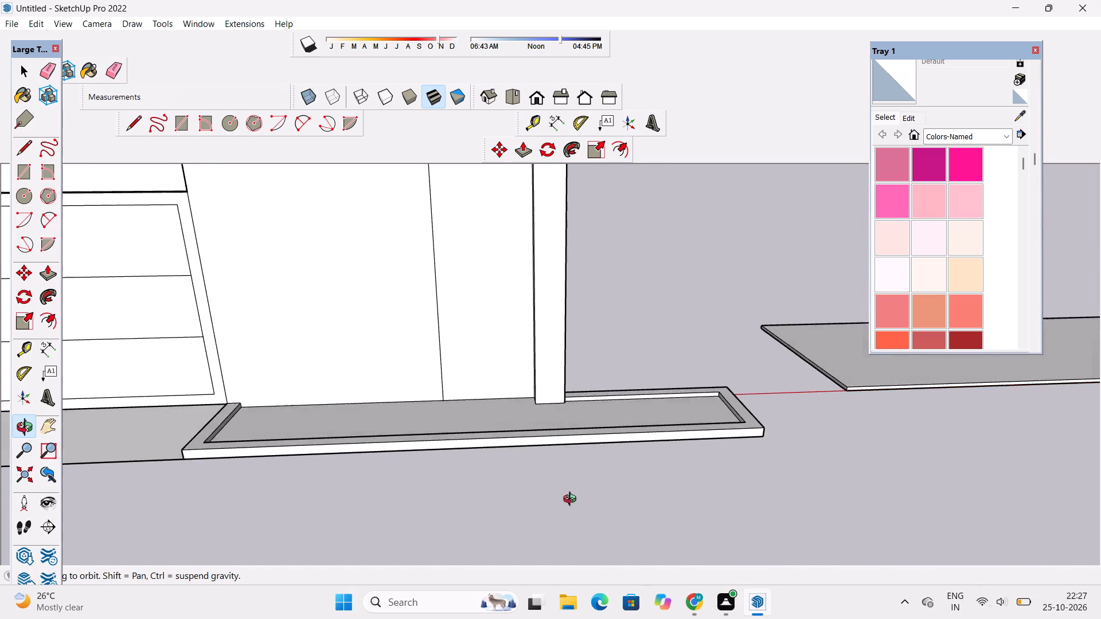
left_click_drag(572, 500, 572, 493)
scroll(534, 386, "down", 4)
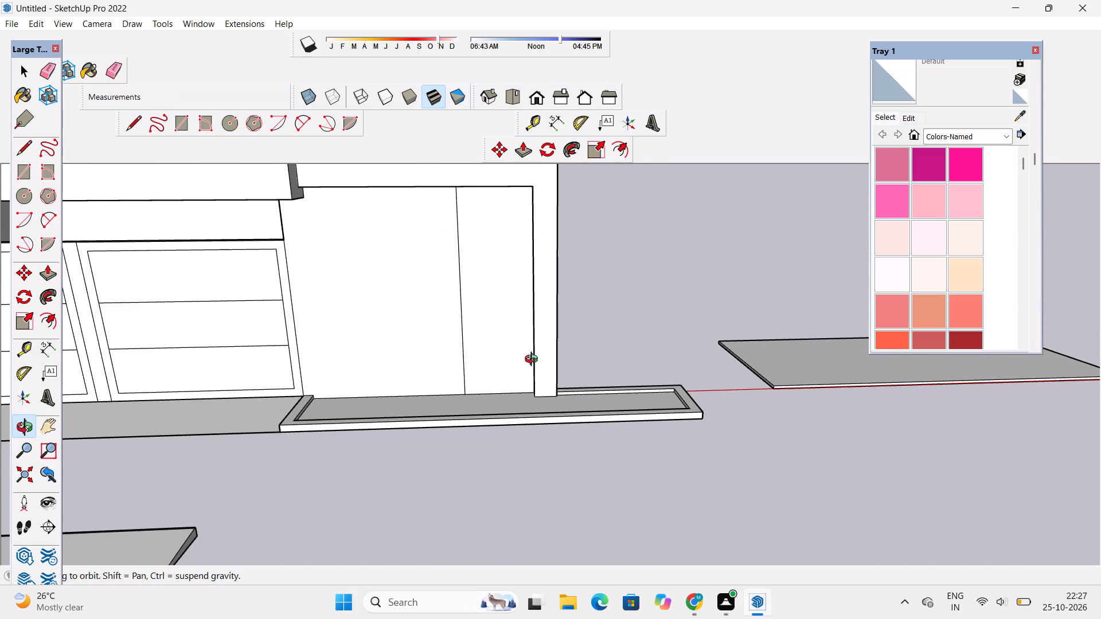
scroll(879, 386, "down", 1)
scroll(802, 390, "down", 8)
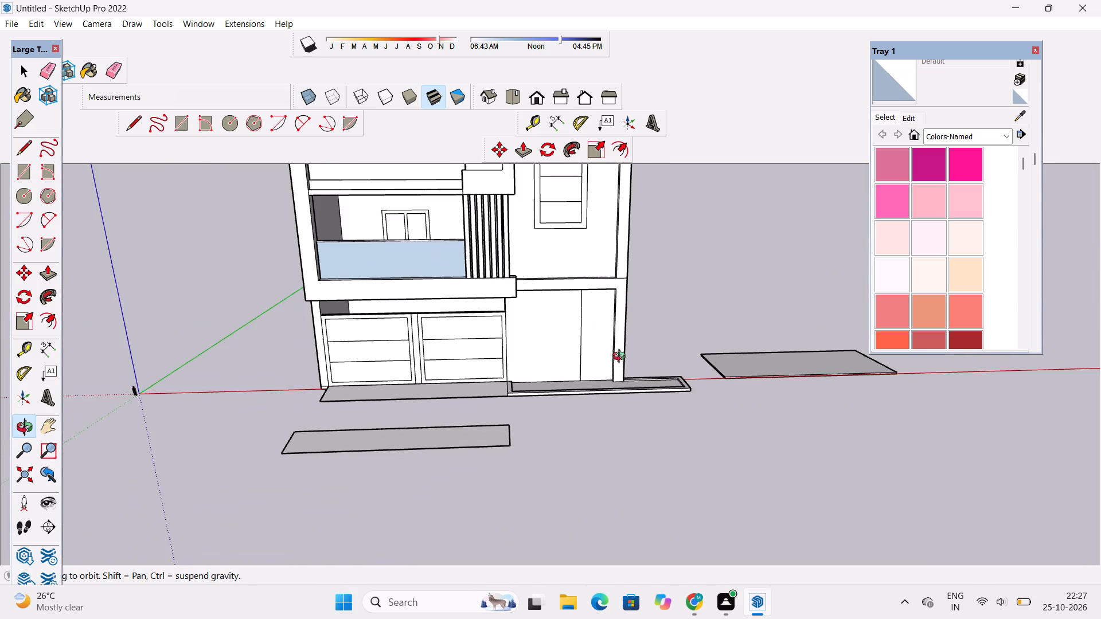
left_click_drag(595, 369, 661, 401, "shift")
scroll(673, 414, "up", 3)
left_click_drag(679, 414, 563, 390, "shift")
left_click_drag(563, 389, 537, 515)
scroll(575, 409, "up", 8)
left_click_drag(697, 335, 636, 381, "shift")
left_click_drag(698, 408, 432, 263)
scroll(577, 312, "down", 4)
left_click_drag(585, 422, 962, 343)
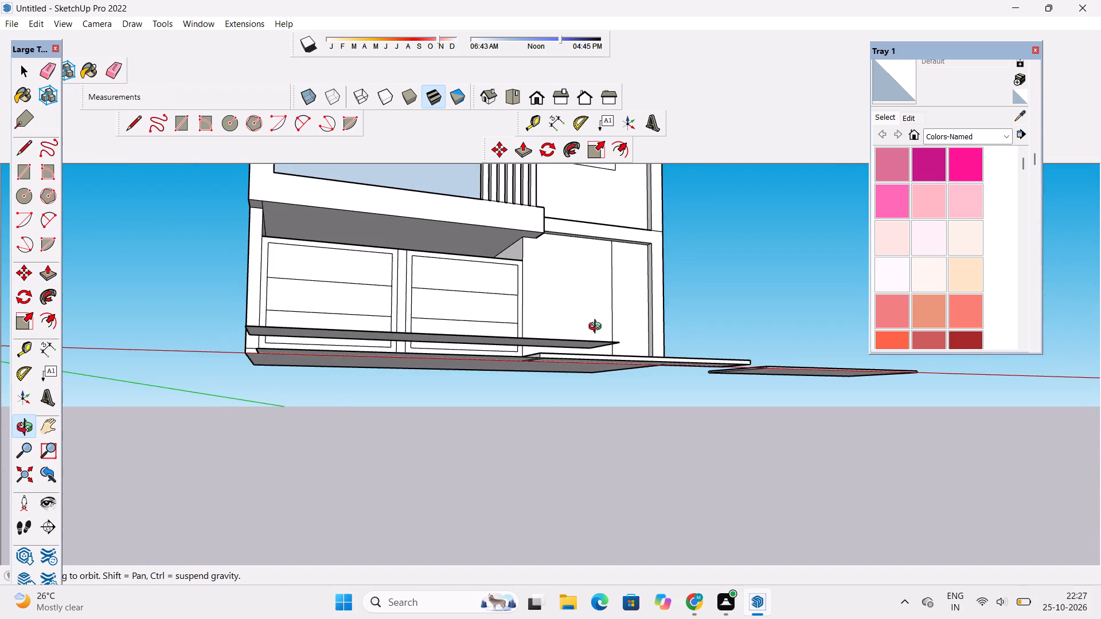
left_click_drag(430, 322, 400, 442)
scroll(446, 390, "down", 4)
left_click_drag(441, 448, 430, 405, "shift")
left_click_drag(436, 402, 369, 418)
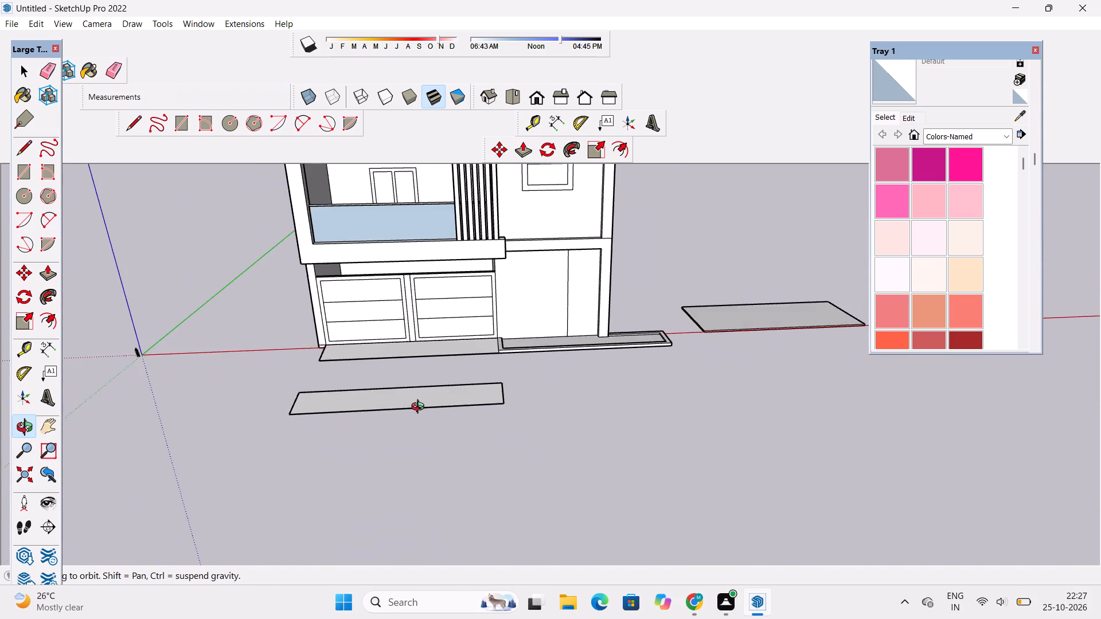
scroll(420, 408, "up", 2)
left_click_drag(431, 402, 313, 391)
left_click_drag(313, 390, 364, 402, "shift")
scroll(388, 393, "down", 4)
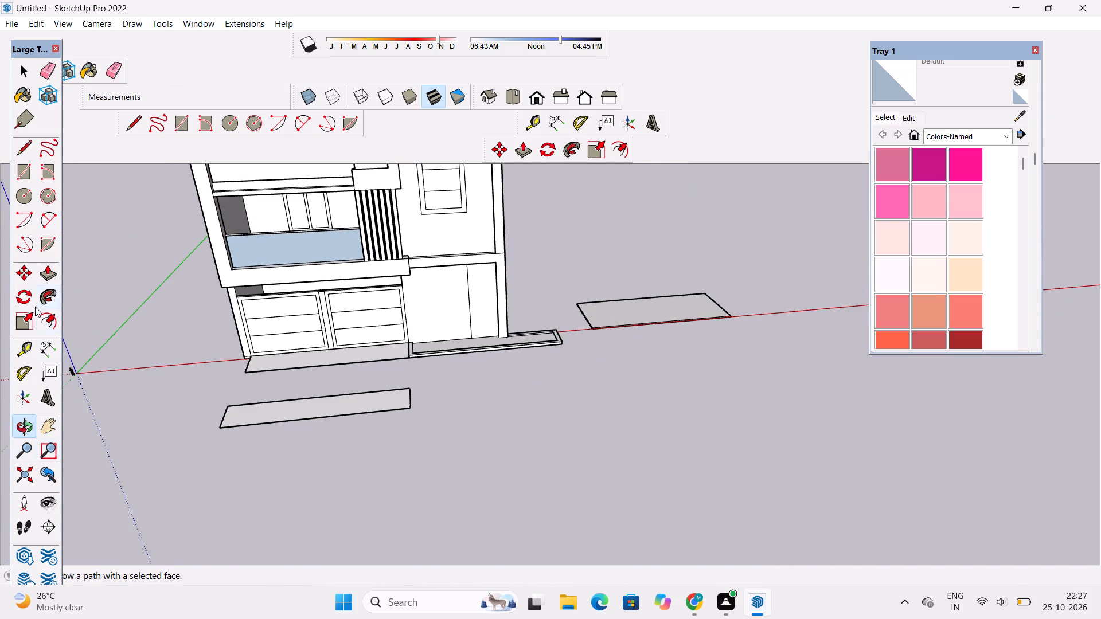
Move the loose slab in front of the building sideways, past the other loose slab beside it.
left_click(26, 274)
scroll(80, 303, "down", 3)
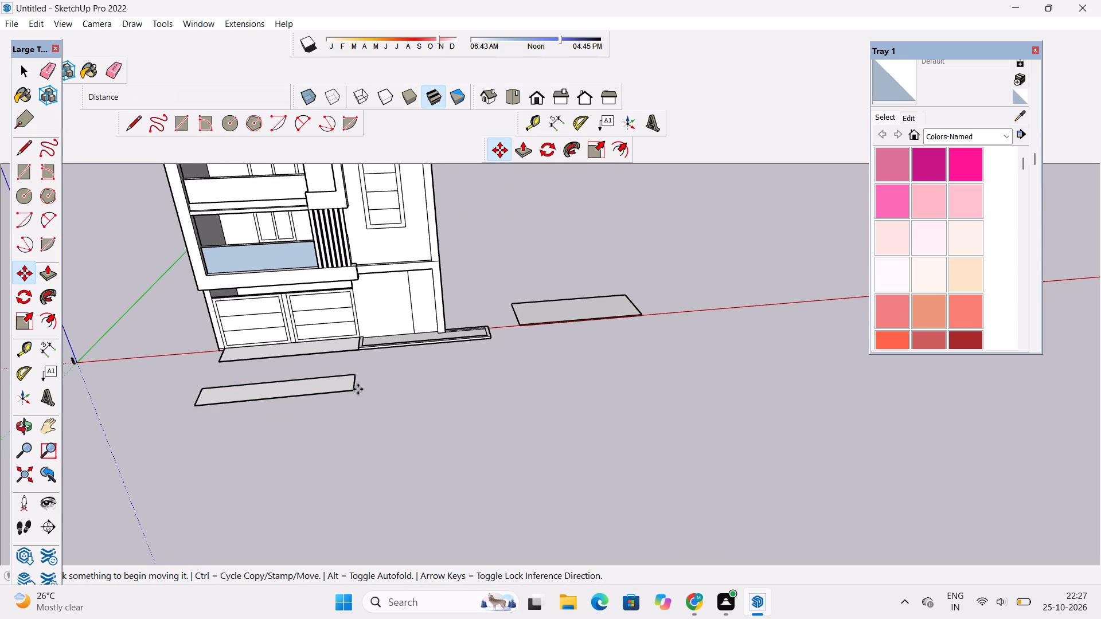
left_click(353, 389)
scroll(147, 376, "down", 5)
scroll(568, 318, "up", 4)
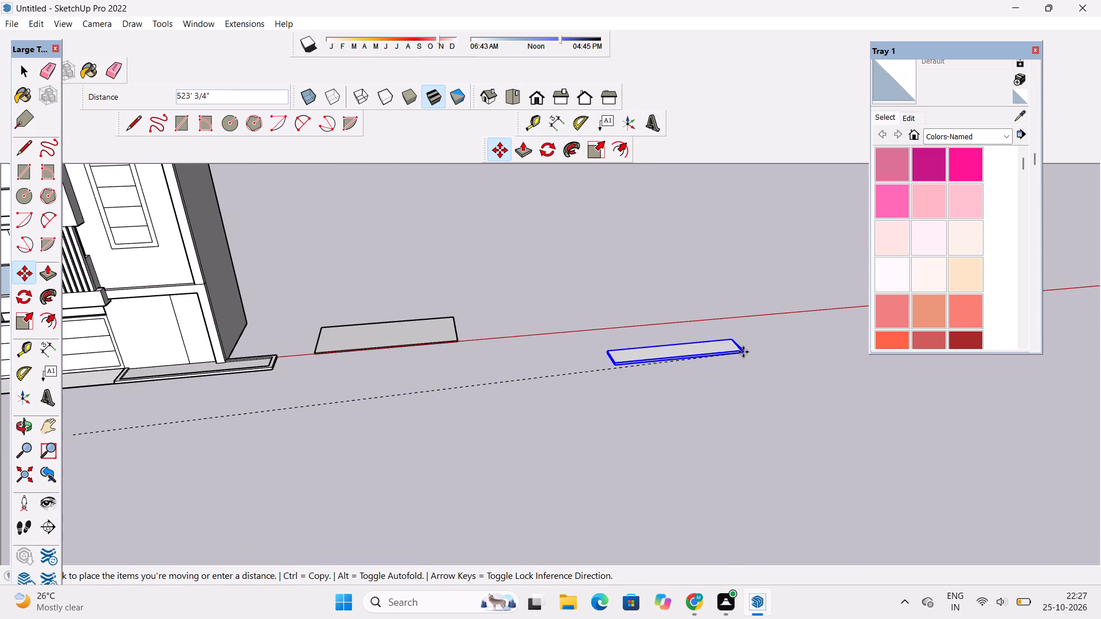
left_click(748, 363)
Move that same slab 120' back along the green axis, to just behind the red axis.
scroll(659, 357, "up", 9)
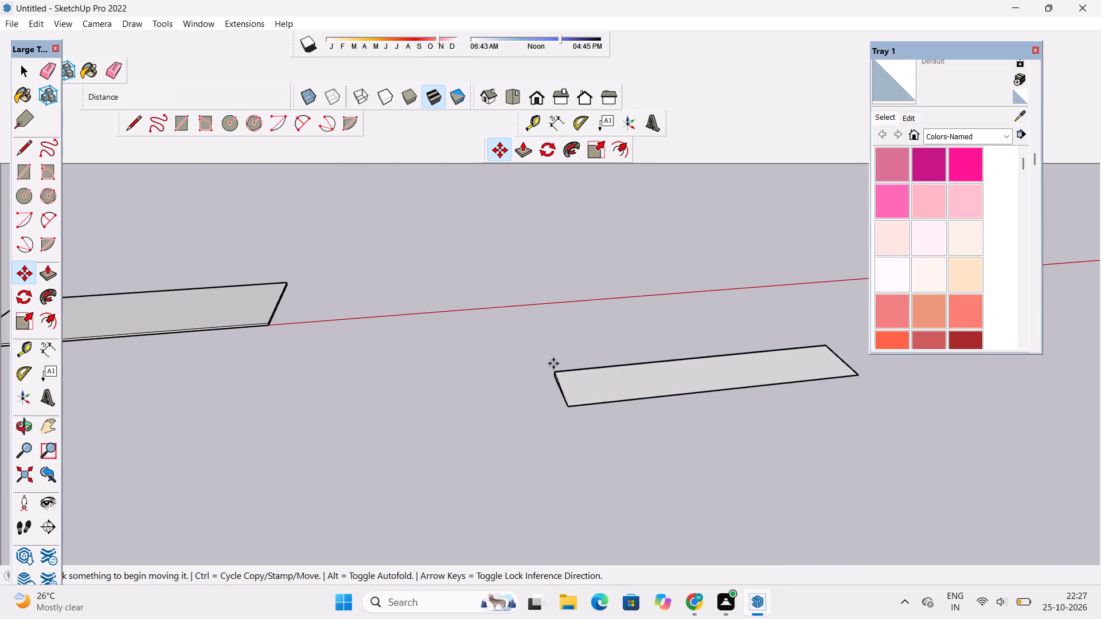
left_click(556, 374)
scroll(547, 344, "down", 4)
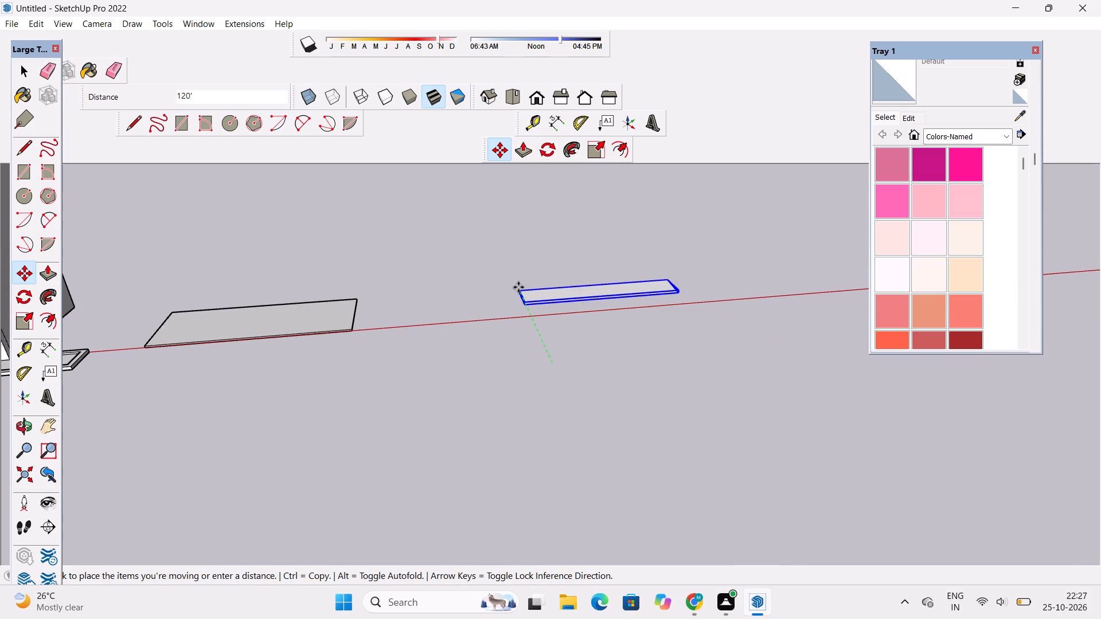
left_click(518, 287)
scroll(520, 313, "down", 10)
scroll(669, 295, "down", 4)
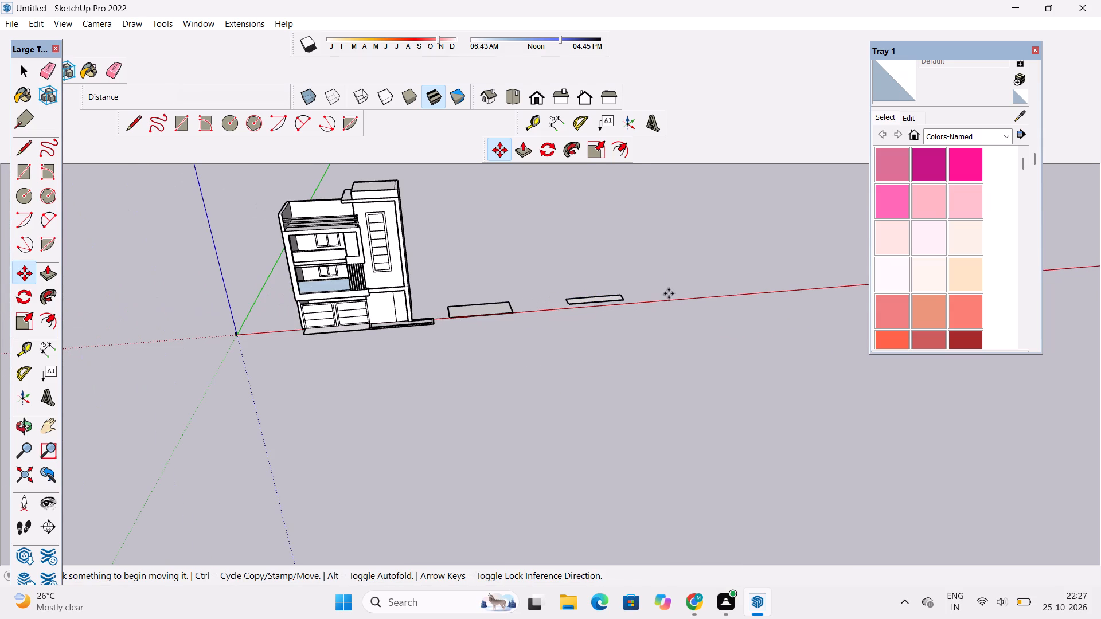
Erase the leftover horizontal base lines on the garage-side wall and the adjoining front pier.
key("space")
type("o")
left_click_drag(278, 381, 395, 444, "shift")
scroll(449, 399, "up", 5)
left_click_drag(451, 354, 449, 398, "shift")
left_click_drag(417, 416, 479, 304)
scroll(470, 410, "up", 3)
left_click_drag(458, 413, 506, 373, "shift")
scroll(479, 393, "up", 4)
left_click_drag(477, 395, 503, 385, "shift")
left_click_drag(505, 386, 486, 433, "shift")
scroll(296, 422, "up", 4)
left_click_drag(307, 418, 365, 418)
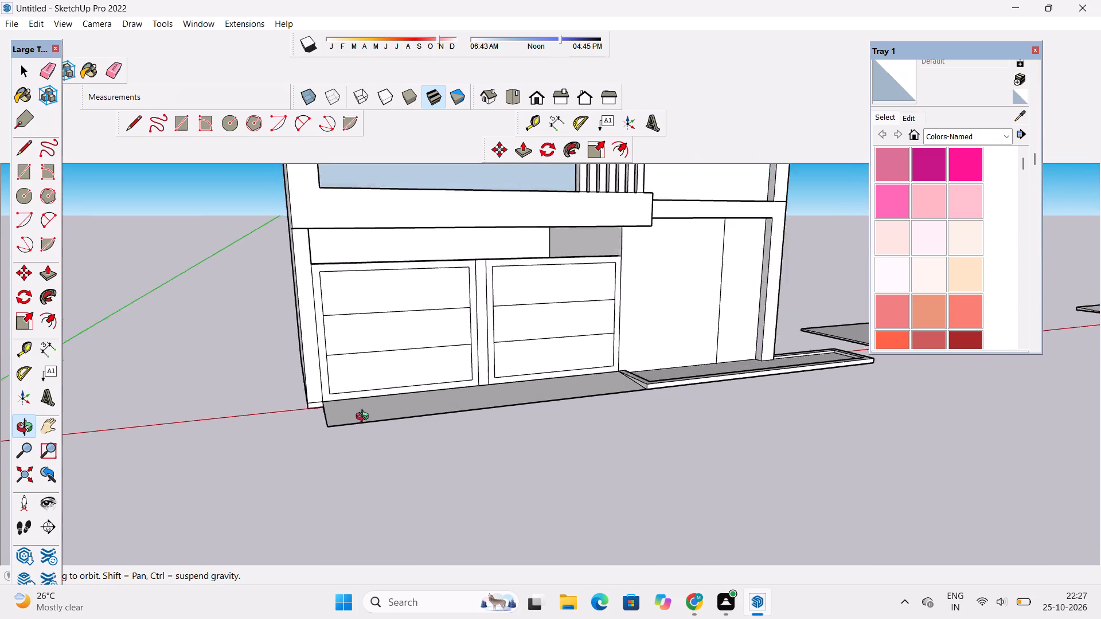
left_click_drag(365, 418, 420, 418)
scroll(401, 418, "down", 4)
left_click_drag(372, 434, 373, 450, "shift")
left_click_drag(368, 452, 378, 409)
scroll(360, 425, "up", 9)
left_click_drag(372, 414, 377, 422, "shift")
left_click(119, 62)
scroll(404, 403, "up", 2)
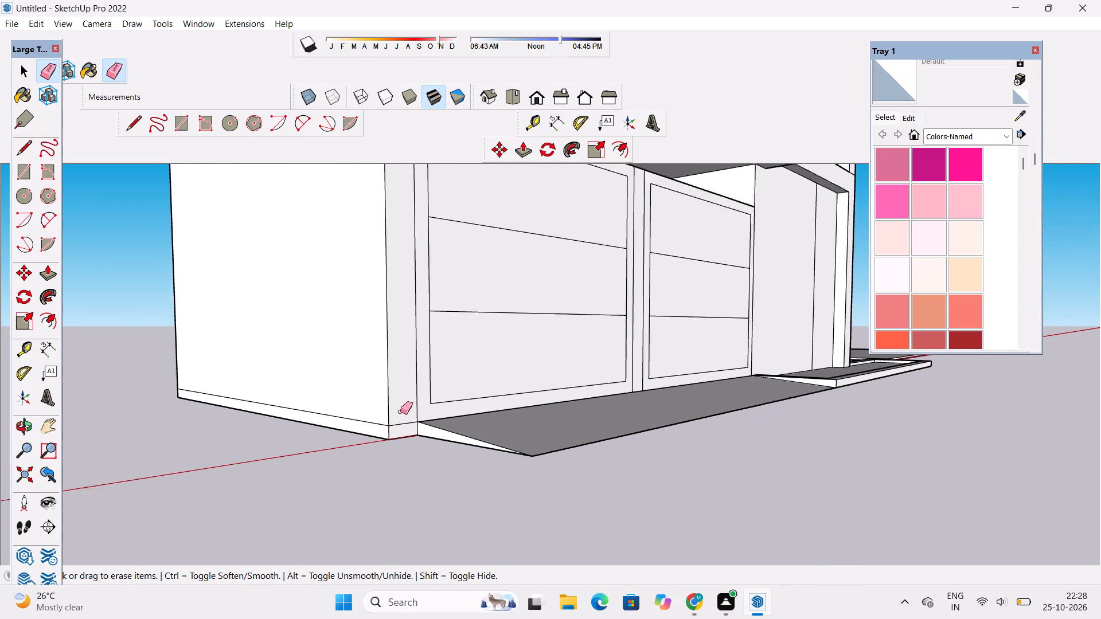
scroll(400, 412, "up", 2)
left_click_drag(373, 420, 378, 434)
left_click_drag(393, 424, 396, 431)
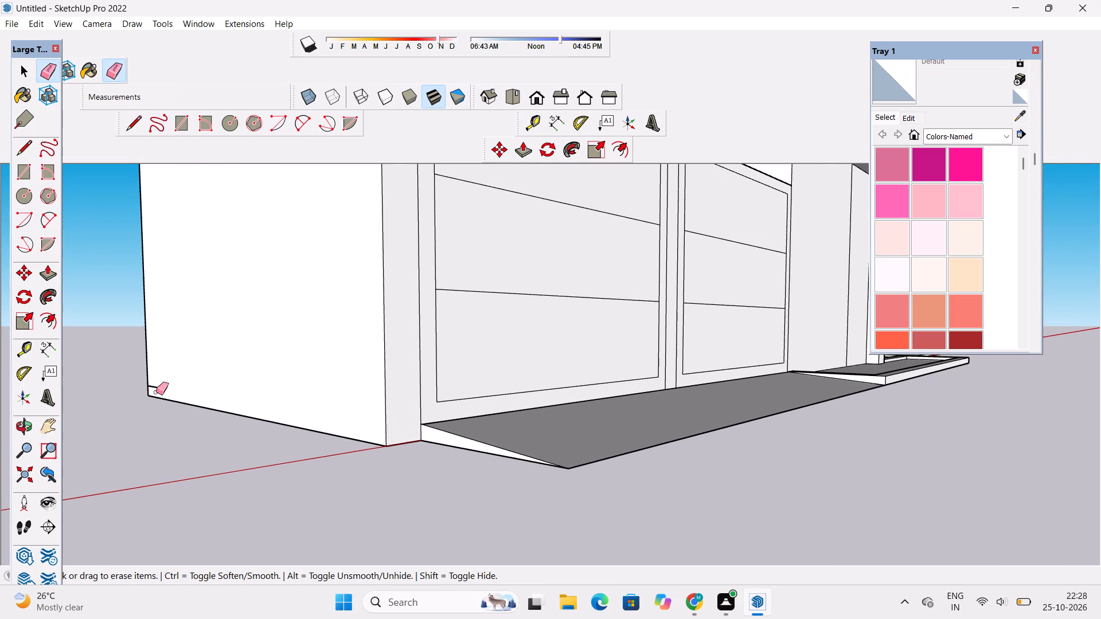
scroll(156, 392, "up", 6)
left_click_drag(159, 370, 157, 390)
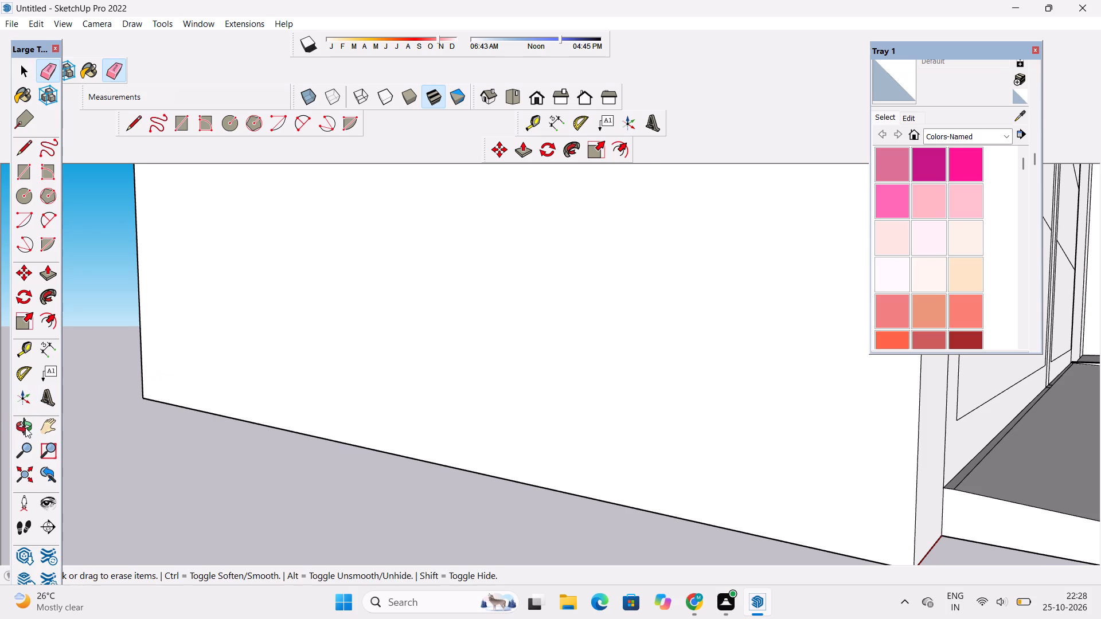
Erase the leftover horizontal base line along the bottom of the building's rear wall.
left_click(26, 427)
scroll(373, 336, "down", 6)
left_click_drag(222, 389, 710, 413)
scroll(681, 337, "down", 11)
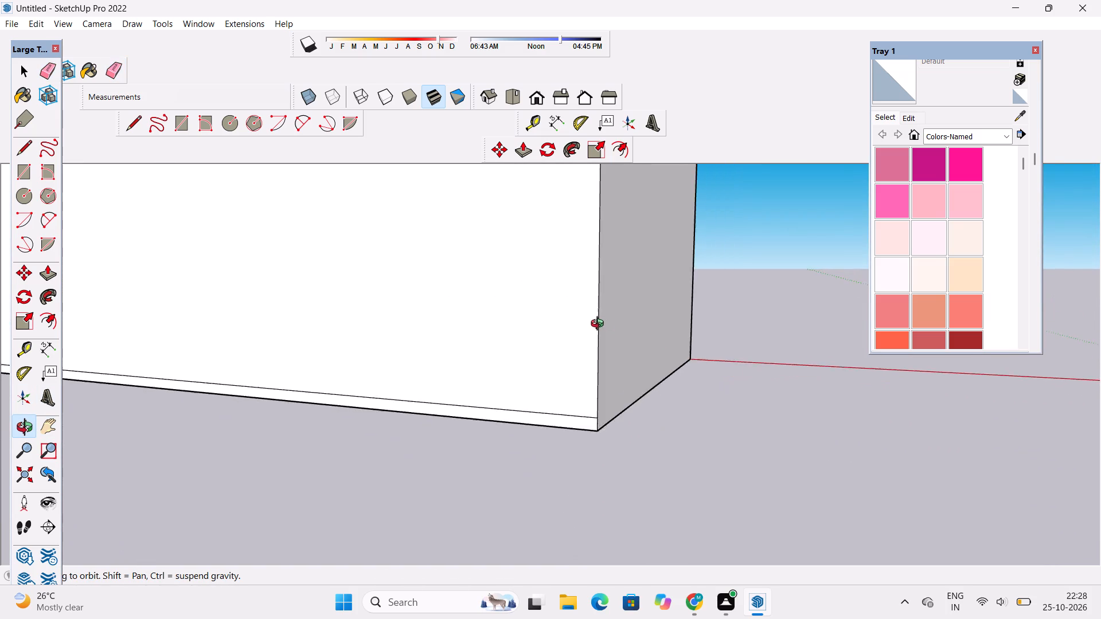
scroll(600, 325, "down", 4)
left_click_drag(558, 390, 565, 441, "shift")
scroll(466, 424, "down", 6, "shift")
left_click_drag(393, 426, 458, 456, "shift")
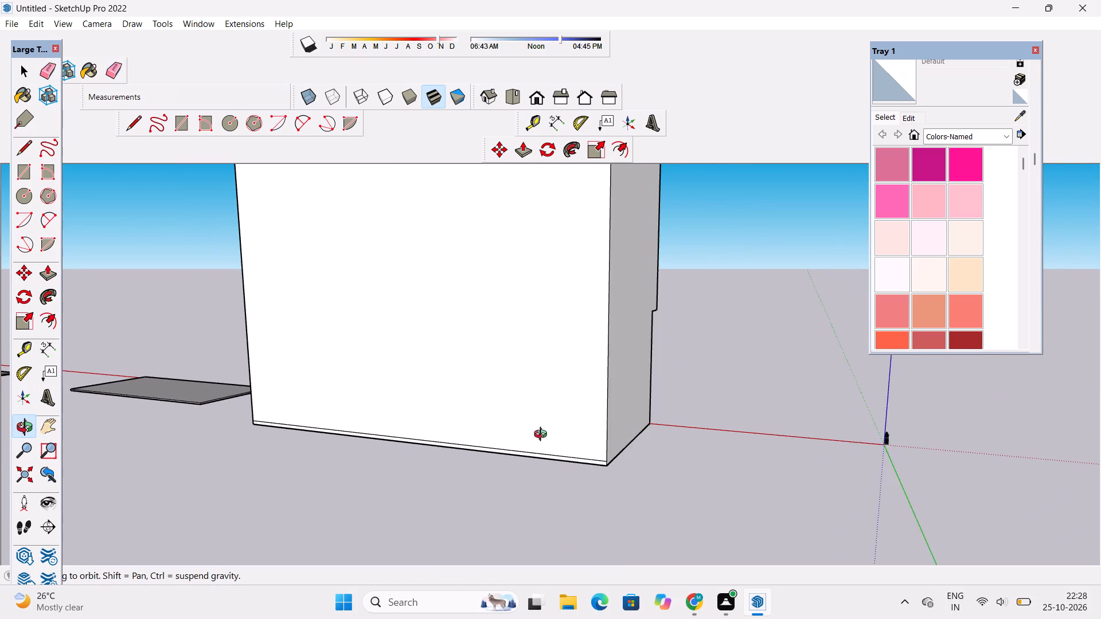
scroll(544, 436, "up", 5)
left_click_drag(523, 442, 510, 449, "shift")
left_click(115, 73)
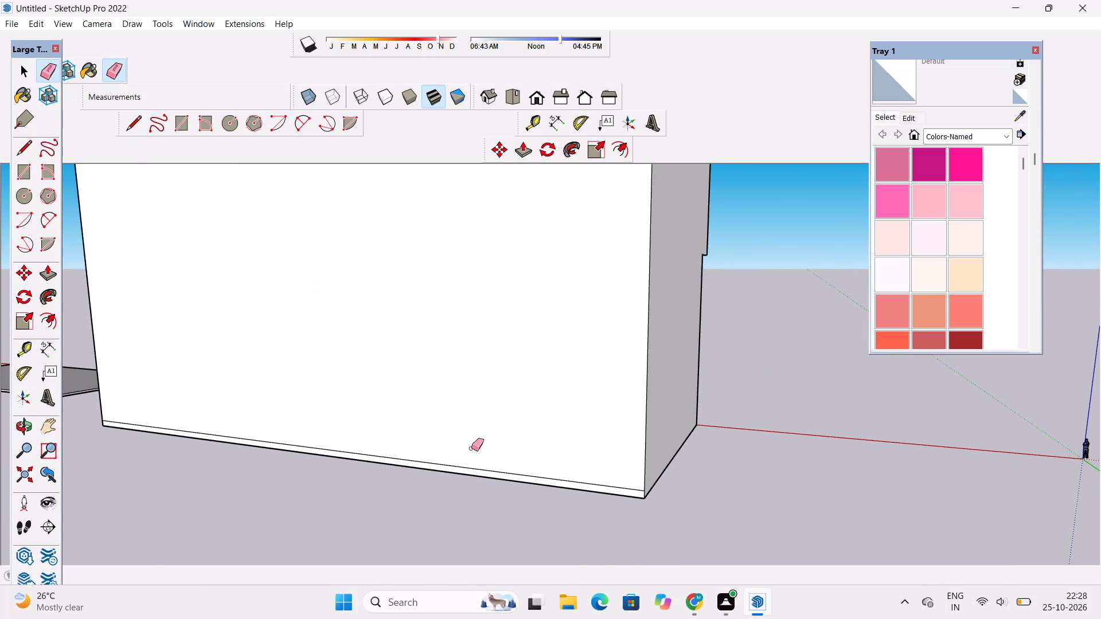
scroll(588, 488, "up", 5)
left_click_drag(629, 467, 631, 489)
scroll(509, 458, "down", 6)
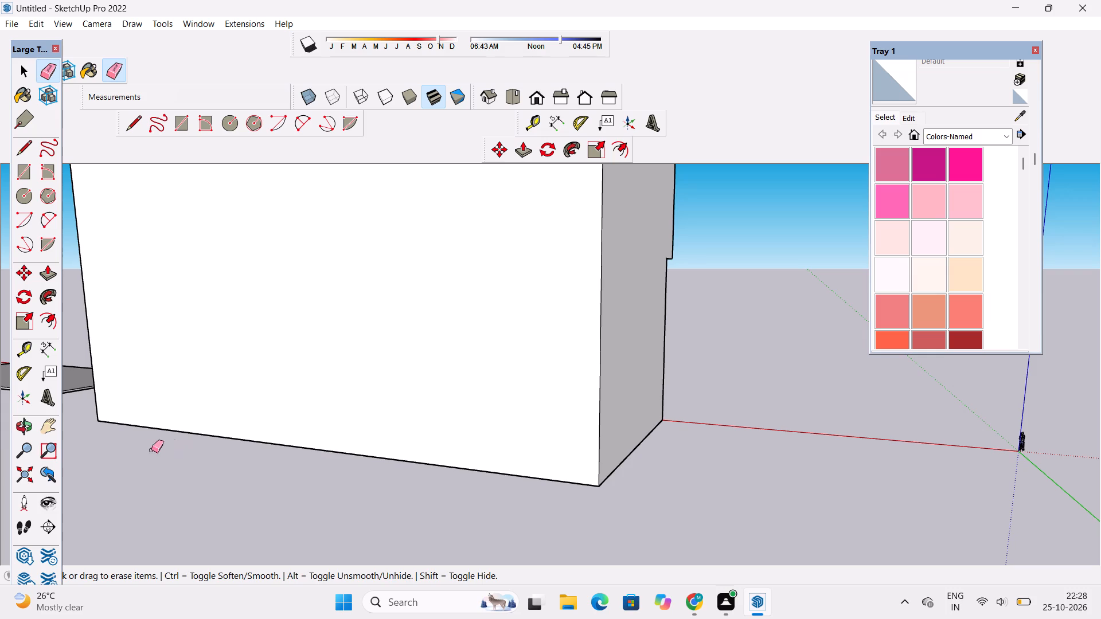
Examine the building's remaining walls and the whole front elevation from all around.
left_click(17, 431)
scroll(202, 375, "down", 6)
left_click_drag(189, 376, 567, 390)
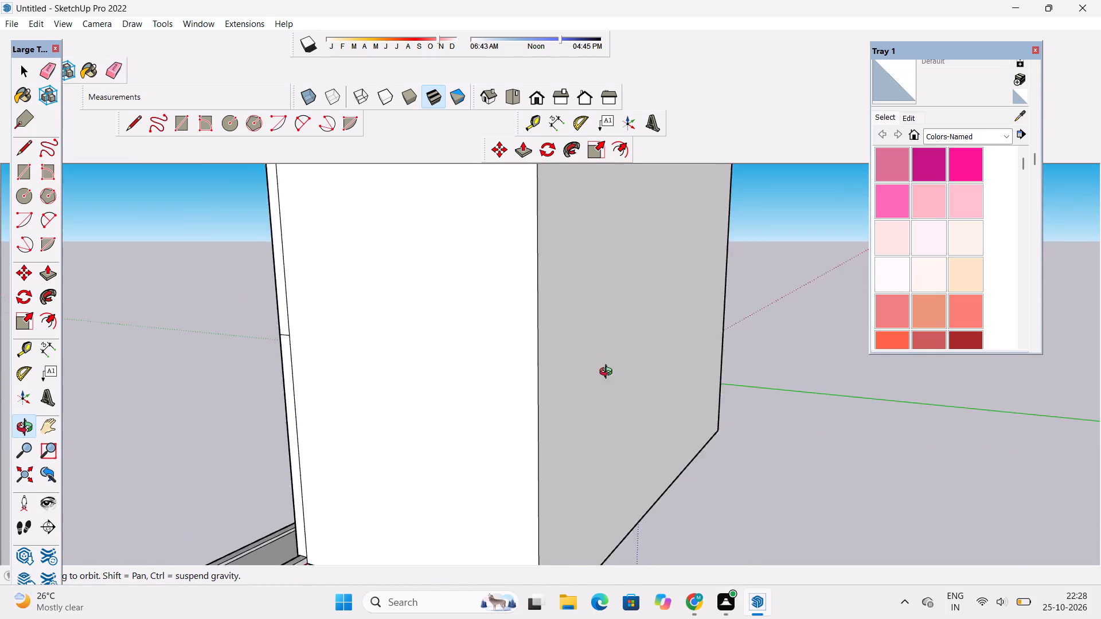
scroll(613, 365, "down", 7)
left_click_drag(605, 367, 483, 312, "shift")
left_click_drag(334, 347, 514, 370)
left_click_drag(452, 326, 416, 343, "shift")
left_click_drag(415, 350, 589, 352)
scroll(512, 298, "down", 4)
left_click_drag(475, 319, 442, 343, "shift")
left_click_drag(452, 351, 550, 342)
scroll(546, 314, "down", 1)
scroll(420, 366, "down", 5)
left_click_drag(416, 360, 420, 373, "shift")
left_click(420, 373)
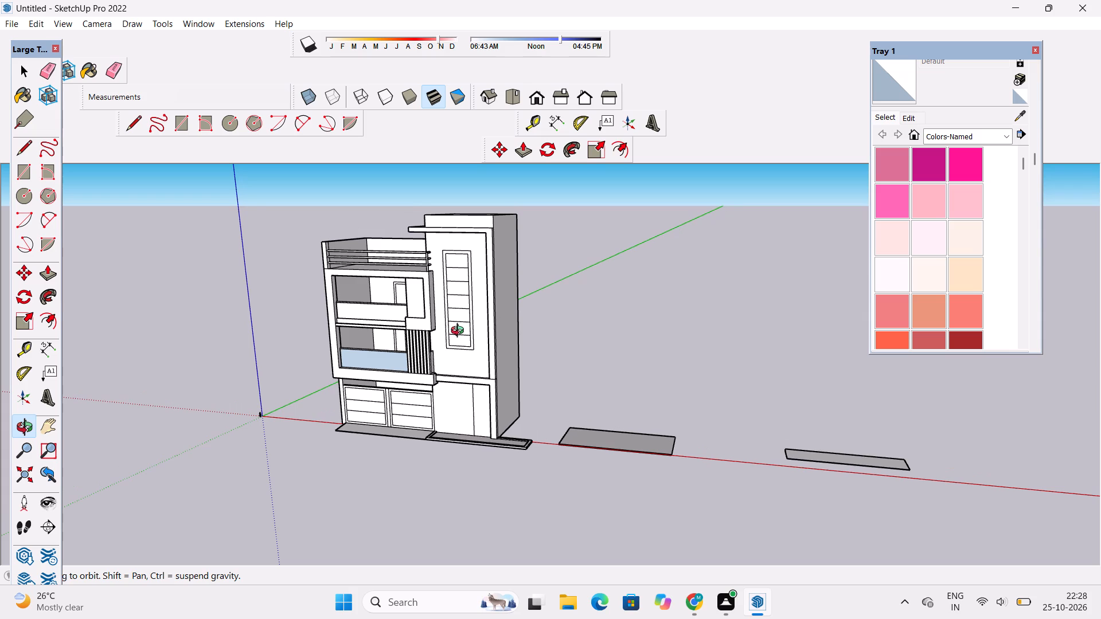
scroll(460, 332, "down", 5)
left_click_drag(482, 373, 482, 327, "shift")
left_click_drag(508, 339, 518, 344)
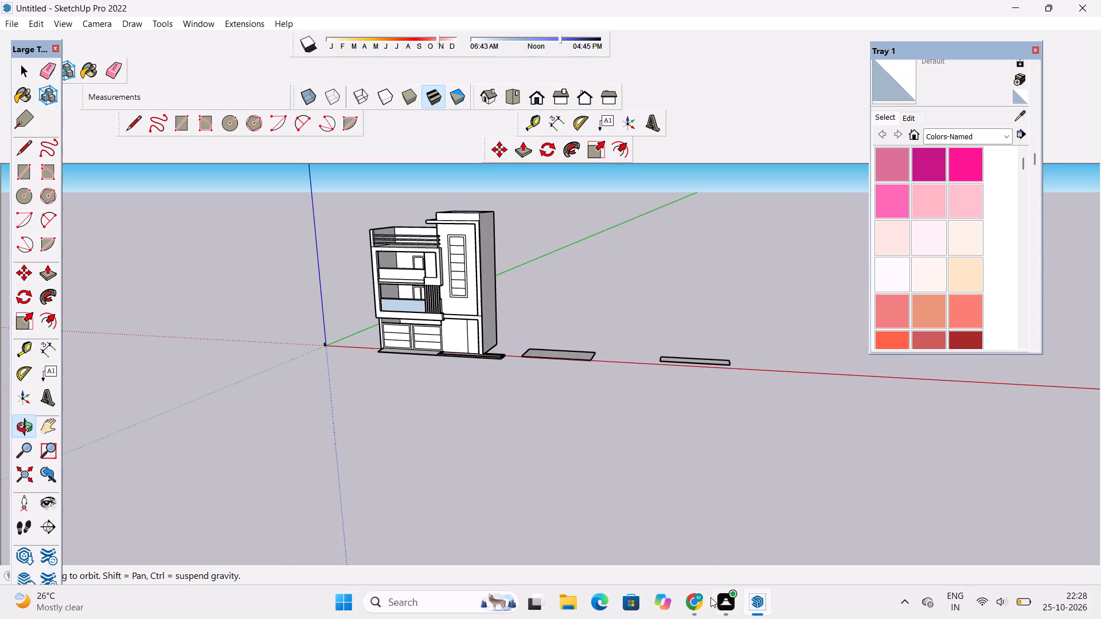
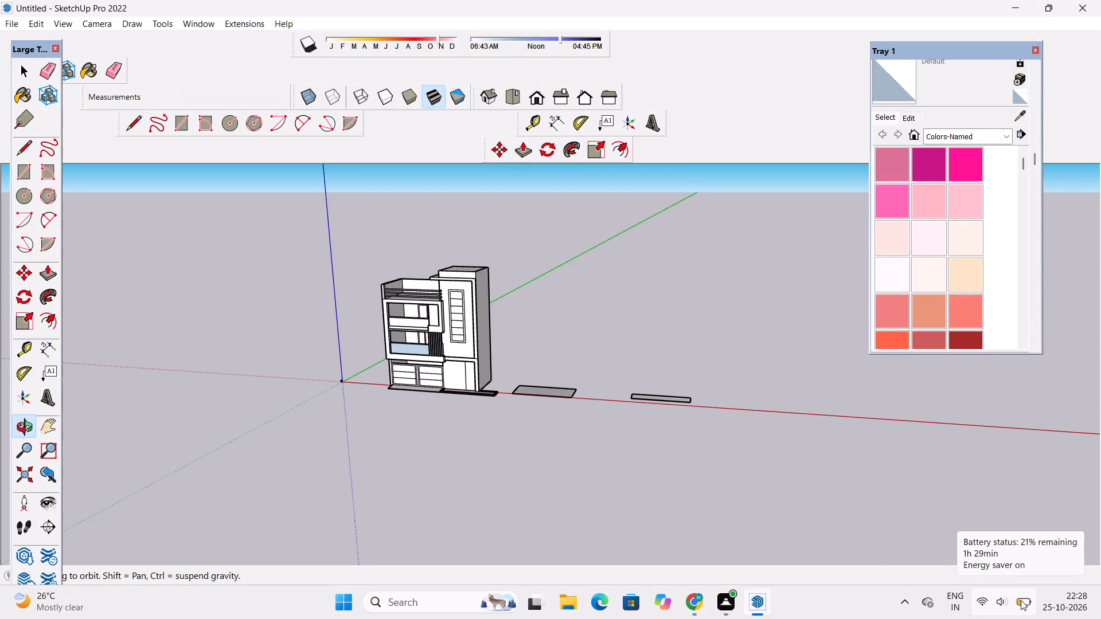
Examine the building's front facade and the underside of the tower's projecting roof slab with its ceiling light circles.
left_click_drag(537, 418, 505, 463, "shift")
left_click_drag(323, 382, 397, 279)
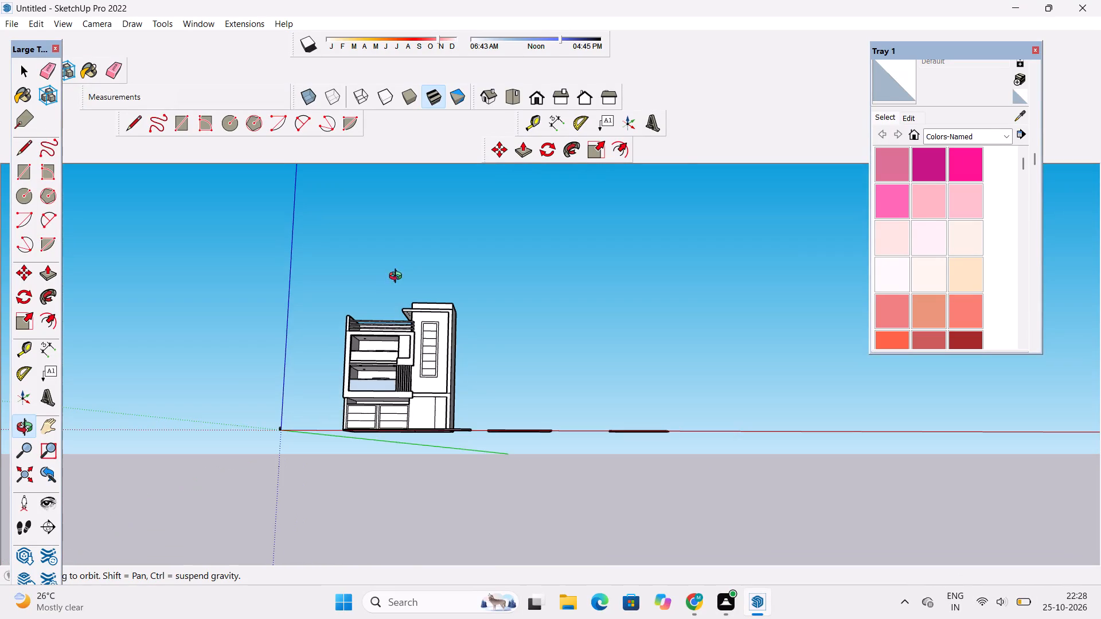
scroll(411, 390, "up", 3)
left_click_drag(410, 391, 431, 414, "shift")
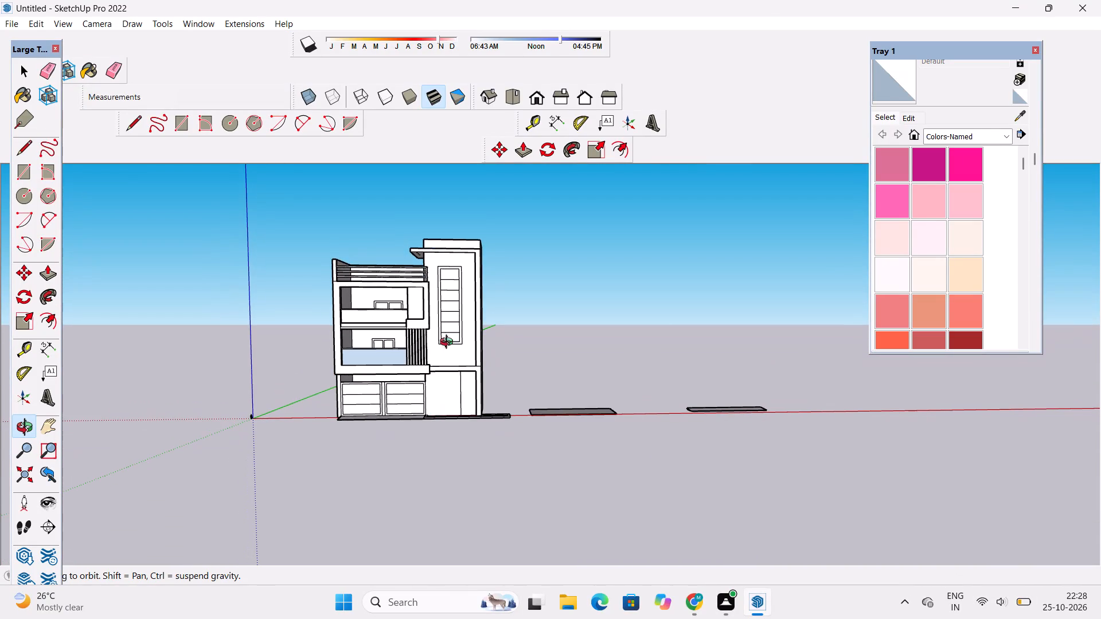
scroll(434, 262, "up", 7)
left_click_drag(434, 264, 431, 324, "shift")
left_click_drag(423, 329, 468, 237)
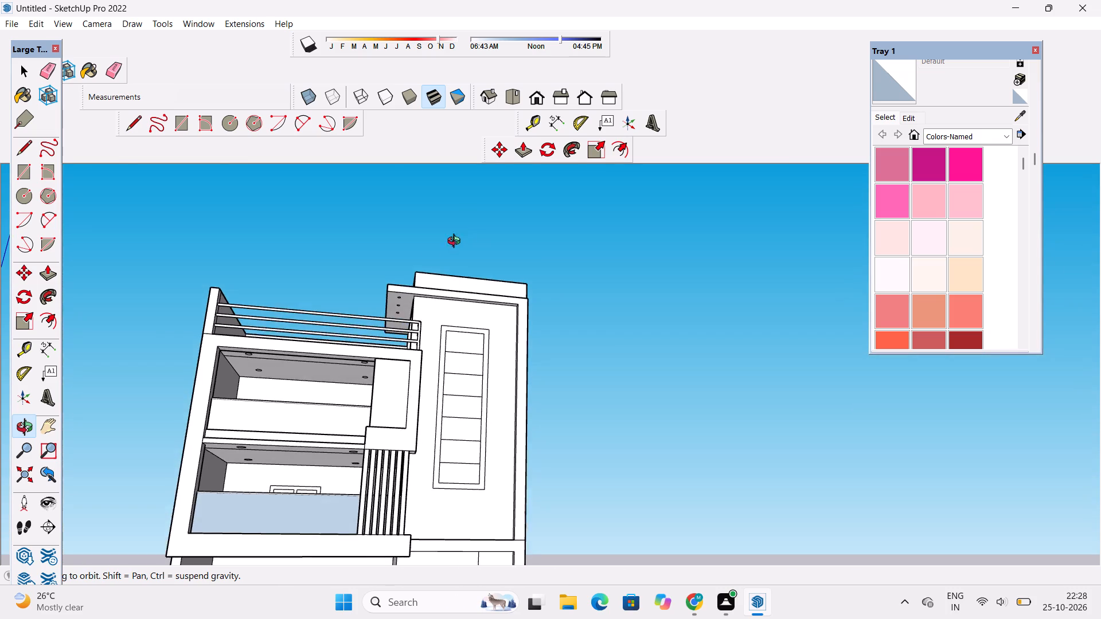
scroll(390, 293, "up", 9)
left_click_drag(414, 340, 635, 384)
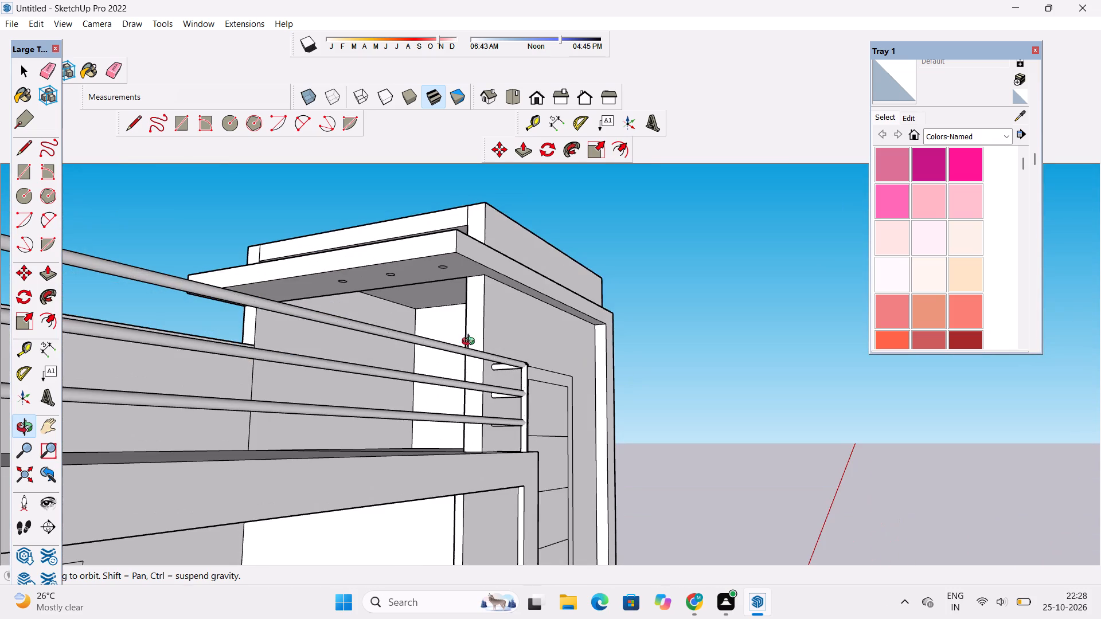
scroll(275, 264, "up", 4)
left_click_drag(283, 276, 288, 296, "shift")
left_click_drag(296, 316, 337, 292)
scroll(337, 294, "up", 3)
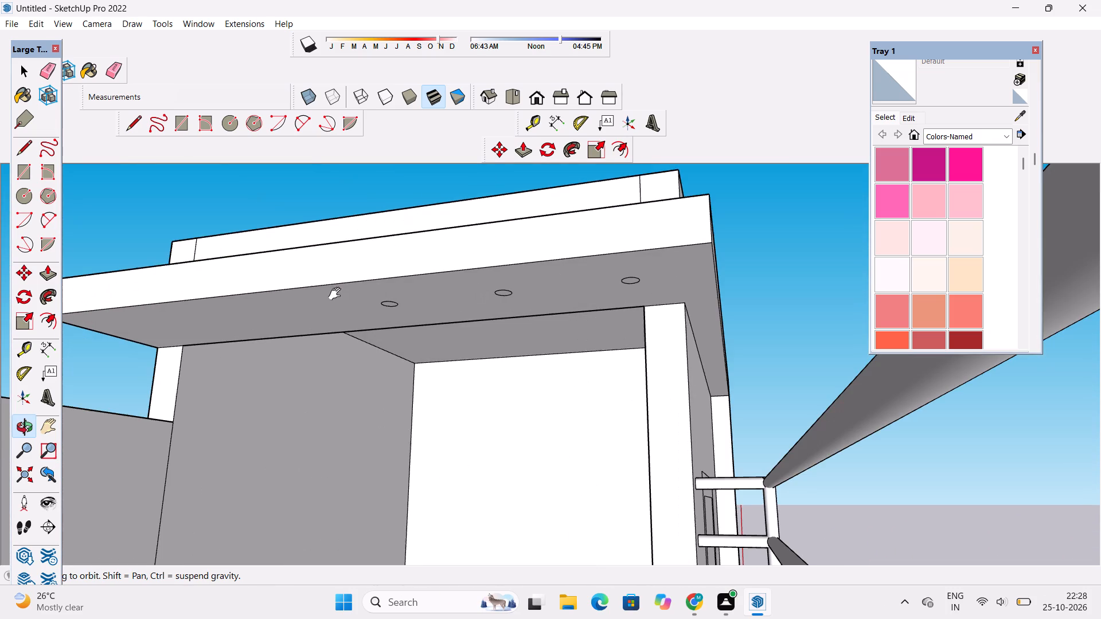
left_click_drag(331, 306, 471, 305, "shift")
left_click_drag(377, 309, 438, 241)
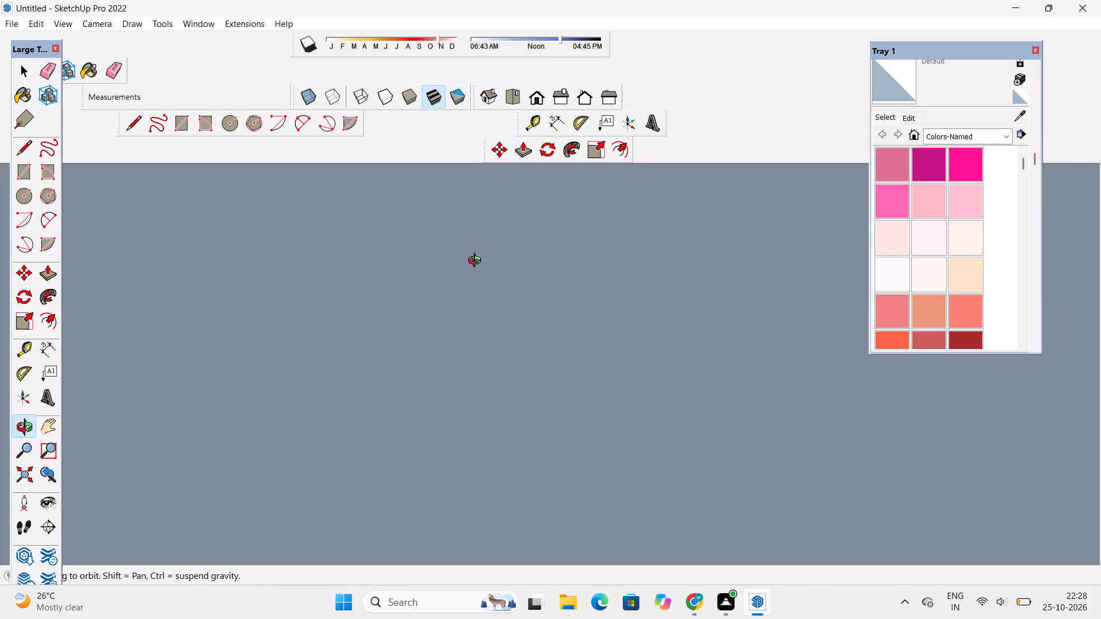
left_click_drag(474, 280, 478, 370)
scroll(478, 349, "down", 12)
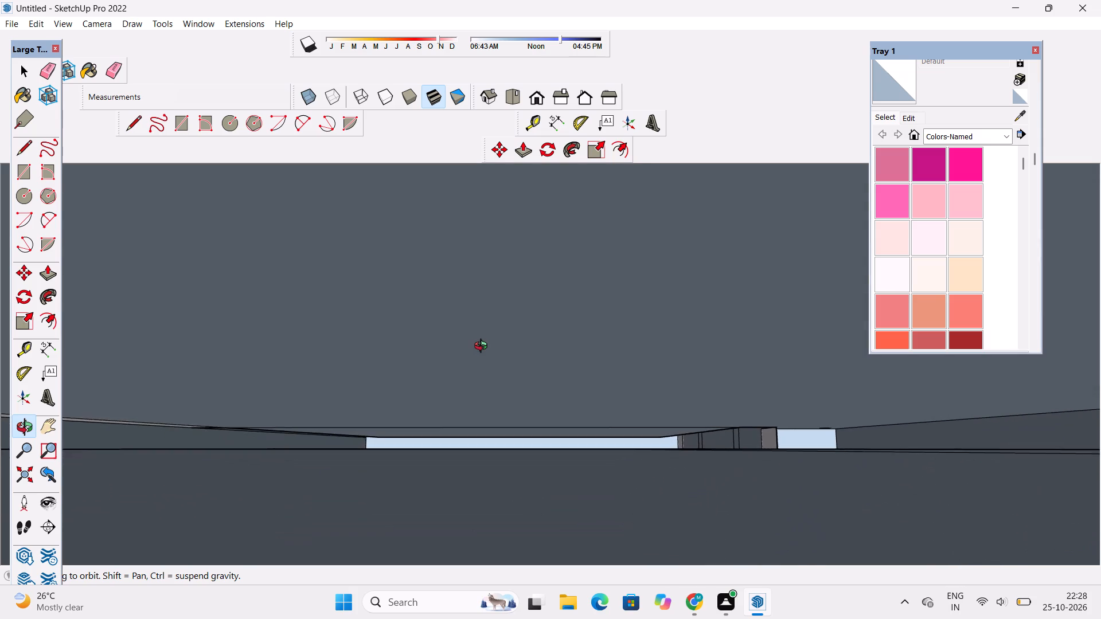
scroll(483, 347, "down", 6)
scroll(502, 239, "down", 5)
left_click_drag(503, 272, 503, 312, "shift")
scroll(500, 292, "down", 1)
left_click_drag(491, 369, 490, 346)
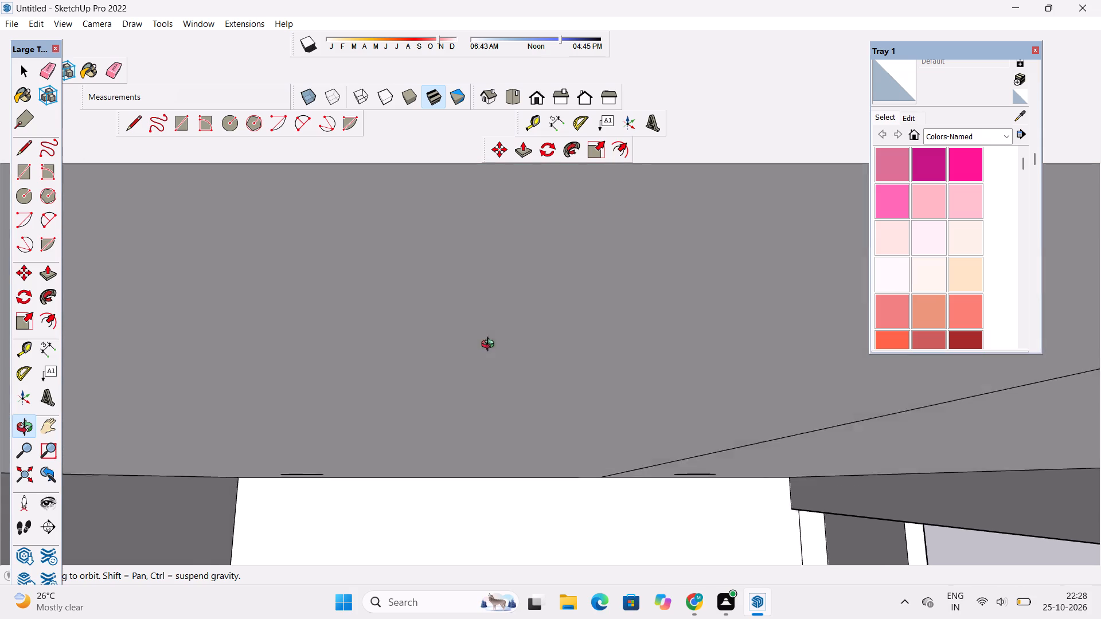
left_click_drag(490, 346, 490, 320)
scroll(490, 320, "down", 20)
scroll(490, 320, "down", 8)
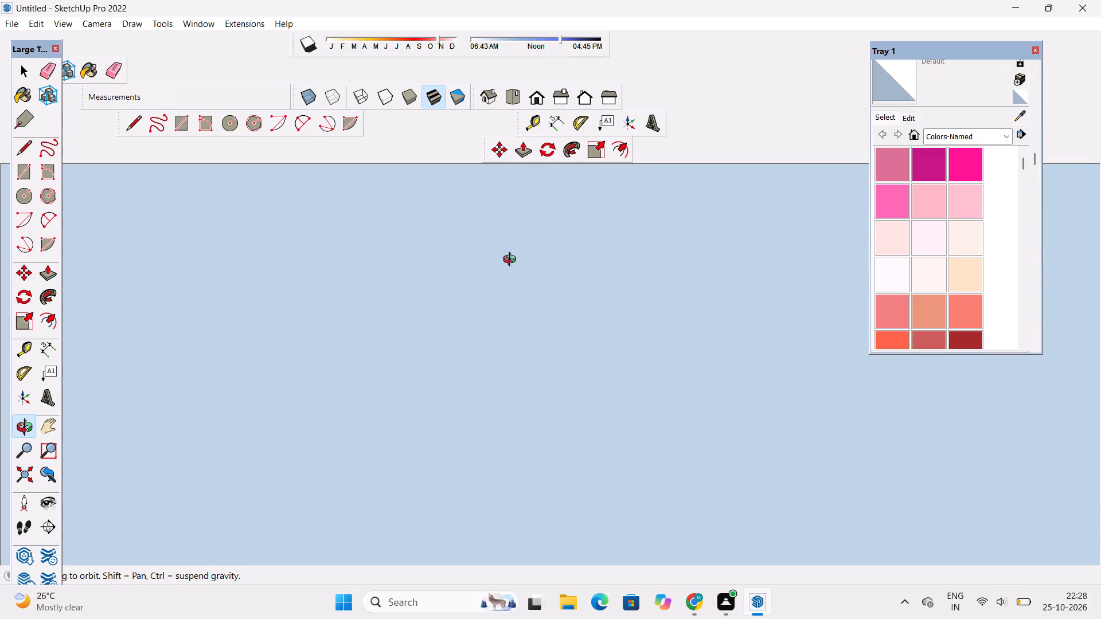
left_click(541, 103)
scroll(568, 285, "down", 5)
left_click_drag(567, 308, 584, 387, "shift")
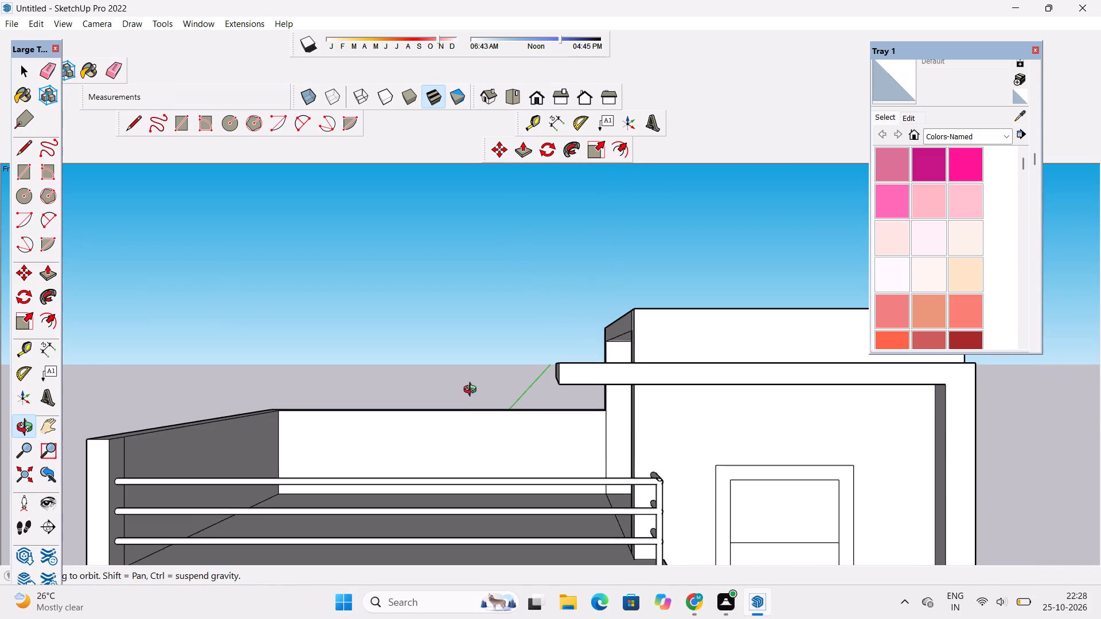
left_click_drag(471, 398, 585, 373)
scroll(580, 389, "up", 5)
left_click_drag(579, 387, 599, 438, "shift")
left_click_drag(512, 465, 505, 435)
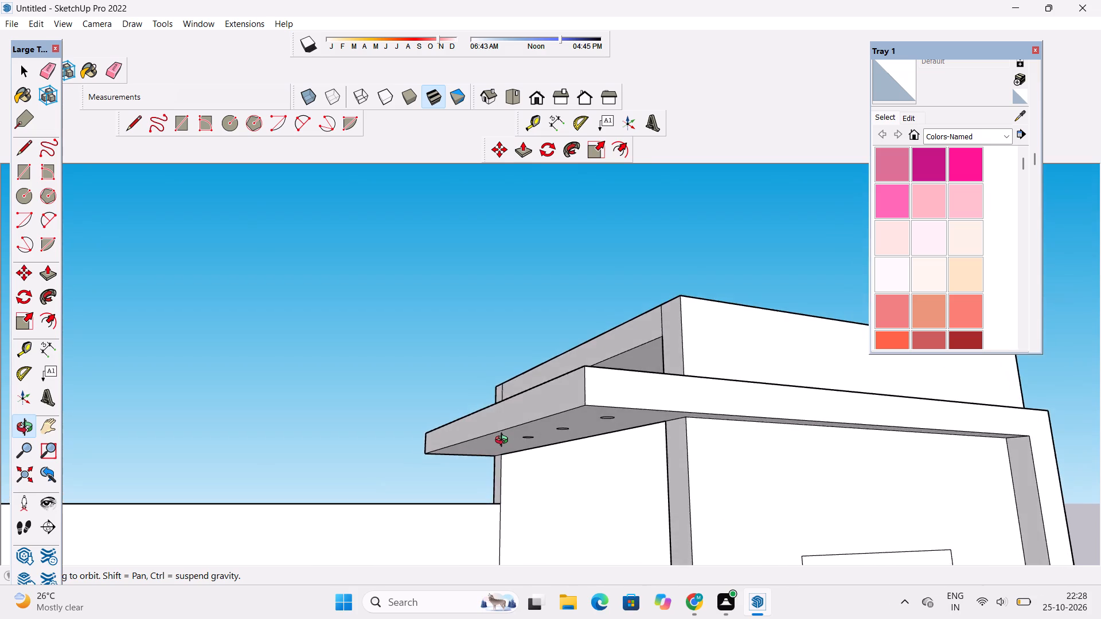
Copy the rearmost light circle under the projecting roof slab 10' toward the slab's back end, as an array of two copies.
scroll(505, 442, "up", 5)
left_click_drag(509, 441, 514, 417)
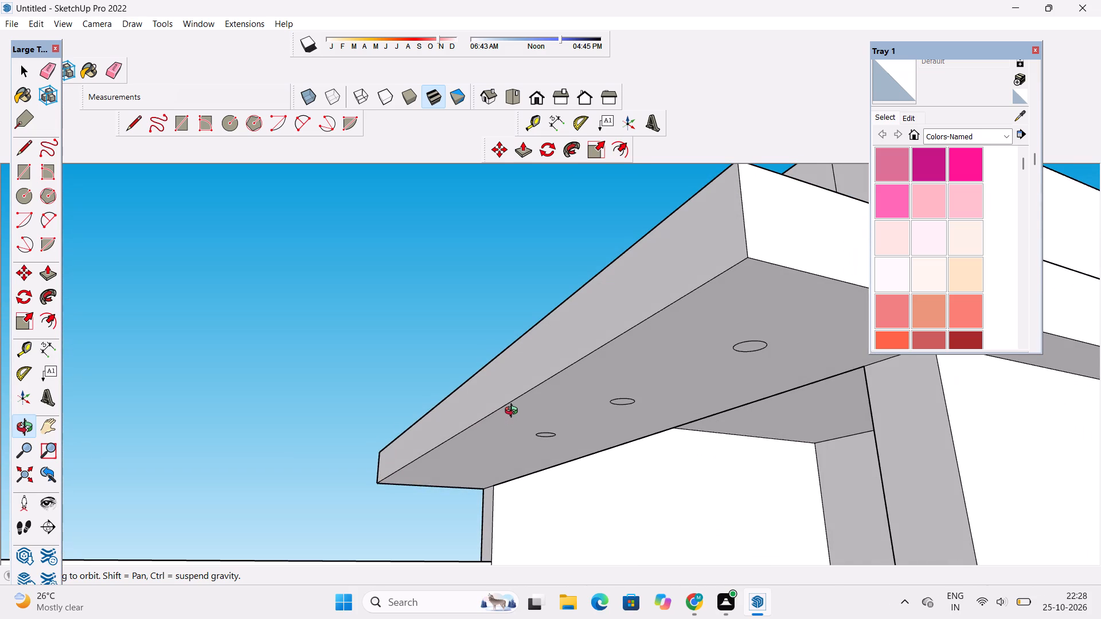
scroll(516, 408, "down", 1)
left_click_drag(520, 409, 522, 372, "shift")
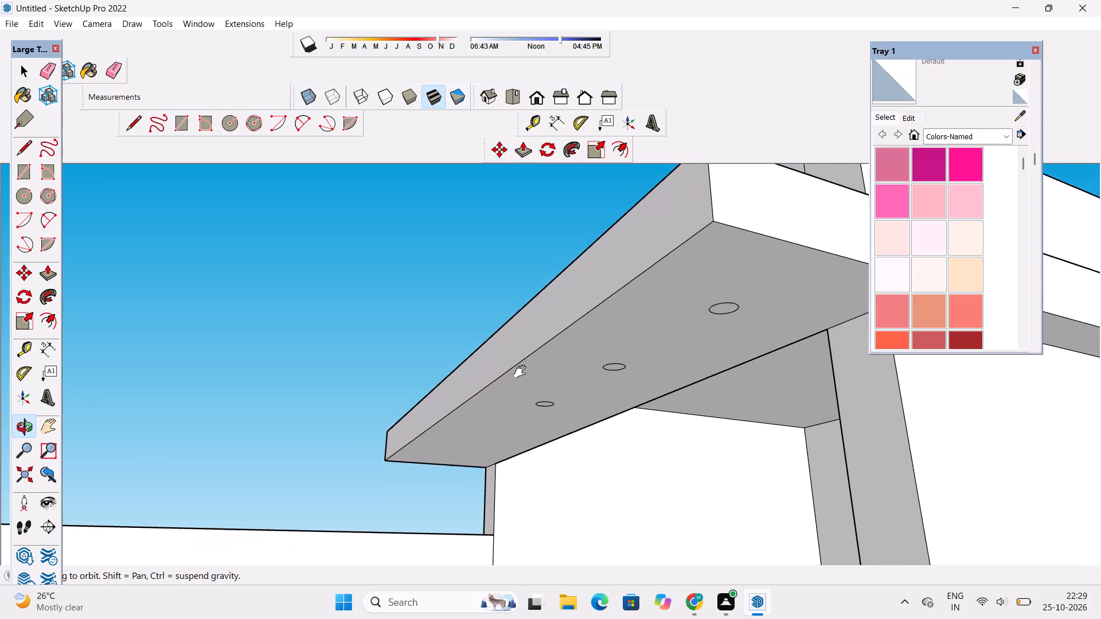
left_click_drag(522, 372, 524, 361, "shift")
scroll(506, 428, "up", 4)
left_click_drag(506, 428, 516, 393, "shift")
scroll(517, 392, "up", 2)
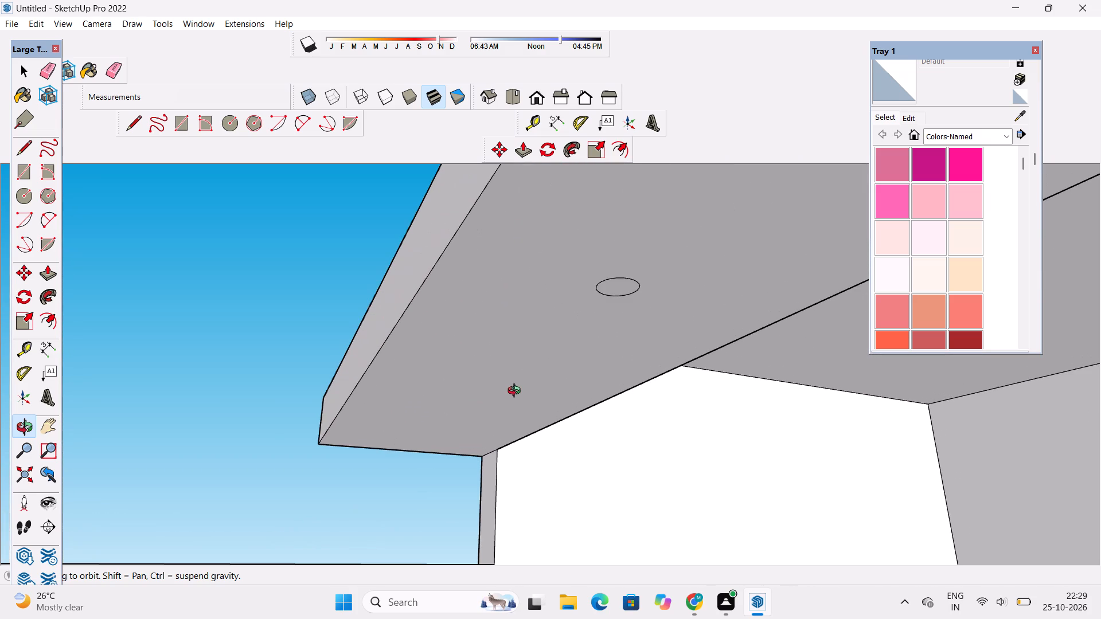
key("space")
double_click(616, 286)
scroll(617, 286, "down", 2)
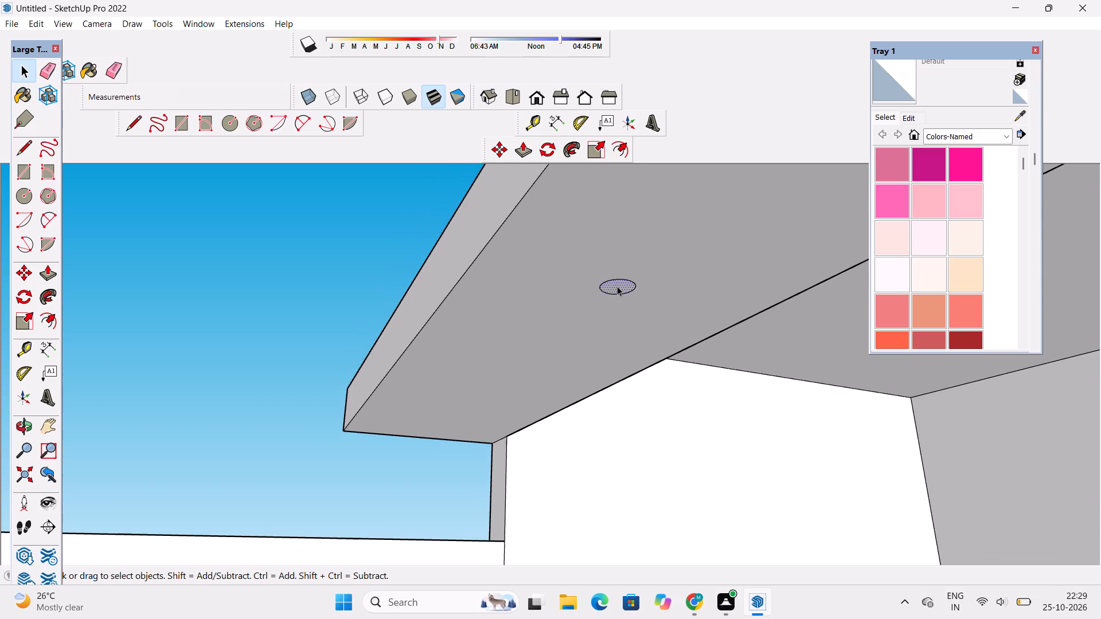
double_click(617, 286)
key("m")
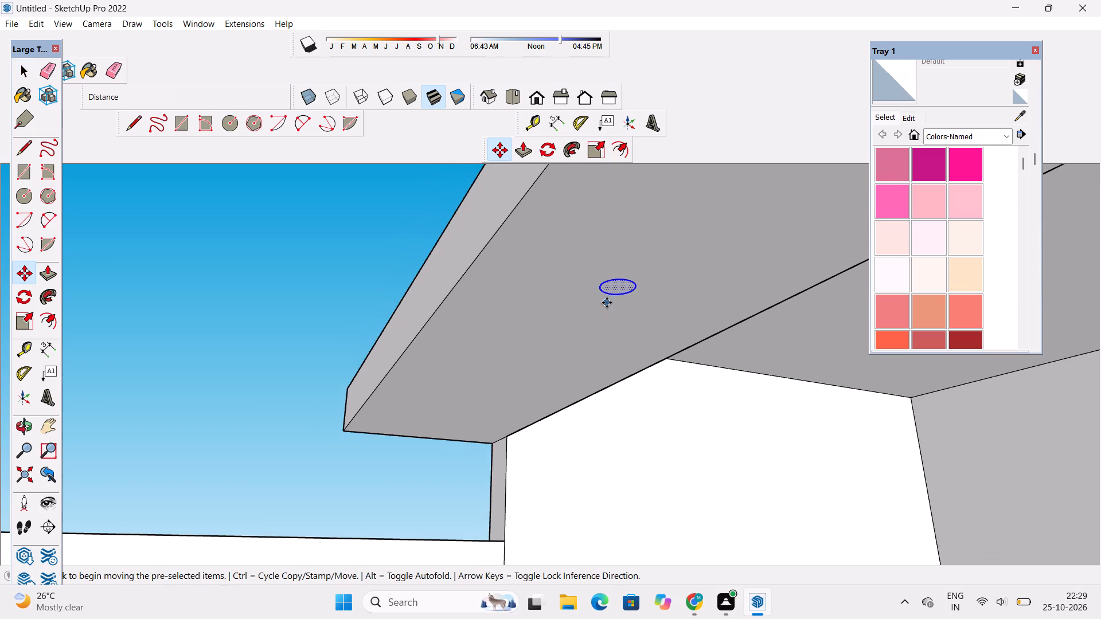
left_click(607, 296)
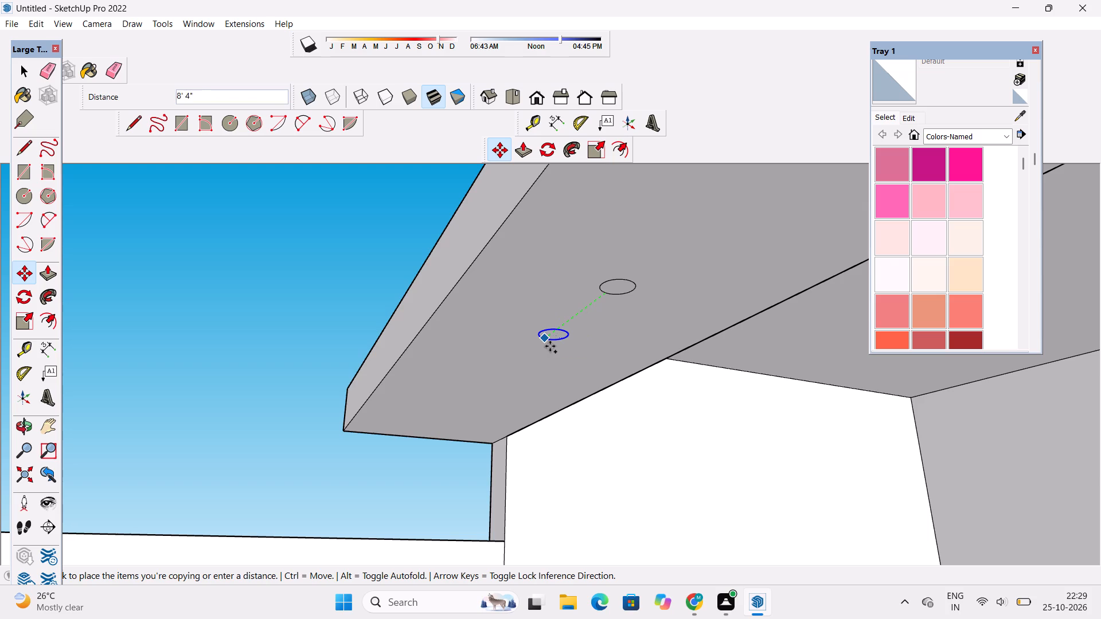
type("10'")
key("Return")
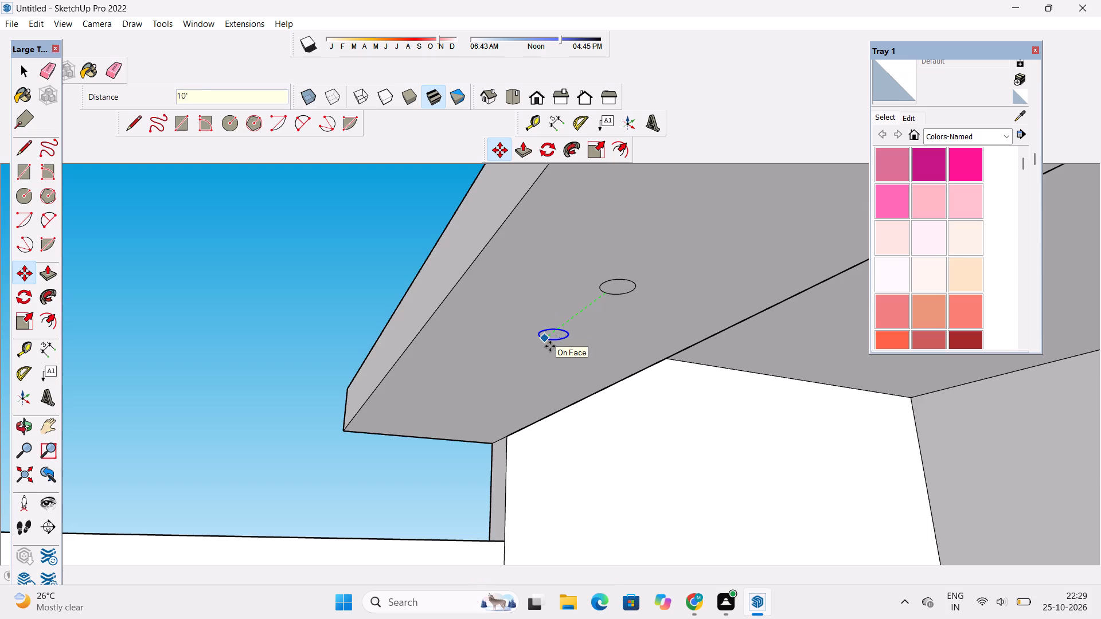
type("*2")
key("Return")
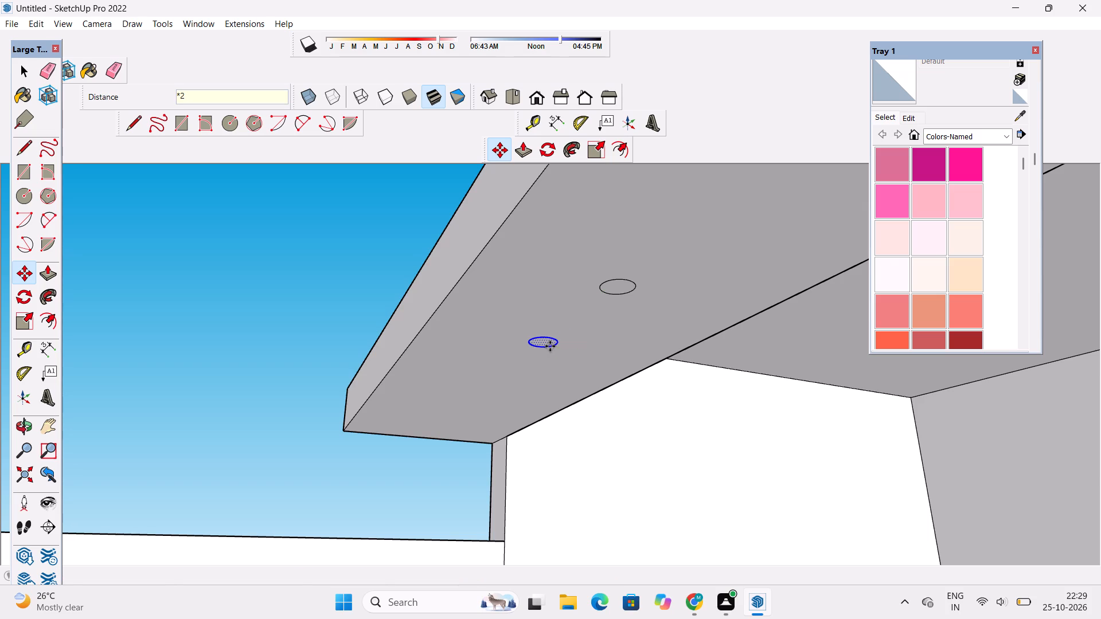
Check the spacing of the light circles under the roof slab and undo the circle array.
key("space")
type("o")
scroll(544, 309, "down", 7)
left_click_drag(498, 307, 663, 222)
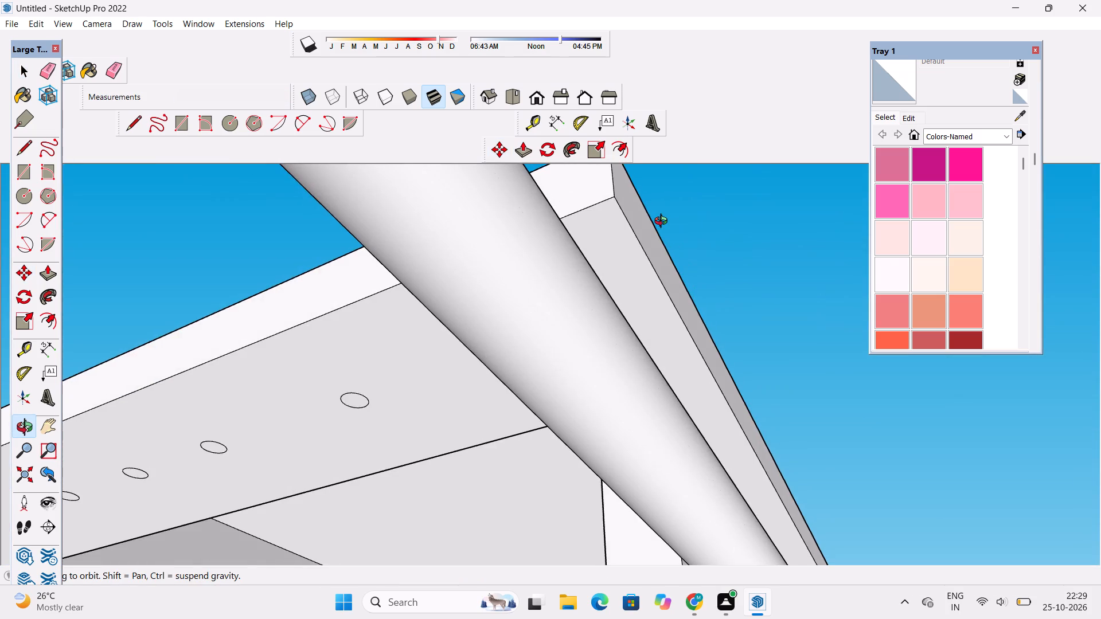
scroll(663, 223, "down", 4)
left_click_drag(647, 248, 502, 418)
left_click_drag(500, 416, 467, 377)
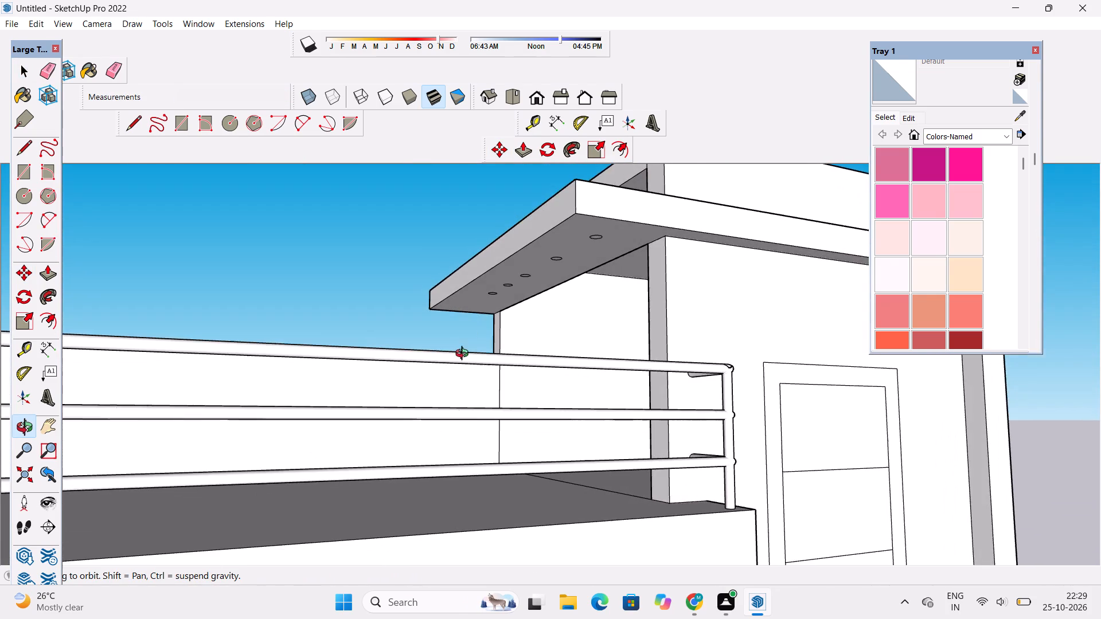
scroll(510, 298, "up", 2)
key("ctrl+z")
Copy the rearmost light circle under the projecting roof slab 15' toward the slab's back end, as an array of two copies.
left_click_drag(510, 298, 519, 351, "shift")
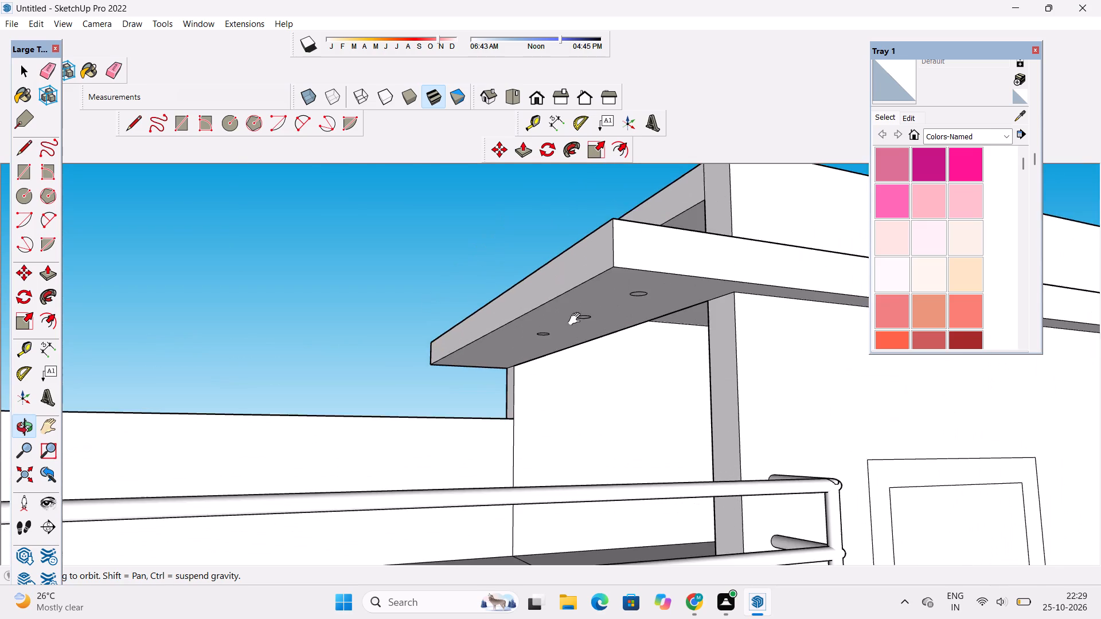
scroll(577, 319, "up", 10, "shift")
left_click_drag(492, 377, 526, 341, "shift")
scroll(533, 323, "up", 4)
left_click_drag(544, 312, 542, 325, "shift")
left_click_drag(542, 325, 546, 305)
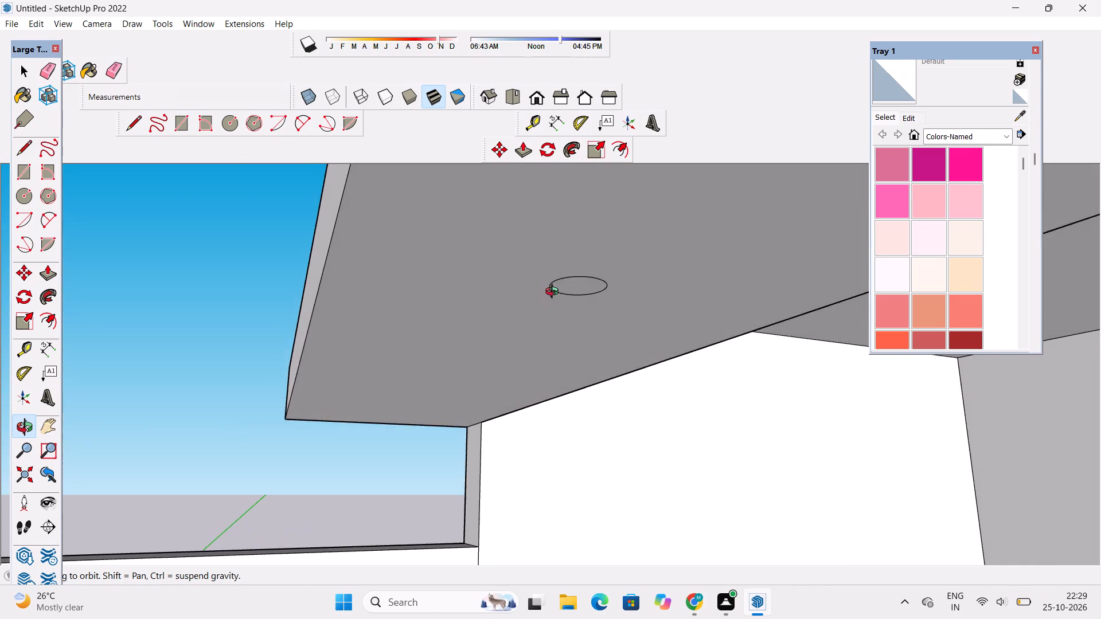
scroll(555, 292, "up", 5)
key("space")
double_click(579, 285)
scroll(579, 285, "down", 1)
key("m")
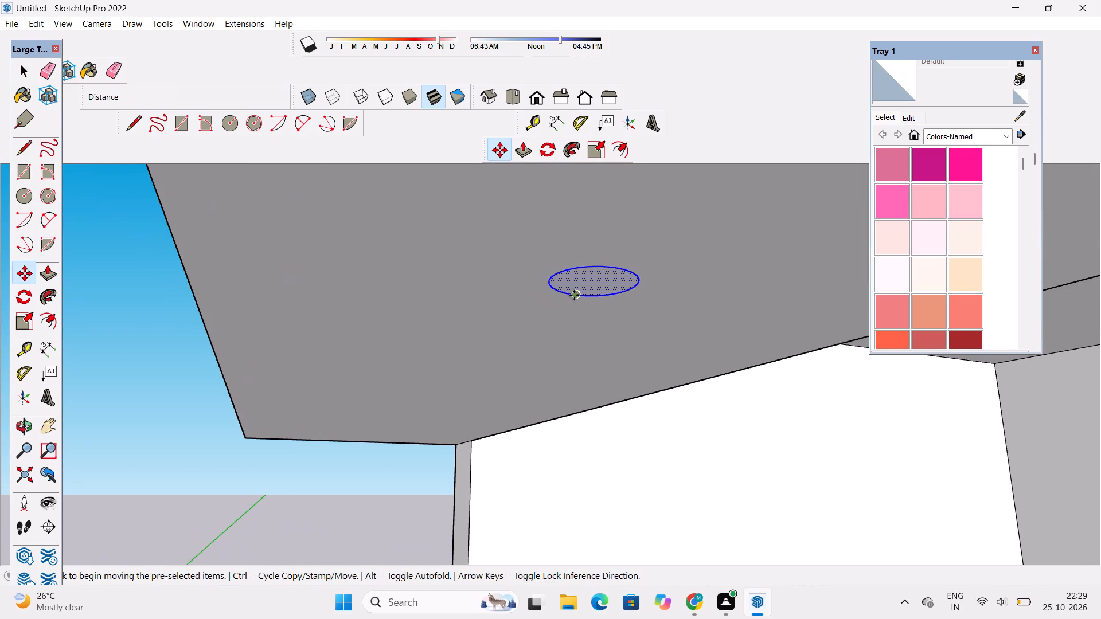
left_click(575, 293)
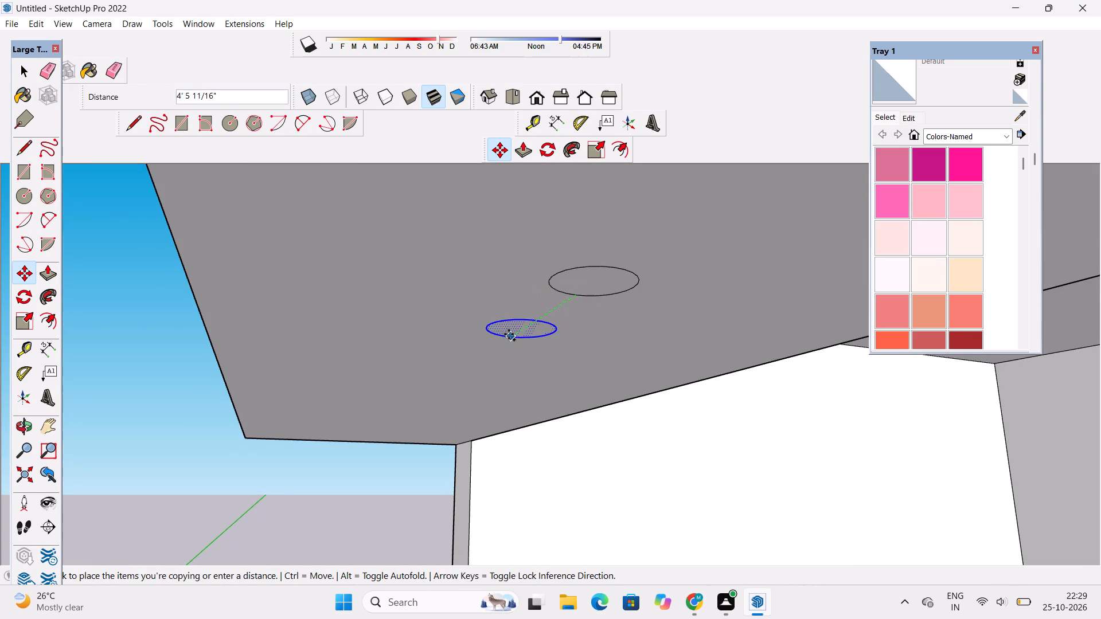
type("15'")
key("Return")
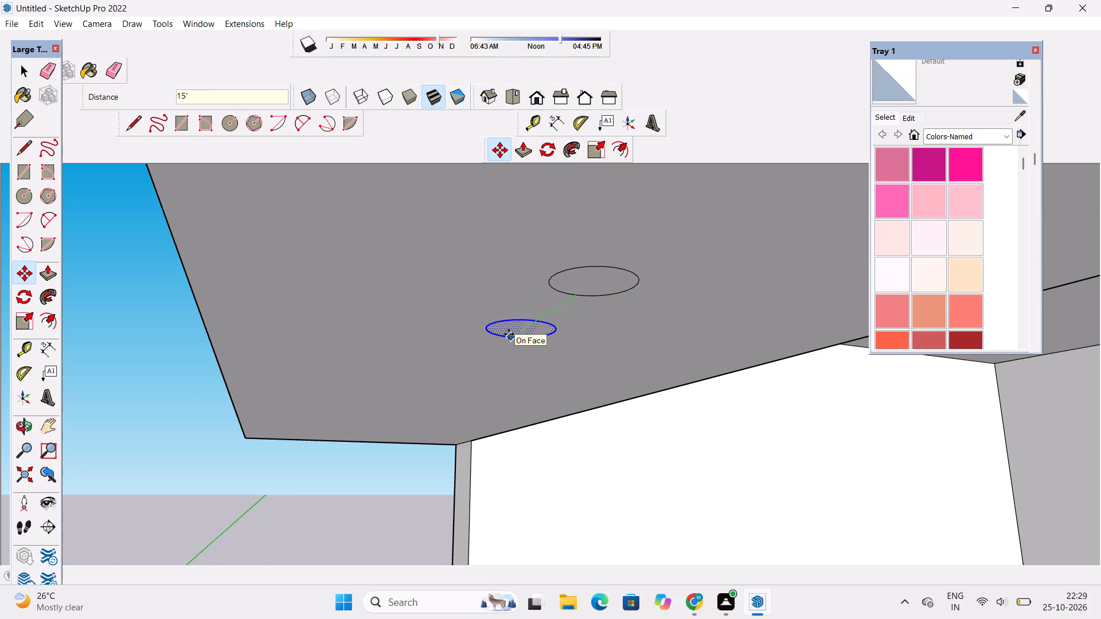
type("*2")
key("Return")
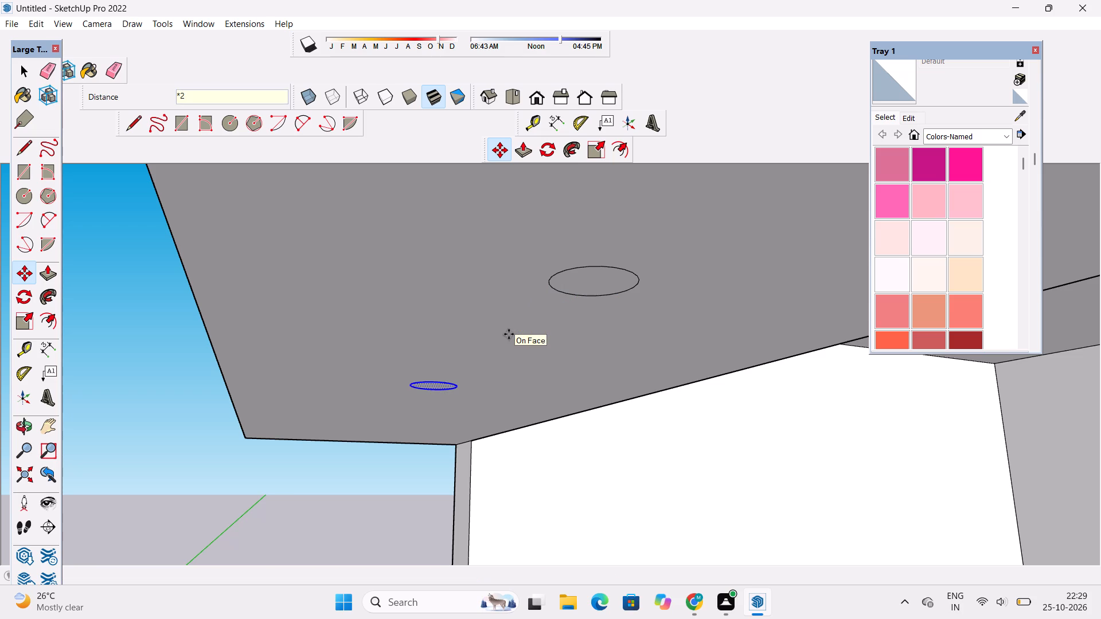
Inspect the row of light circles under the roof slab, the terrace railing and the balconies on the front facade.
left_click_drag(19, 428, 25, 422)
scroll(552, 232, "down", 13)
left_click_drag(728, 237, 663, 247)
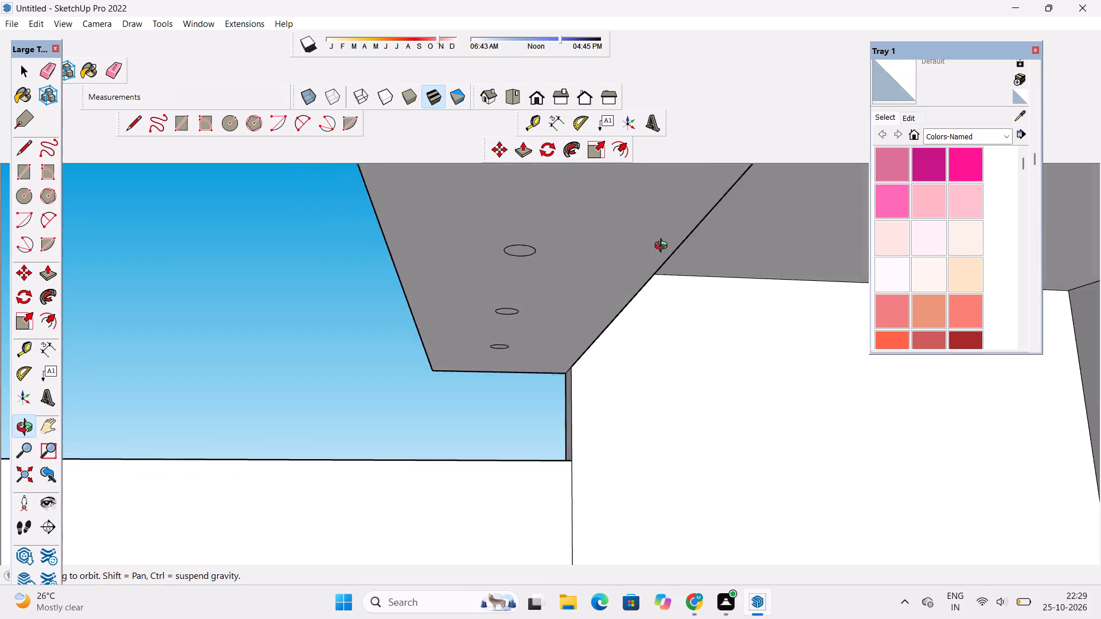
left_click_drag(663, 247, 663, 248)
scroll(666, 248, "down", 13)
left_click_drag(494, 292, 482, 314)
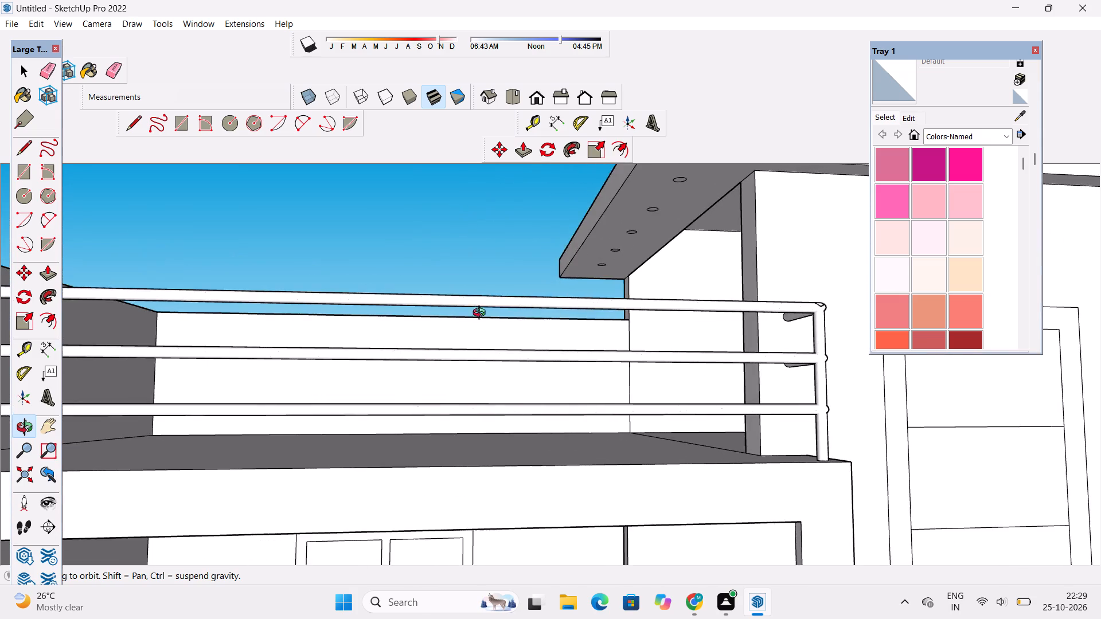
left_click_drag(482, 314, 482, 315)
scroll(482, 289, "down", 8)
left_click_drag(501, 277, 478, 291, "shift")
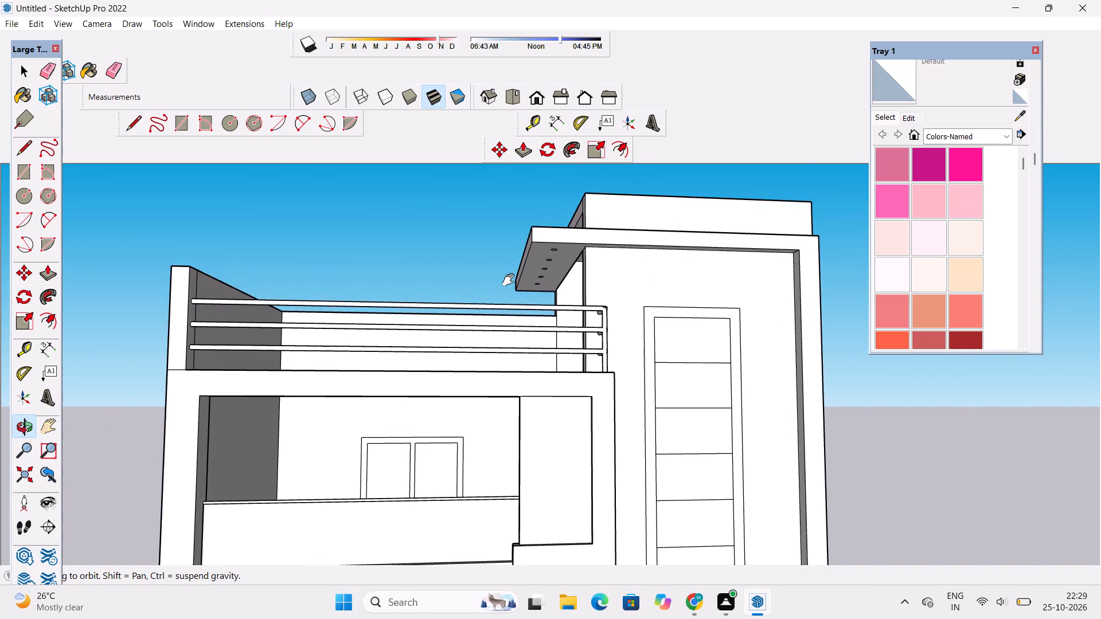
scroll(511, 280, "up", 1)
scroll(512, 281, "down", 1)
left_click_drag(575, 313, 510, 232, "shift")
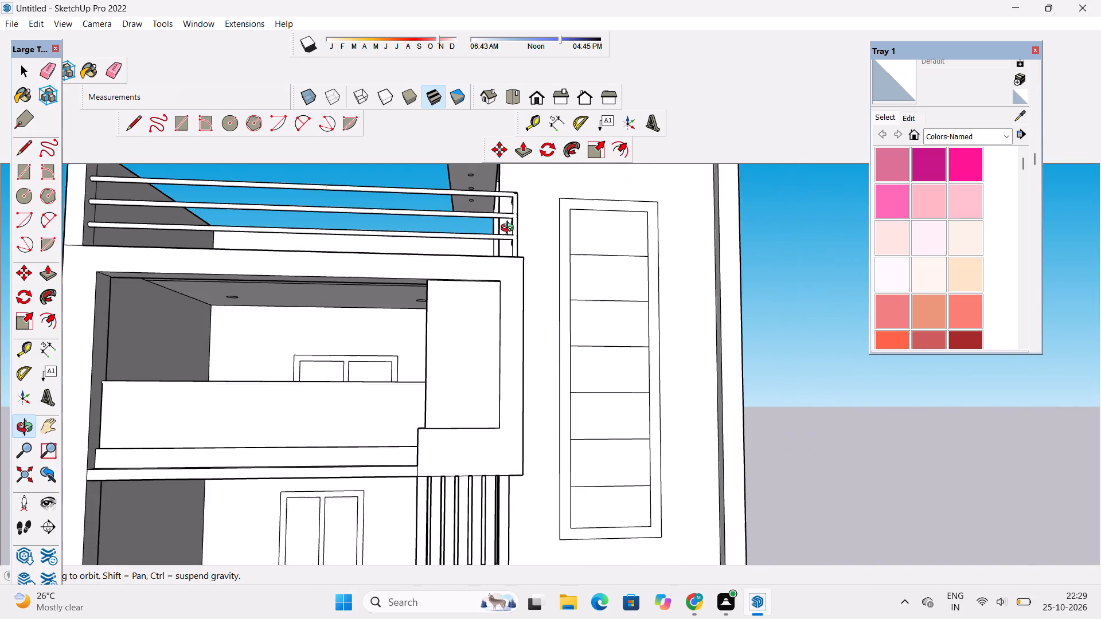
scroll(510, 229, "down", 6)
left_click_drag(478, 304, 419, 306)
left_click_drag(399, 331, 468, 305, "shift")
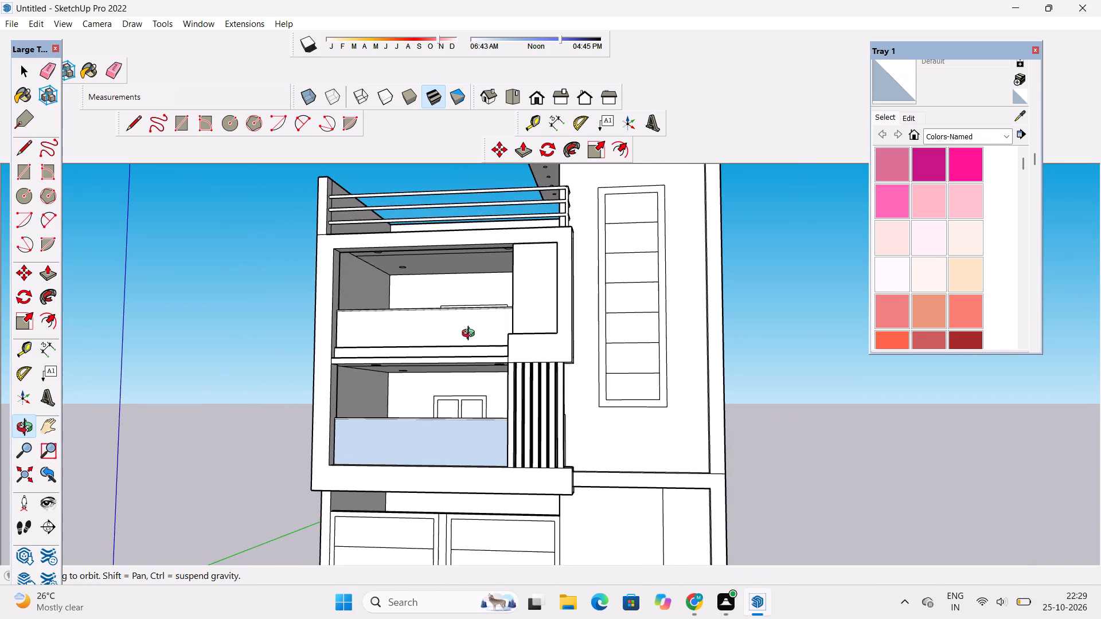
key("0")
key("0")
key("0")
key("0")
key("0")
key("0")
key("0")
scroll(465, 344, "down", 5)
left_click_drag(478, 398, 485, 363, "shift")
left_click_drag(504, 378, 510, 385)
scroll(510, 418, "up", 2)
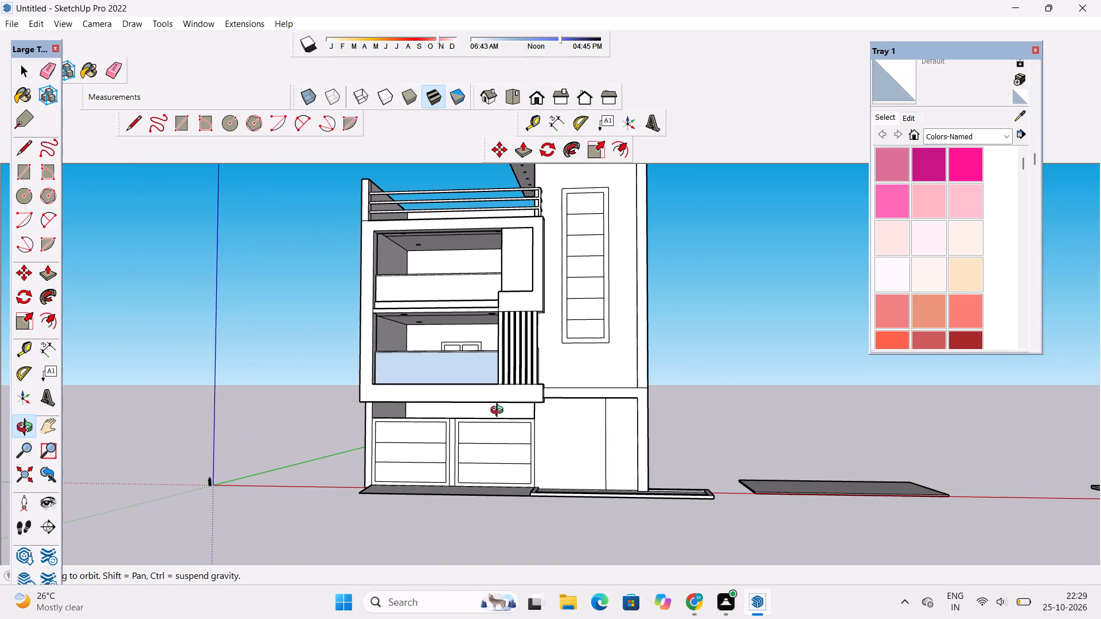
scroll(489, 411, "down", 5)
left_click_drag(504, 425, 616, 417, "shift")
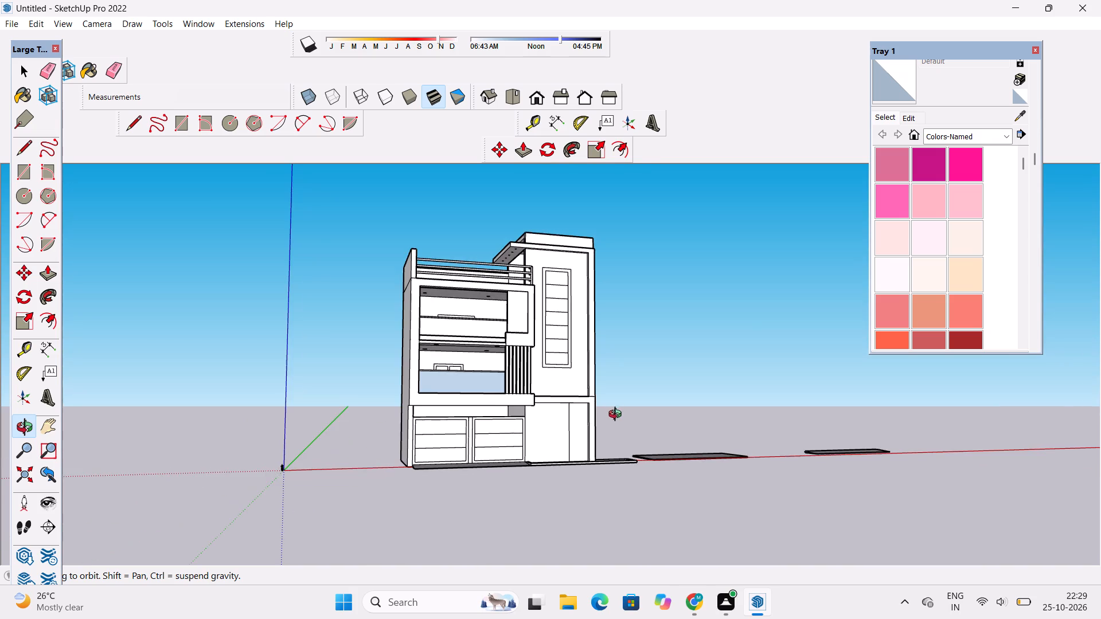
Draw a 2' radius light circle on the underside of the lowest balcony, near the end away from the tower.
scroll(497, 417, "up", 4)
left_click_drag(496, 414, 516, 414, "shift")
left_click_drag(530, 418, 495, 412)
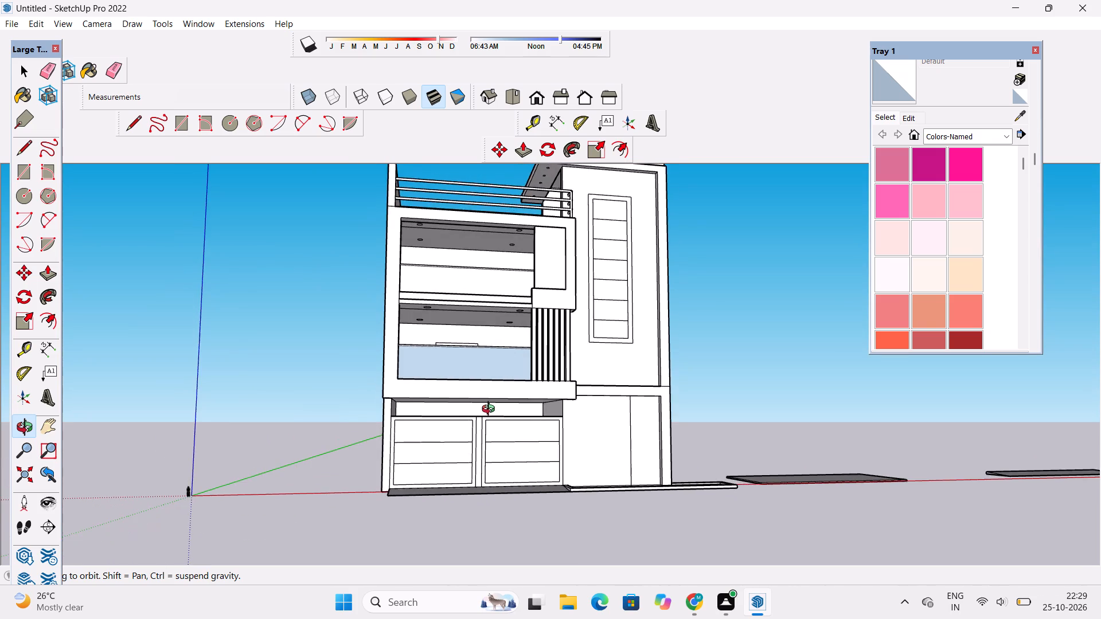
scroll(490, 410, "down", 3)
left_click_drag(507, 438, 468, 438, "shift")
scroll(467, 438, "up", 10)
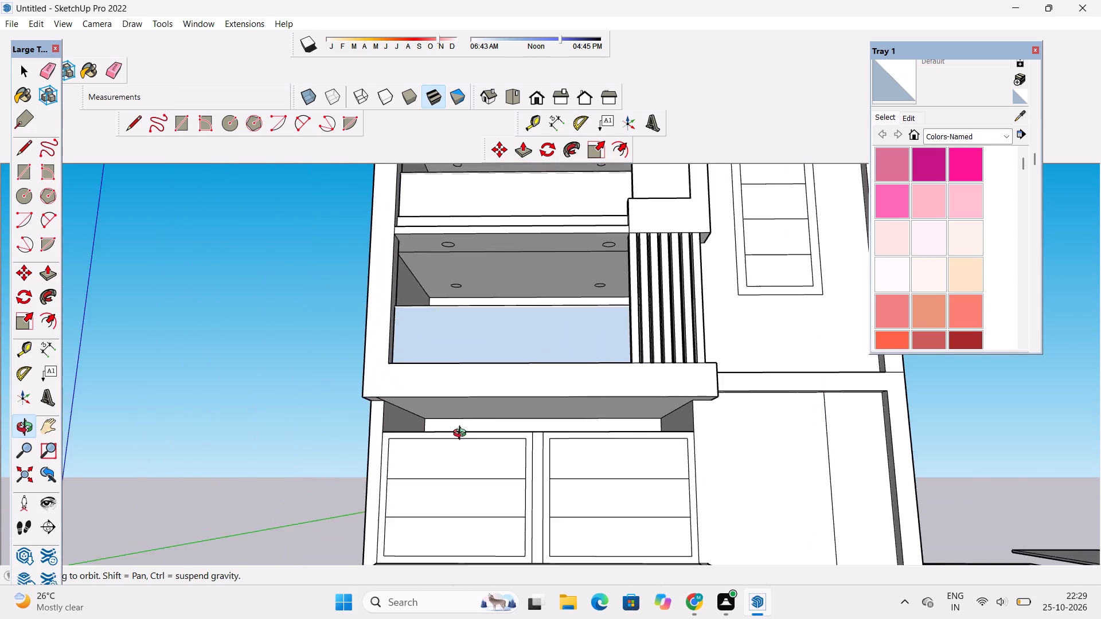
scroll(462, 434, "up", 3)
left_click_drag(462, 433, 468, 445, "shift")
left_click_drag(468, 445, 470, 429)
scroll(468, 421, "up", 5)
left_click_drag(468, 421, 472, 432, "shift")
left_click(472, 432)
key("1")
key("1")
key("1")
key("1")
key("1")
key("1")
key("1")
key("1")
key("1")
key("1")
key("1")
key("1")
key("1")
key("1")
key("1")
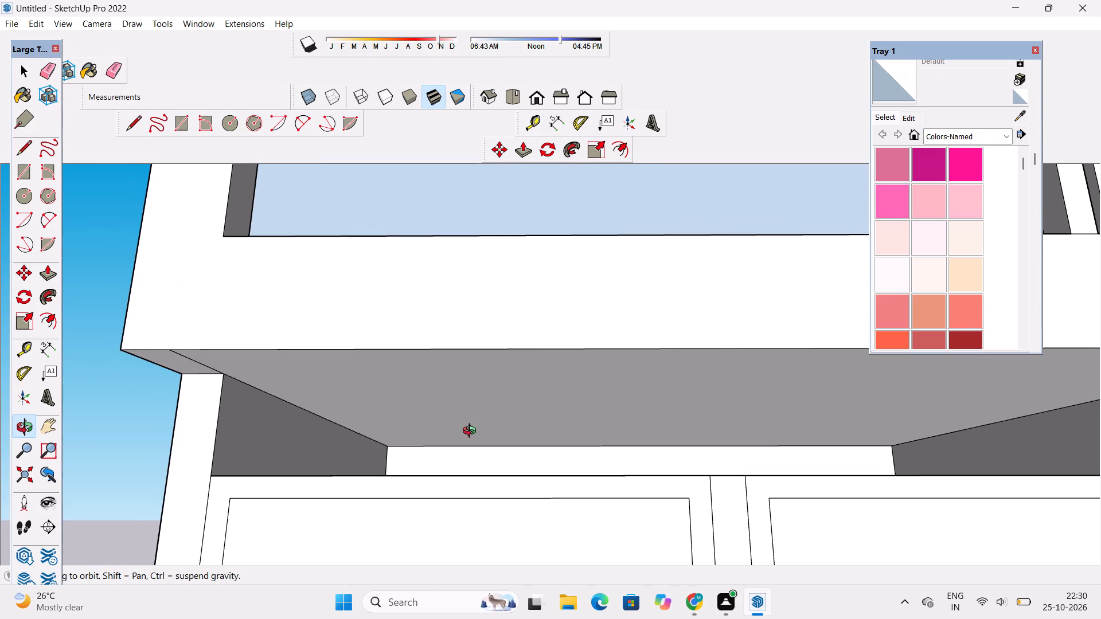
left_click_drag(452, 432, 459, 428)
key("c")
scroll(461, 422, "down", 9)
scroll(478, 437, "up", 6)
scroll(372, 373, "up", 2)
key("1")
key("1")
key("1")
key("1")
key("1")
scroll(372, 373, "down", 2)
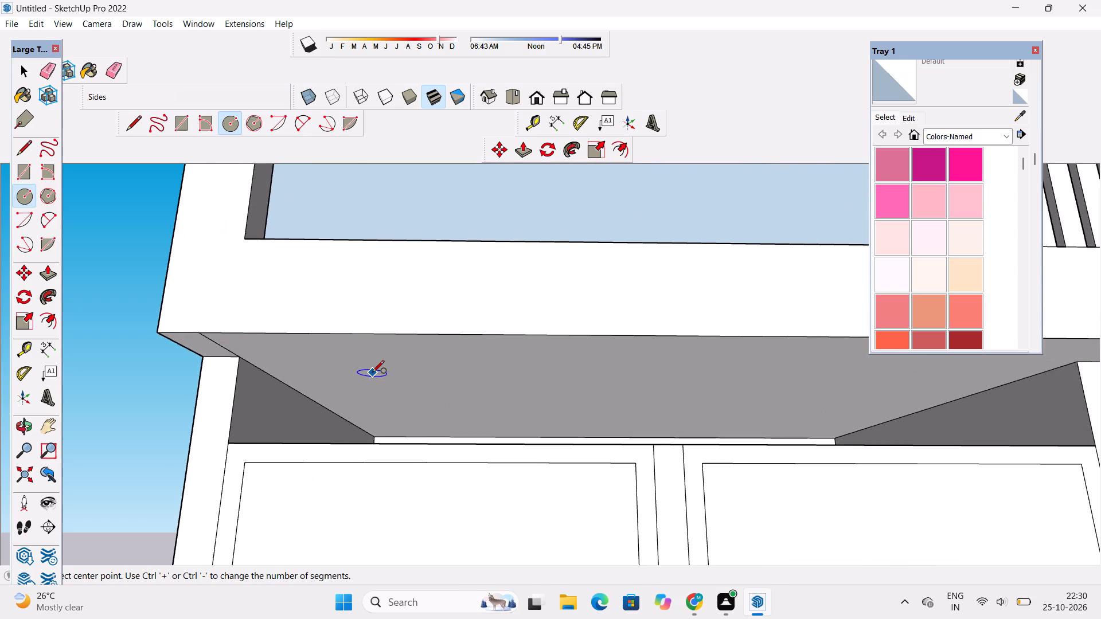
scroll(372, 373, "down", 2)
scroll(381, 381, "up", 2)
key("1")
key("1")
key("1")
key("1")
key("1")
key("1")
scroll(387, 398, "up", 1)
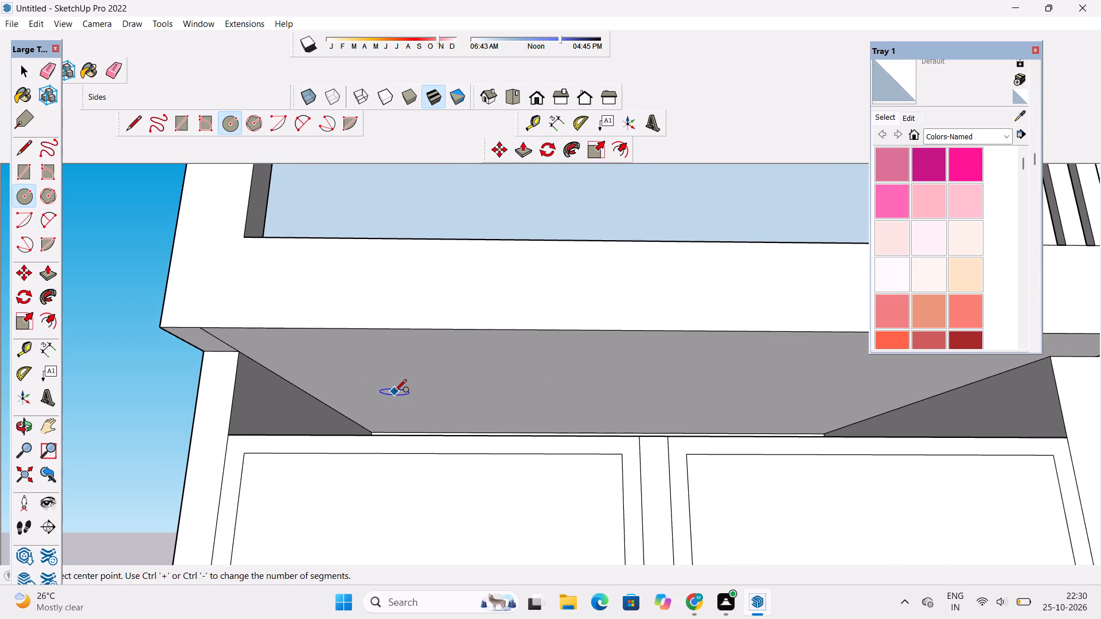
left_click(394, 392)
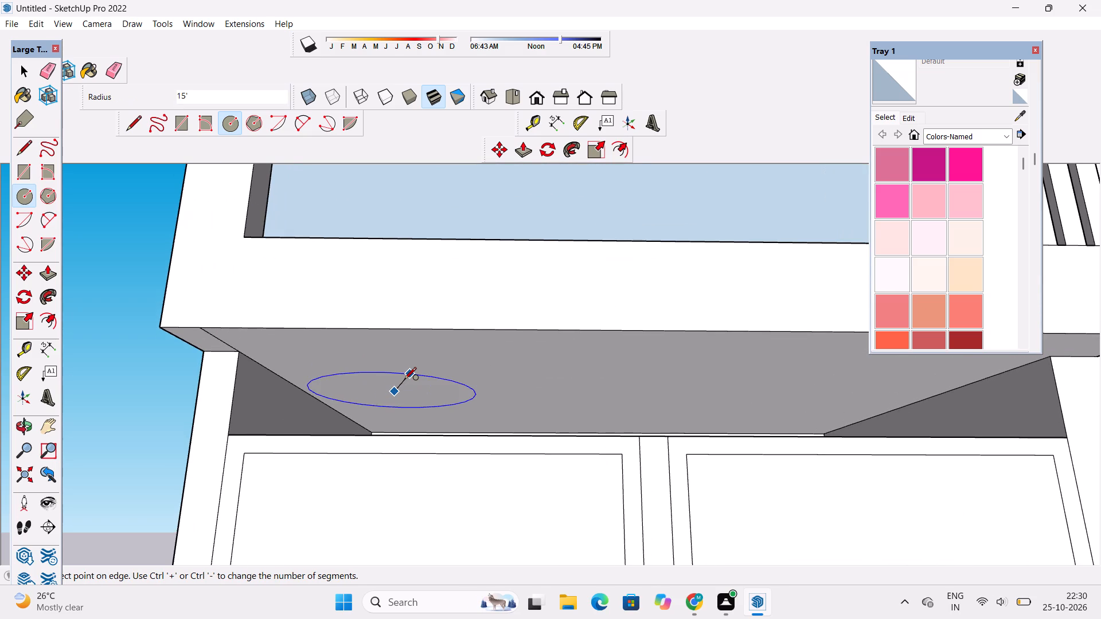
type("2'")
key("Return")
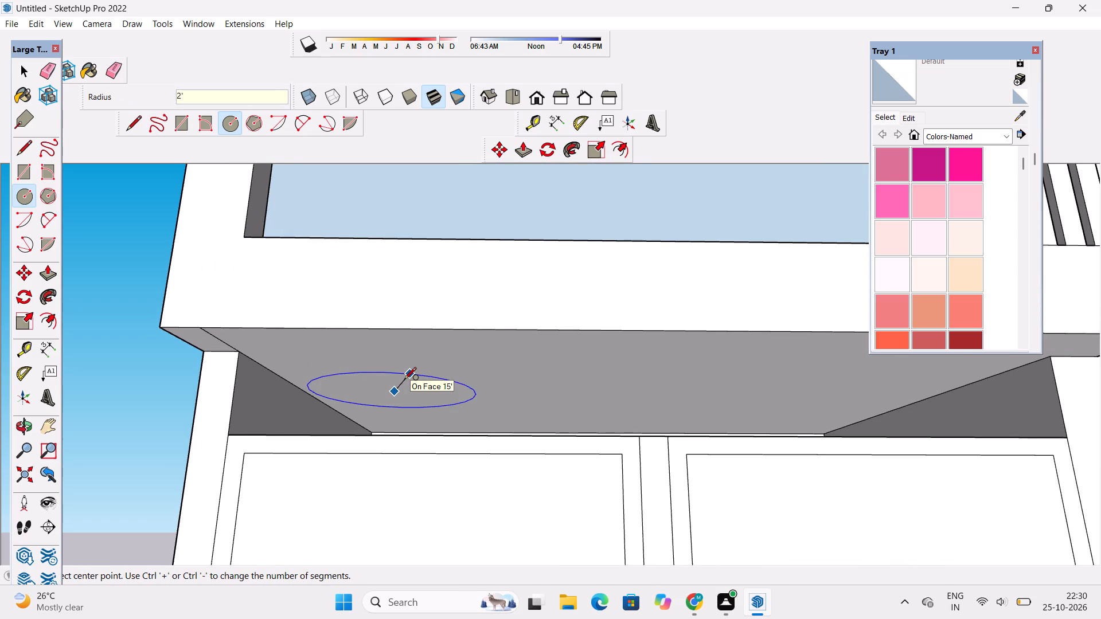
scroll(381, 336, "down", 5)
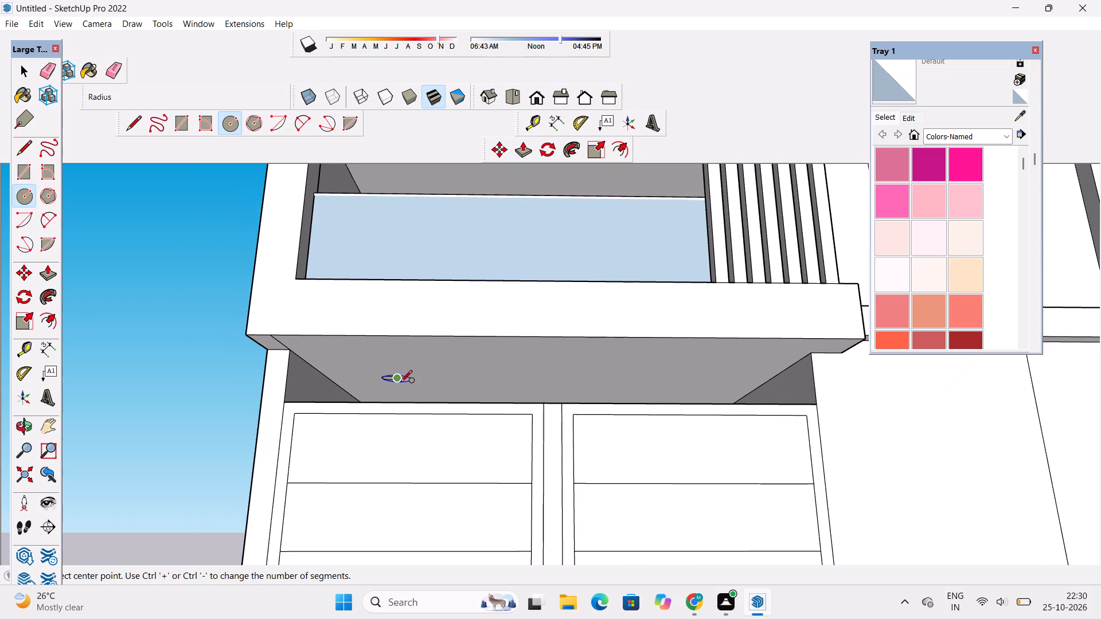
Set the new light circle's segment count to 60.
key("space")
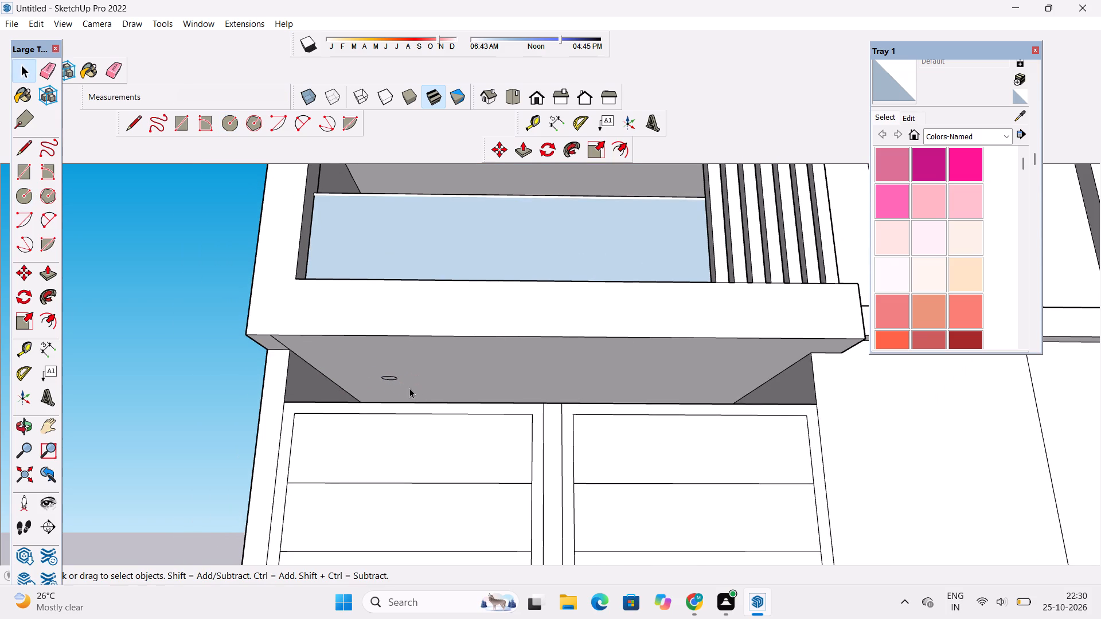
scroll(402, 401, "up", 11)
scroll(373, 308, "up", 2)
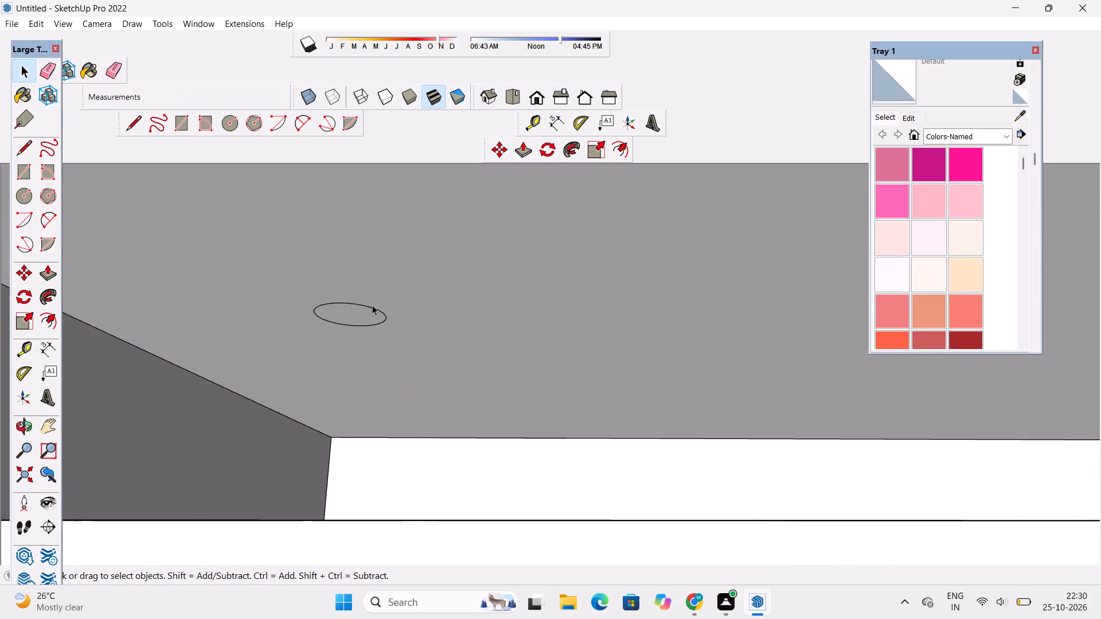
left_click(373, 309)
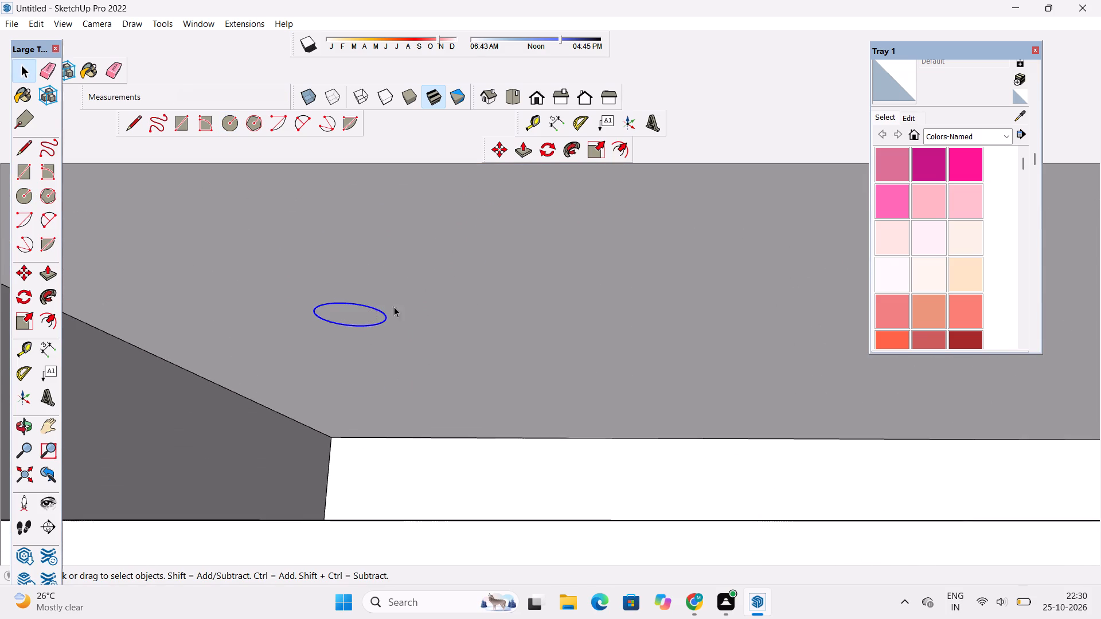
scroll(973, 184, "up", 2)
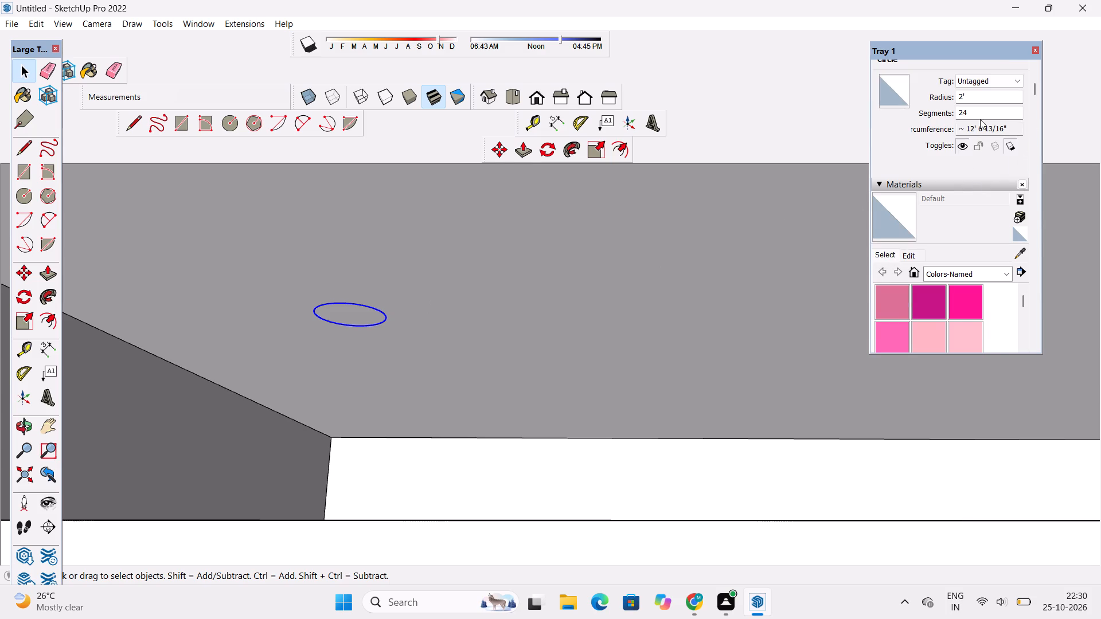
left_click(981, 115)
key("BackSpace")
key("BackSpace")
key("BackSpace")
key("BackSpace")
key("BackSpace")
key("BackSpace")
key("BackSpace")
key("BackSpace")
key("BackSpace")
key("BackSpace")
type("60")
key("Return")
scroll(914, 163, "down", 3)
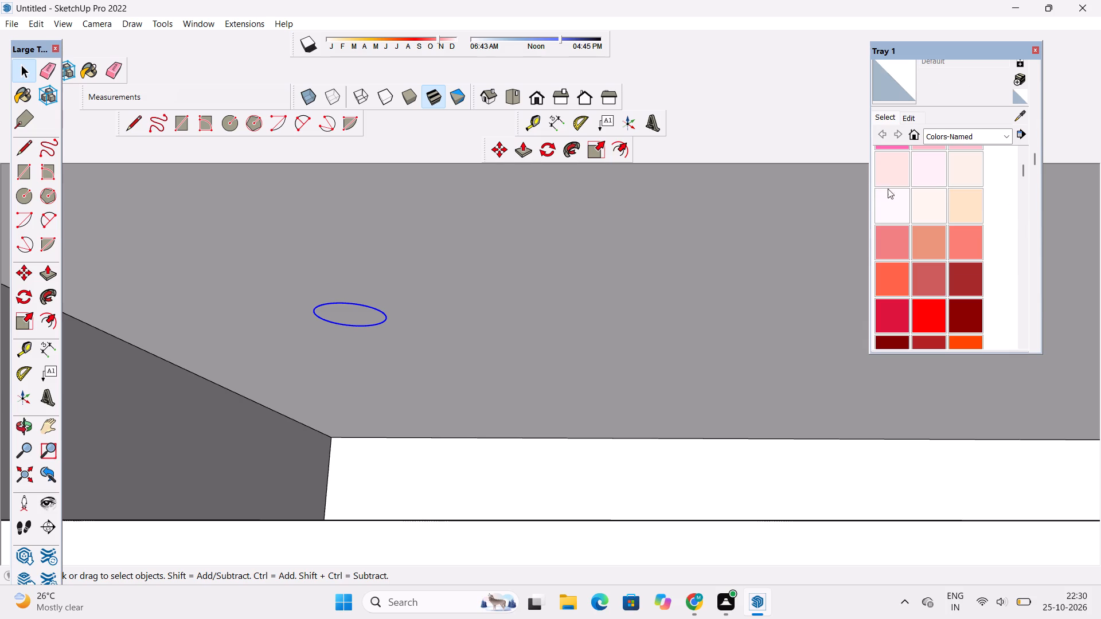
scroll(600, 322, "down", 1)
Copy the light circle and its face 37' along the balcony underside toward the tower, as an array of two copies.
key("o")
scroll(496, 343, "down", 6)
left_click_drag(516, 352, 490, 362, "shift")
left_click_drag(490, 362, 520, 377, "shift")
key("space")
scroll(357, 366, "down", 4)
left_click(96, 354)
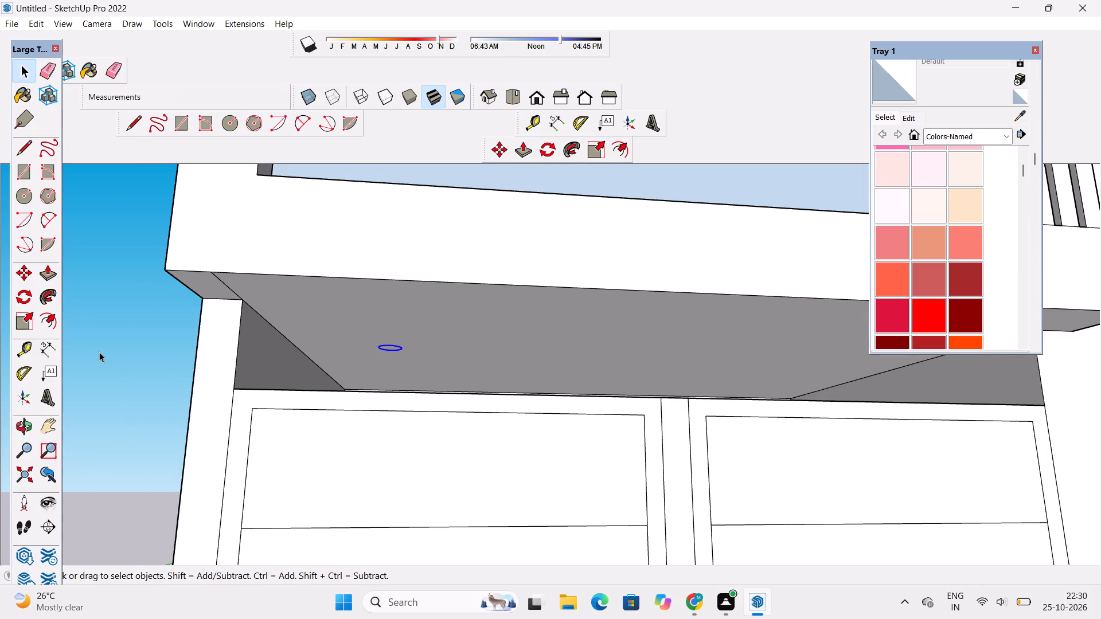
scroll(419, 358, "up", 5)
scroll(355, 350, "down", 3)
scroll(470, 382, "up", 2)
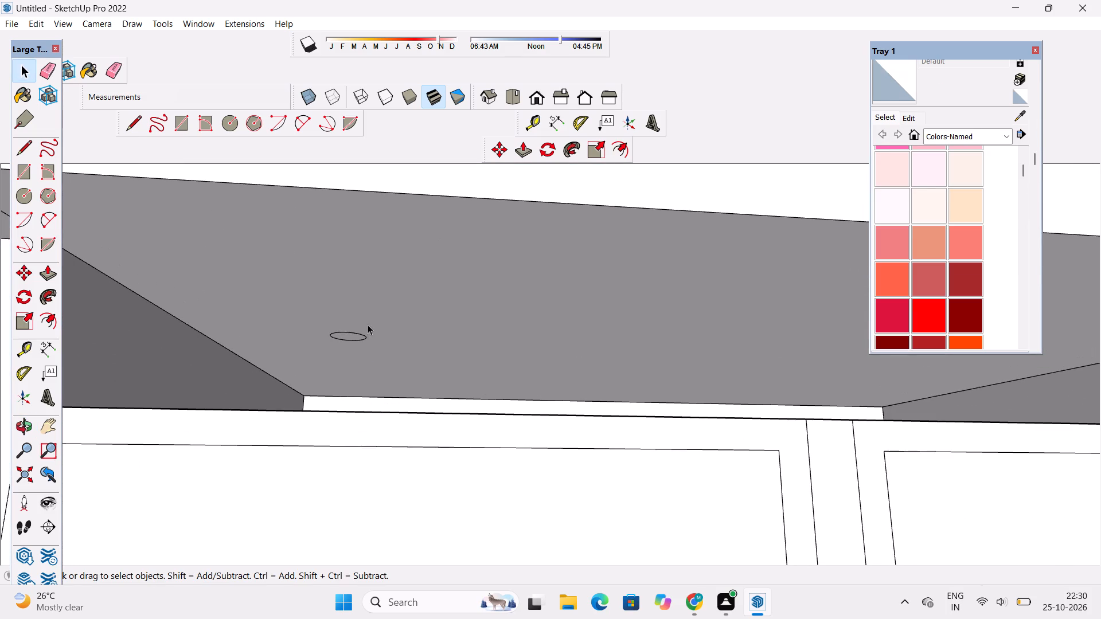
double_click(331, 331)
scroll(306, 322, "down", 9)
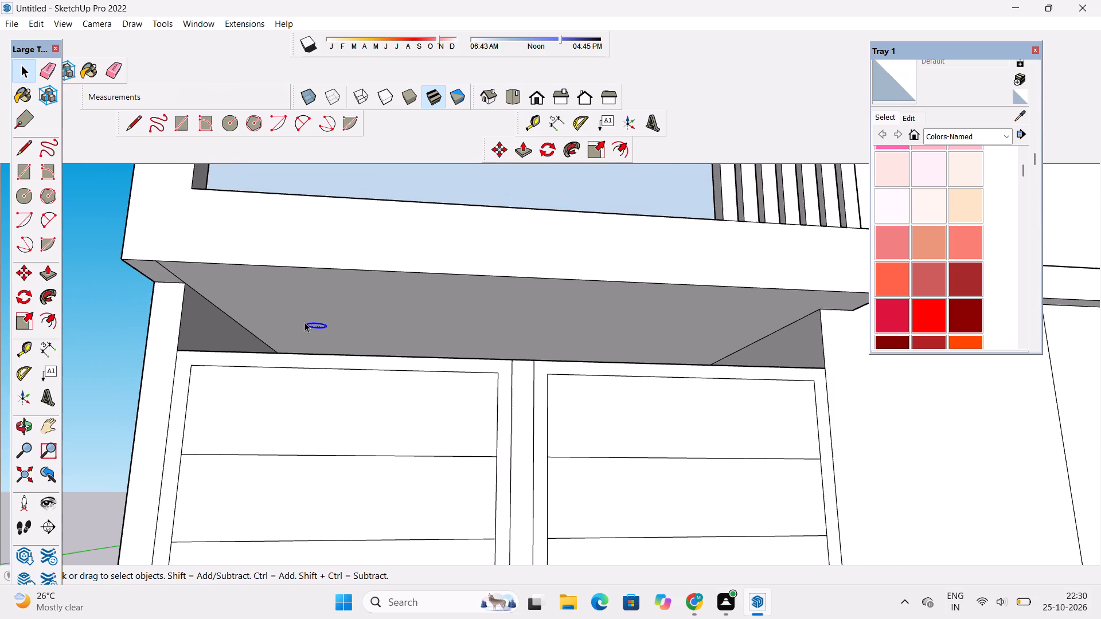
key("m")
scroll(228, 314, "down", 4)
scroll(281, 338, "up", 14)
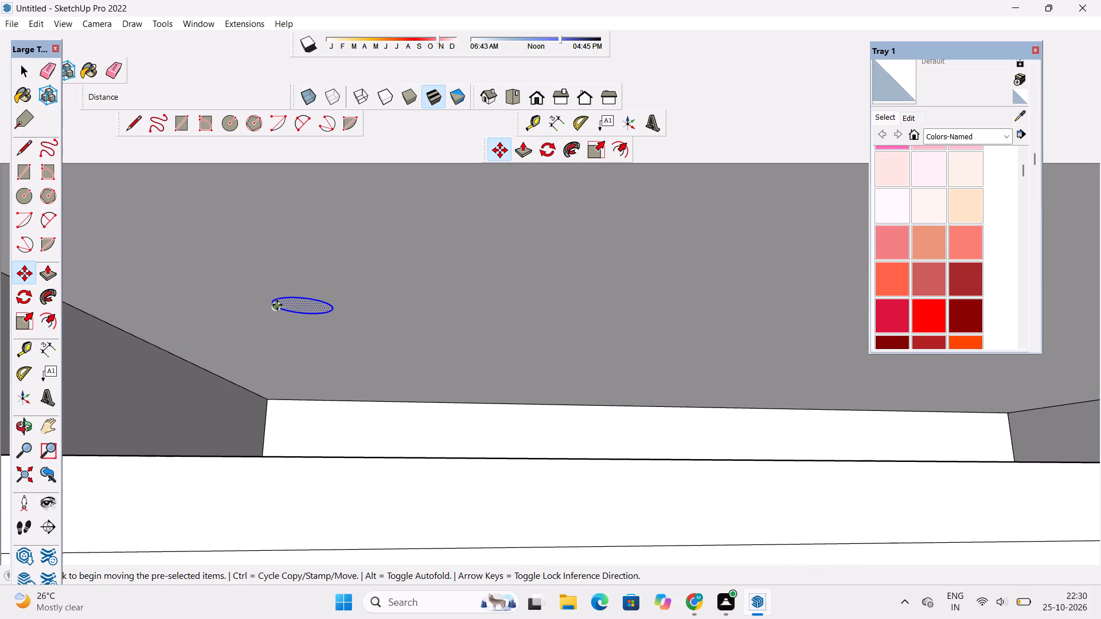
left_click(271, 301)
scroll(271, 301, "down", 14)
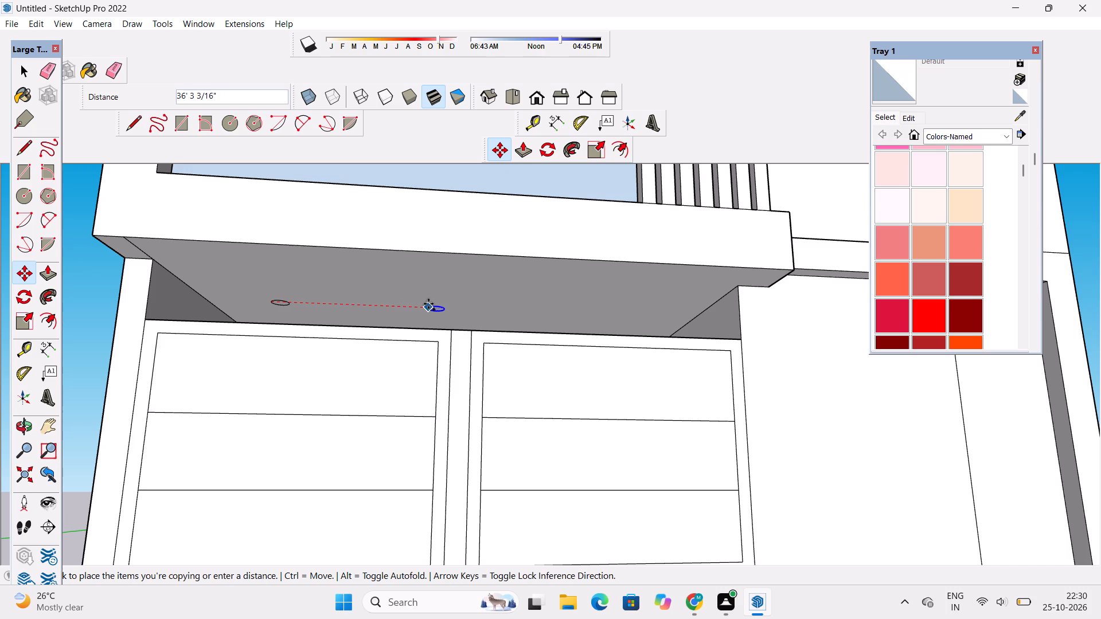
type("37'")
key("Return")
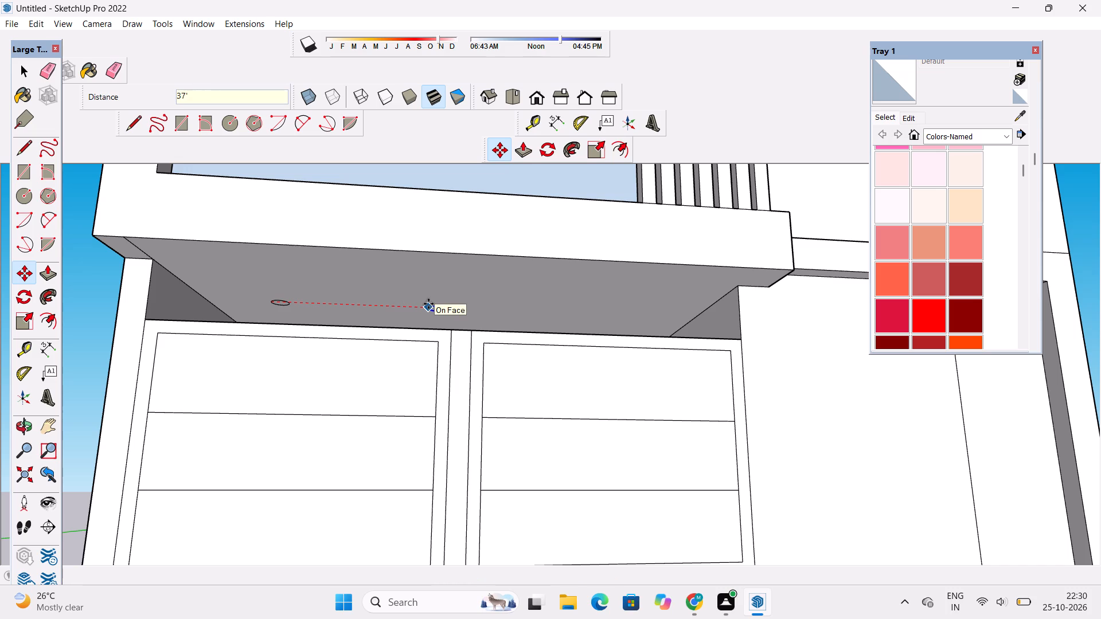
type("*2")
key("Return")
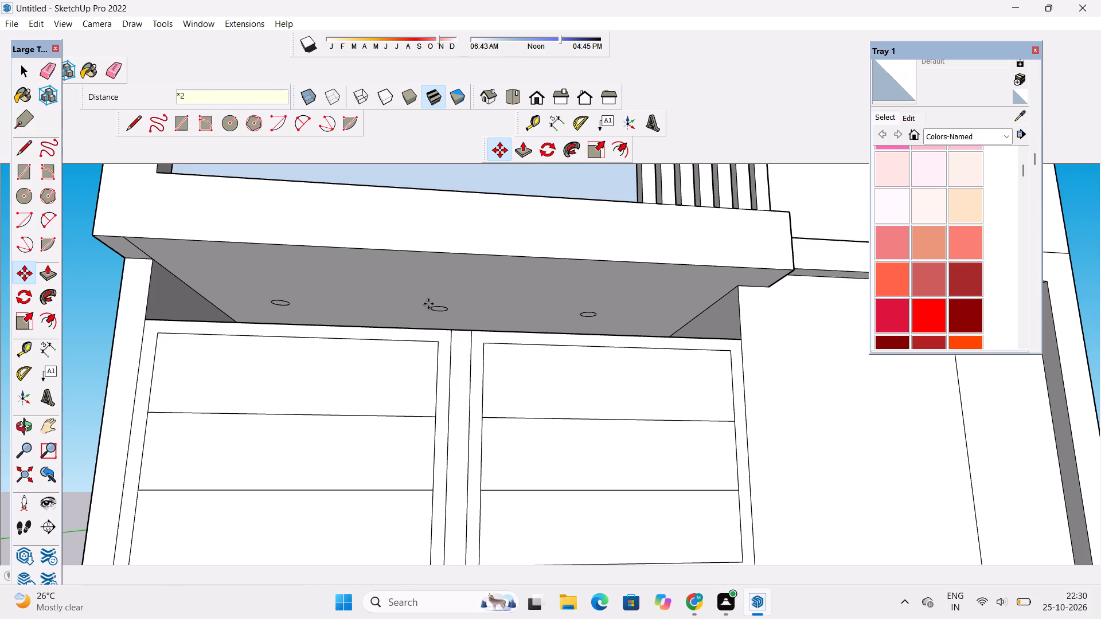
key("space")
left_click(96, 295)
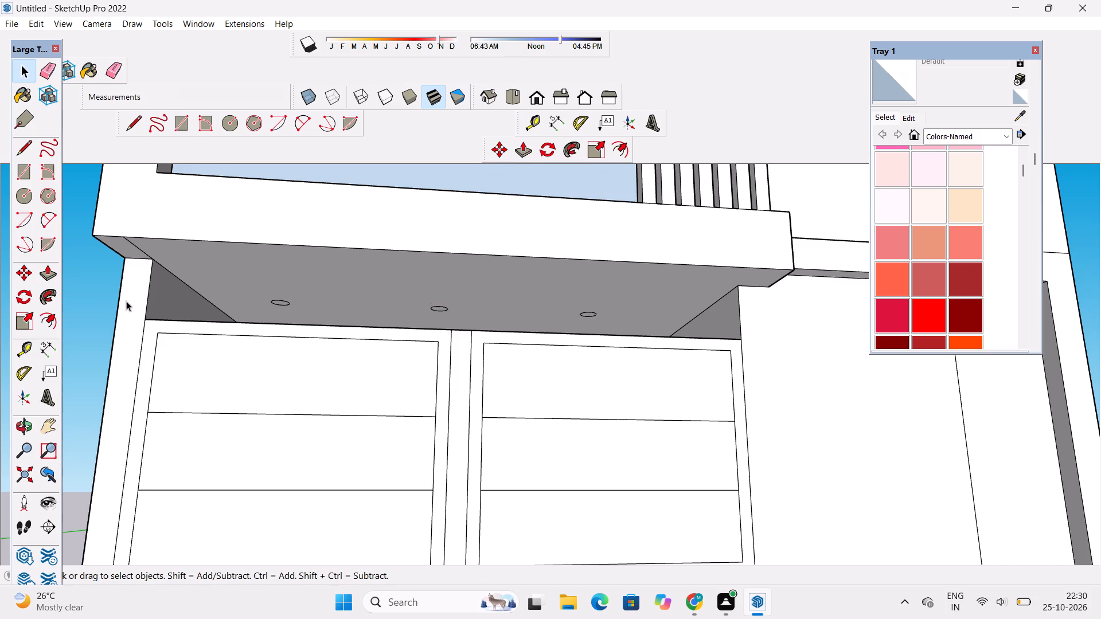
Inspect the light circles under the lowest balcony, the garage front, the upper balconies and the terrace railing.
key("o")
scroll(175, 295, "down", 6)
left_click_drag(203, 299, 223, 325)
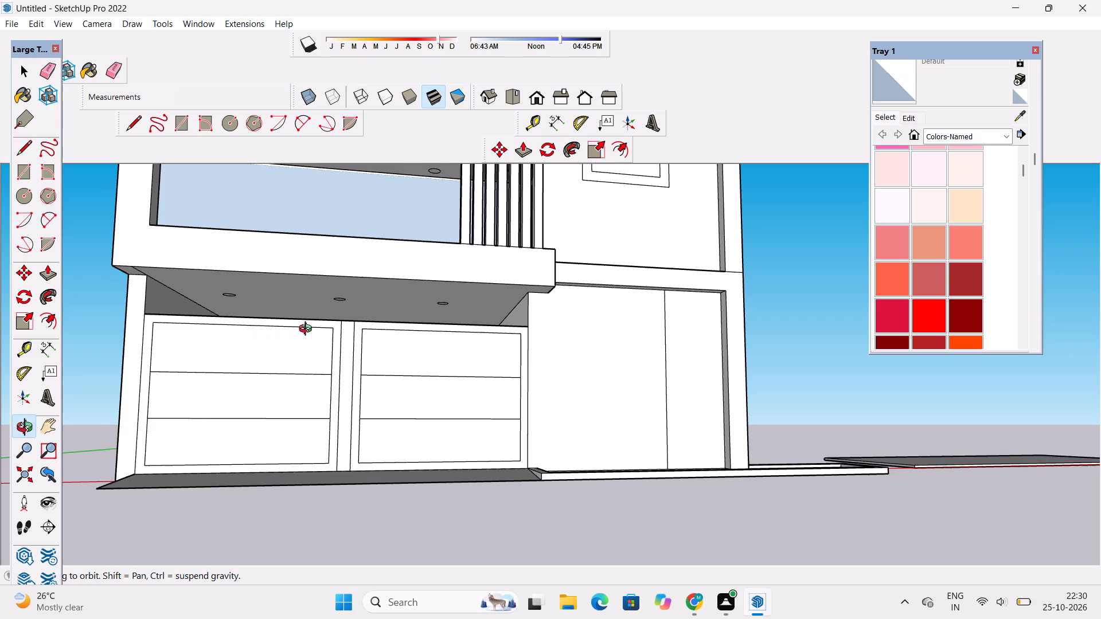
left_click_drag(309, 330, 309, 308)
scroll(233, 257, "down", 2)
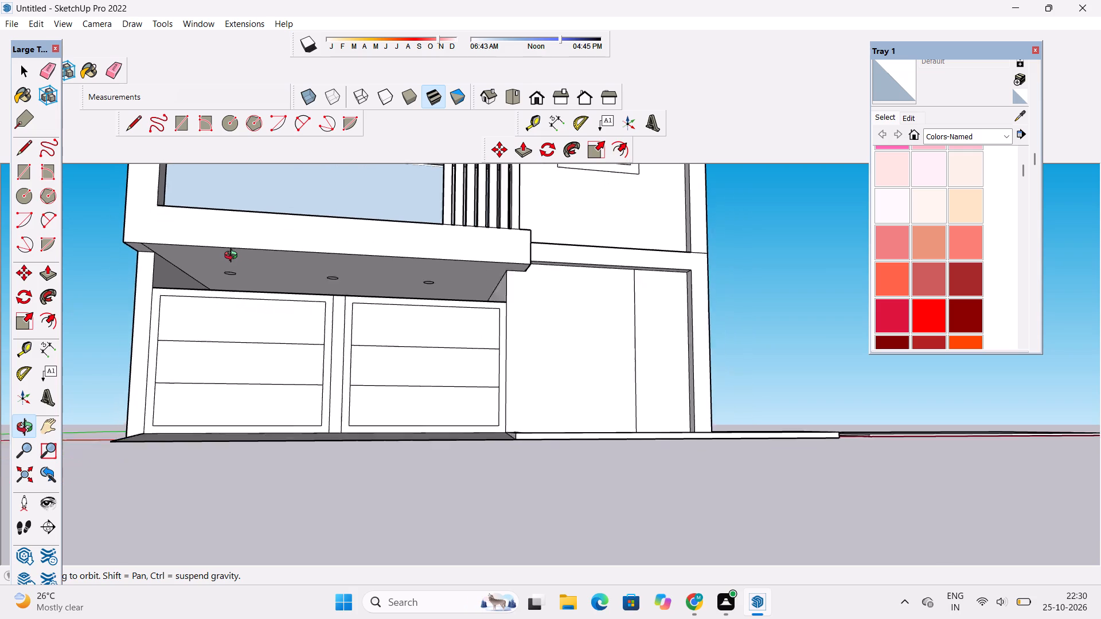
scroll(233, 257, "down", 3)
left_click_drag(304, 284, 246, 275)
scroll(246, 275, "up", 2)
left_click_drag(246, 275, 276, 299, "shift")
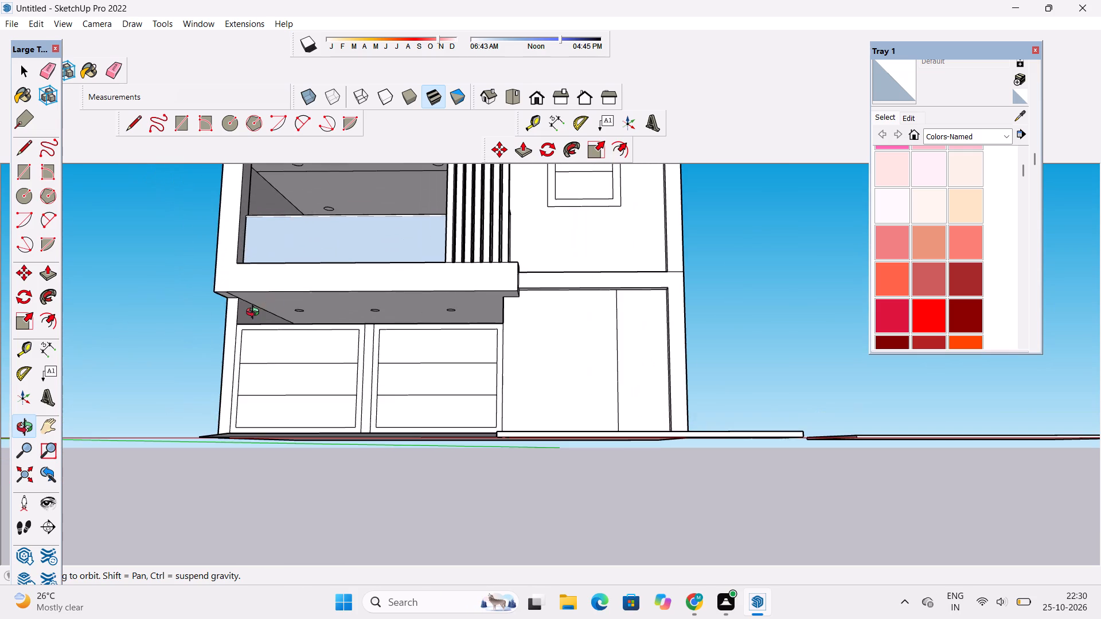
scroll(255, 314, "up", 5)
left_click_drag(428, 297, 402, 293, "shift")
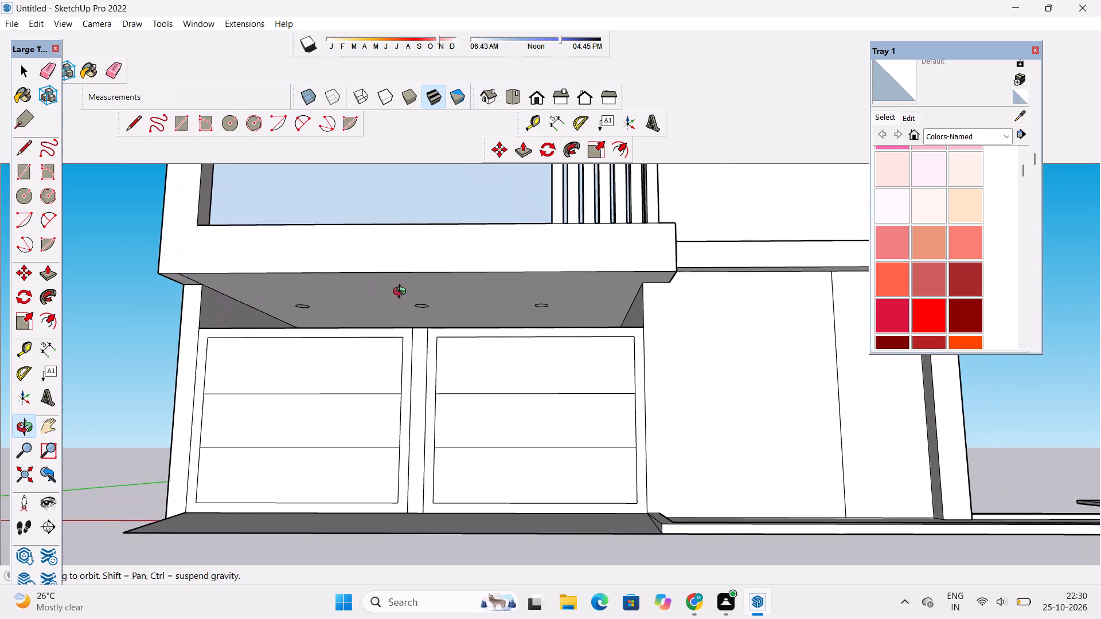
left_click_drag(427, 300, 434, 307)
left_click_drag(580, 318, 478, 299)
scroll(473, 286, "down", 5)
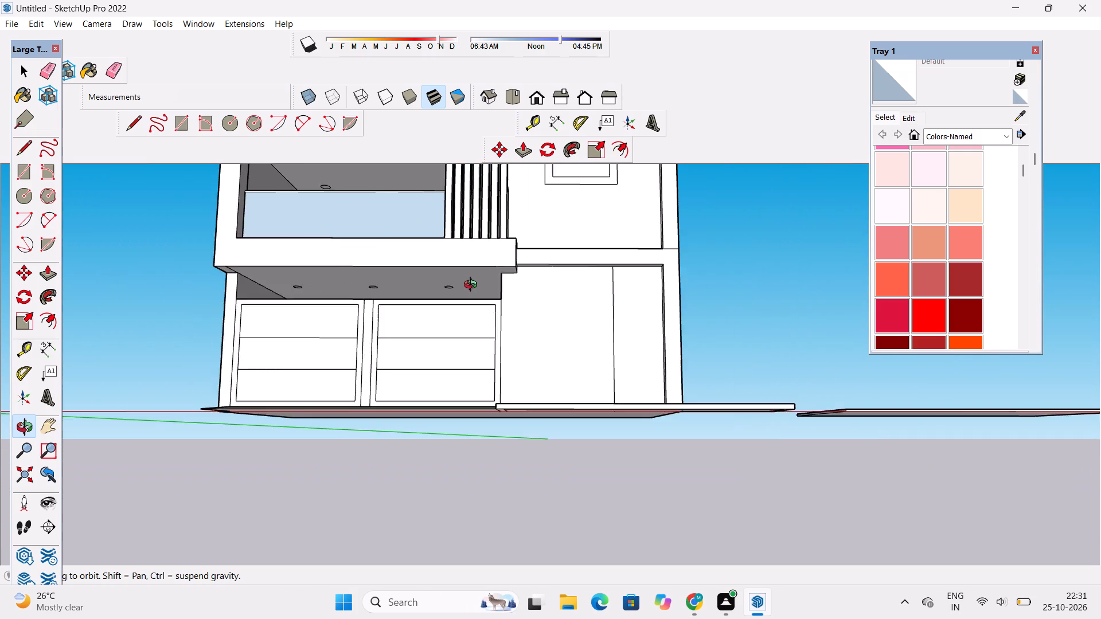
left_click_drag(473, 286, 654, 359)
left_click_drag(644, 362, 557, 374)
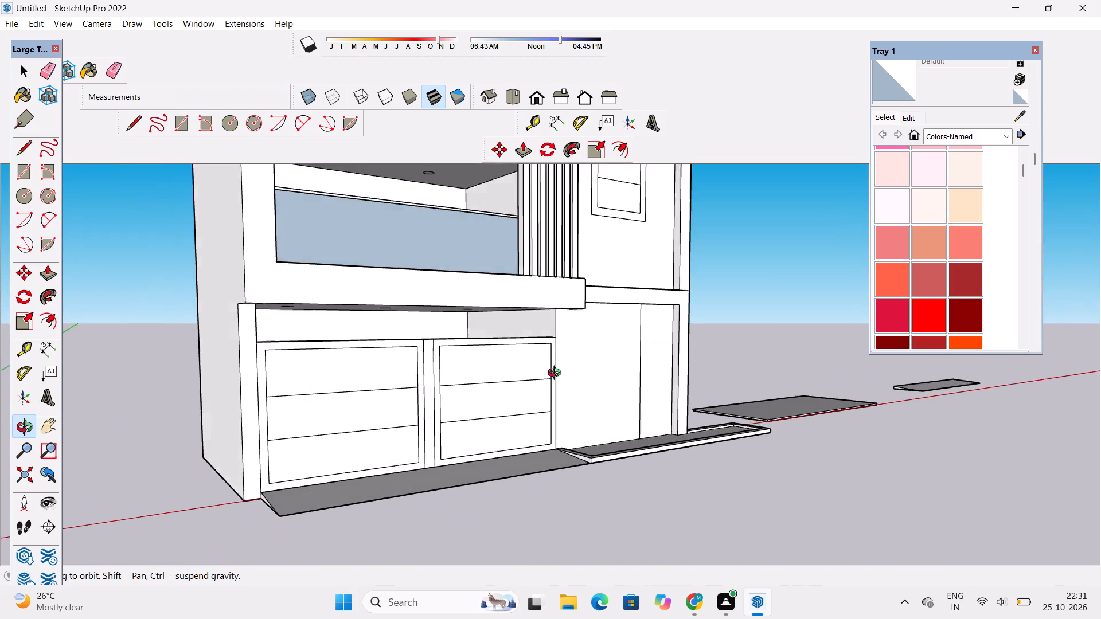
left_click_drag(557, 374, 268, 378)
scroll(396, 317, "down", 3)
left_click_drag(477, 263, 508, 346, "shift")
left_click_drag(546, 220, 550, 295, "shift")
left_click_drag(550, 303, 729, 327)
scroll(427, 250, "up", 3)
left_click_drag(427, 254, 427, 273, "shift")
left_click_drag(426, 274, 398, 281)
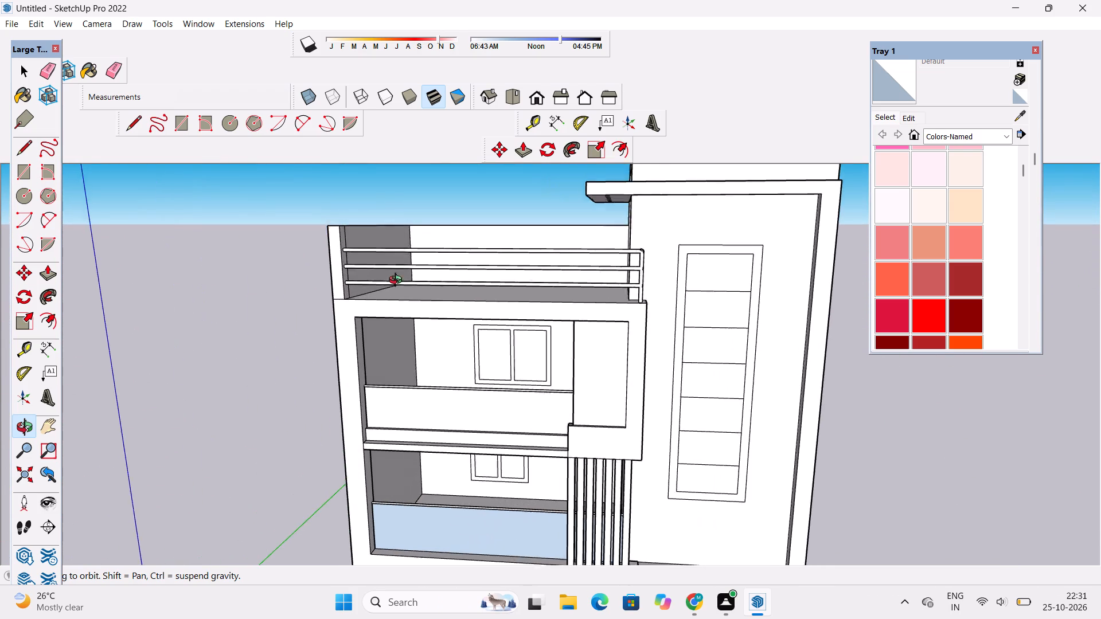
left_click_drag(398, 281, 339, 295)
scroll(382, 224, "up", 9)
scroll(381, 225, "down", 5)
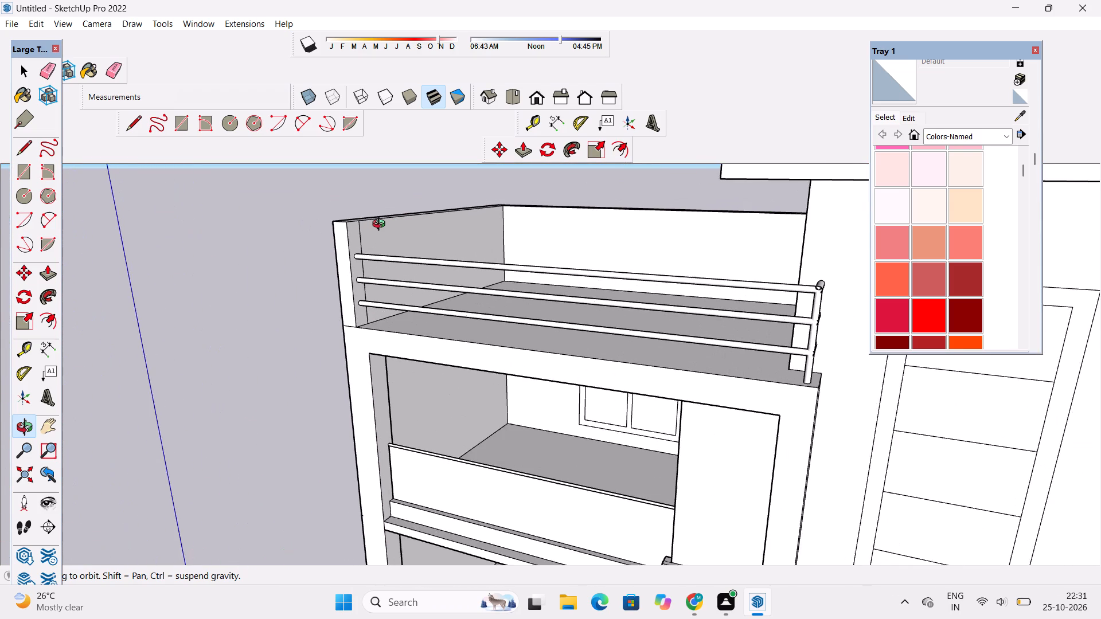
left_click_drag(381, 225, 384, 238, "shift")
left_click_drag(388, 244, 639, 337)
Erase the horizontal seam edge between the terrace parapet and the wall below on the house's outer side wall.
scroll(580, 292, "down", 4)
left_click_drag(301, 367, 386, 268)
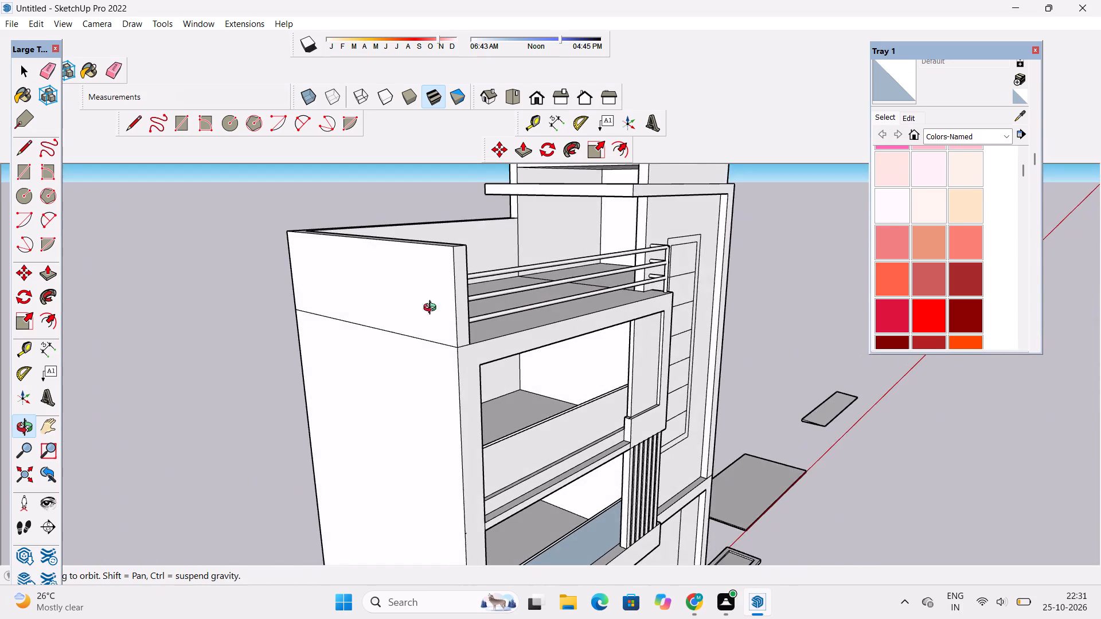
left_click_drag(432, 310, 376, 326, "shift")
left_click_drag(376, 326, 357, 326)
key("e")
left_click_drag(348, 312, 331, 366)
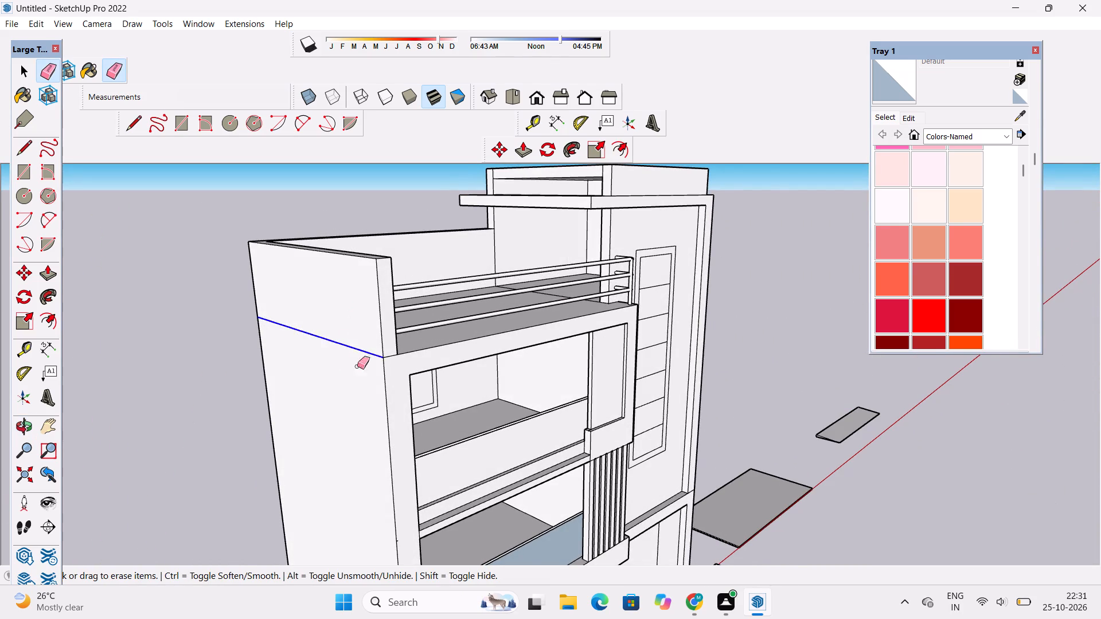
scroll(385, 364, "up", 4)
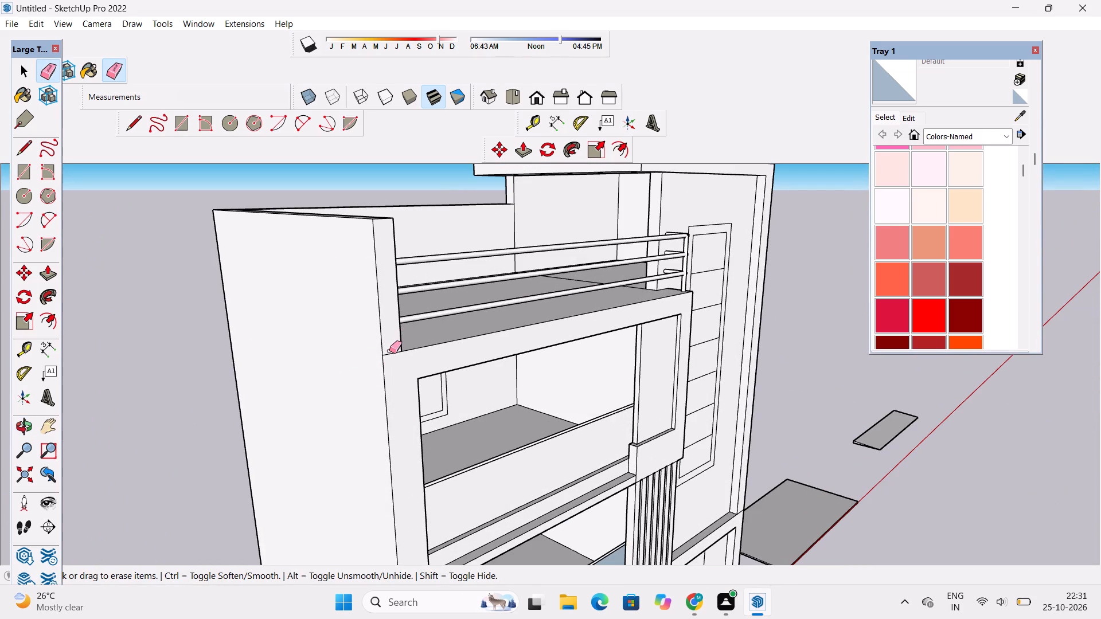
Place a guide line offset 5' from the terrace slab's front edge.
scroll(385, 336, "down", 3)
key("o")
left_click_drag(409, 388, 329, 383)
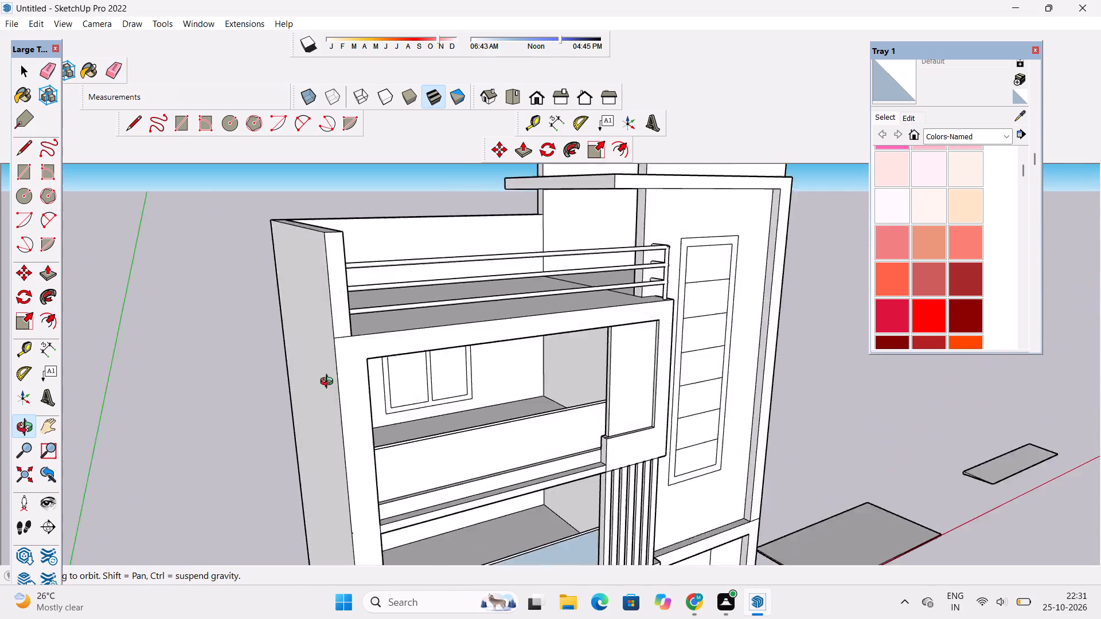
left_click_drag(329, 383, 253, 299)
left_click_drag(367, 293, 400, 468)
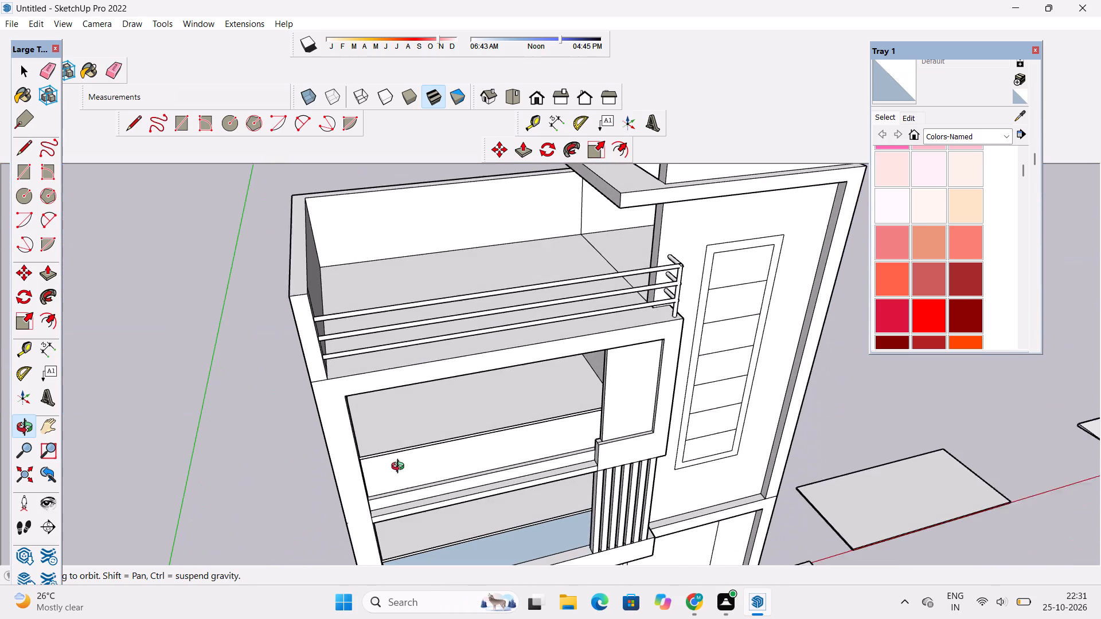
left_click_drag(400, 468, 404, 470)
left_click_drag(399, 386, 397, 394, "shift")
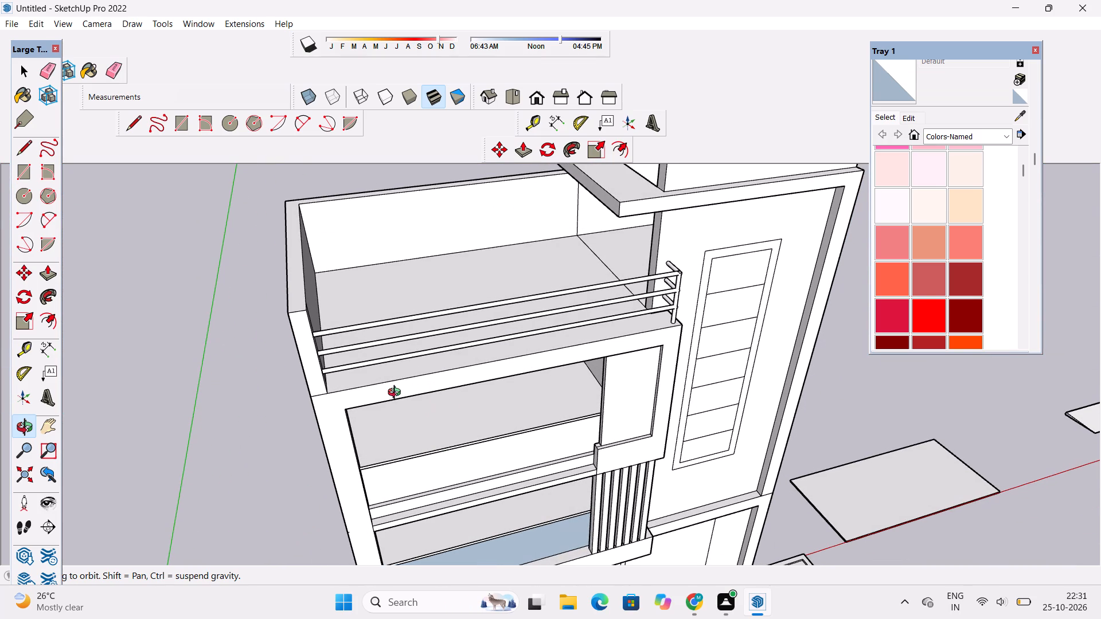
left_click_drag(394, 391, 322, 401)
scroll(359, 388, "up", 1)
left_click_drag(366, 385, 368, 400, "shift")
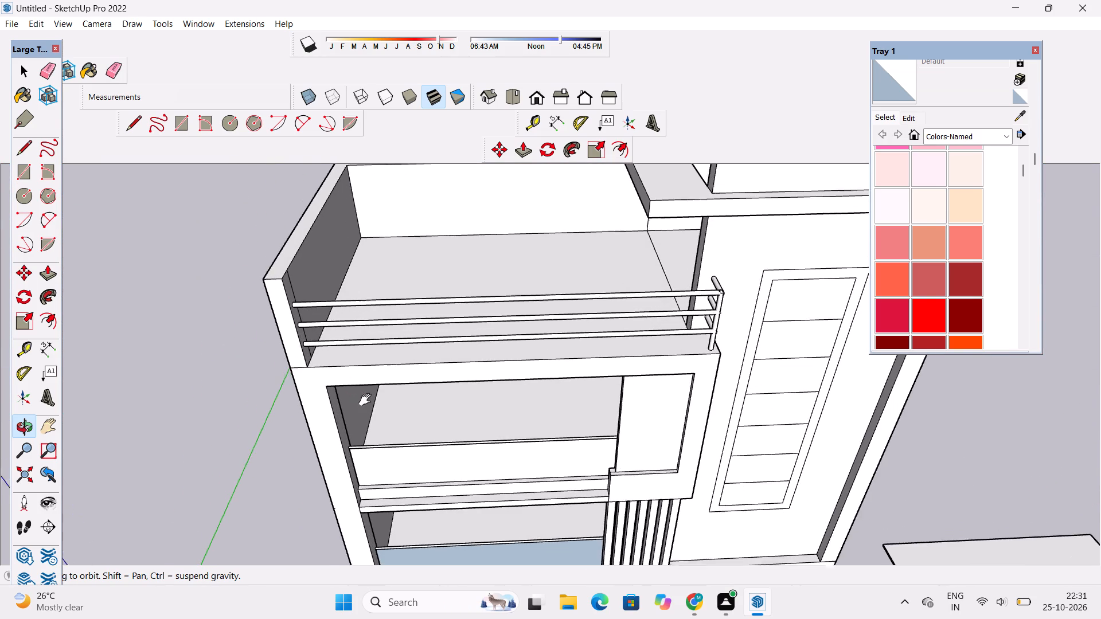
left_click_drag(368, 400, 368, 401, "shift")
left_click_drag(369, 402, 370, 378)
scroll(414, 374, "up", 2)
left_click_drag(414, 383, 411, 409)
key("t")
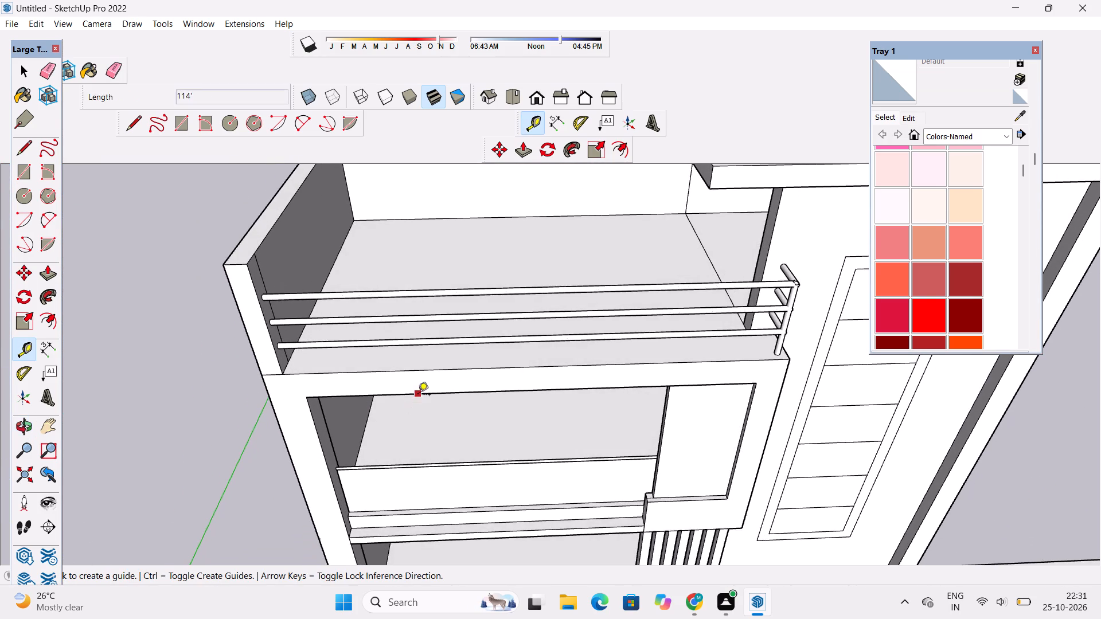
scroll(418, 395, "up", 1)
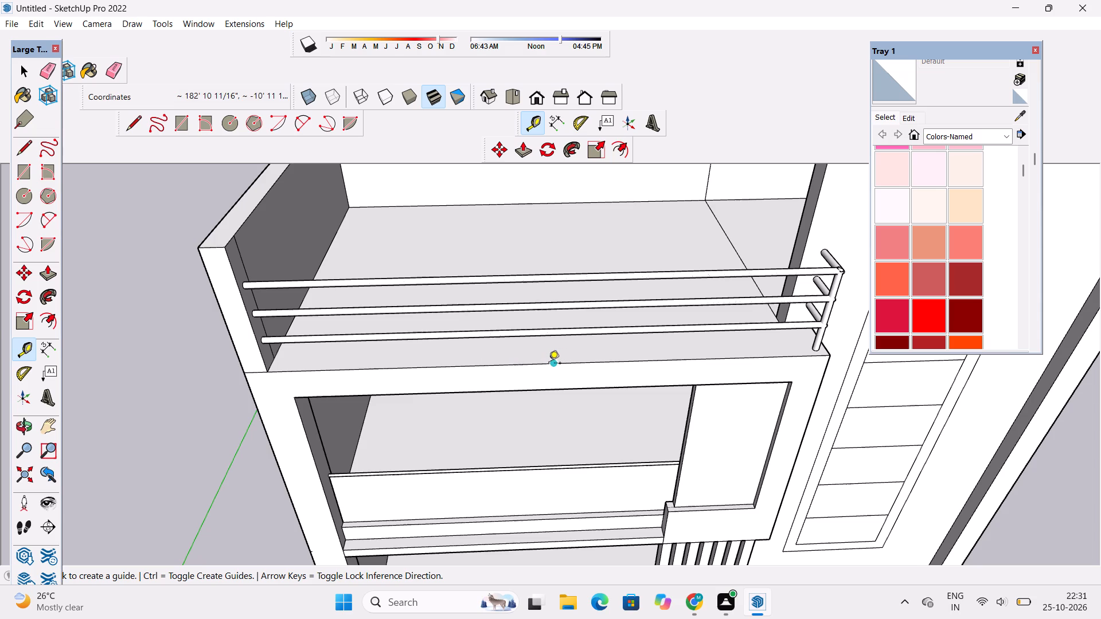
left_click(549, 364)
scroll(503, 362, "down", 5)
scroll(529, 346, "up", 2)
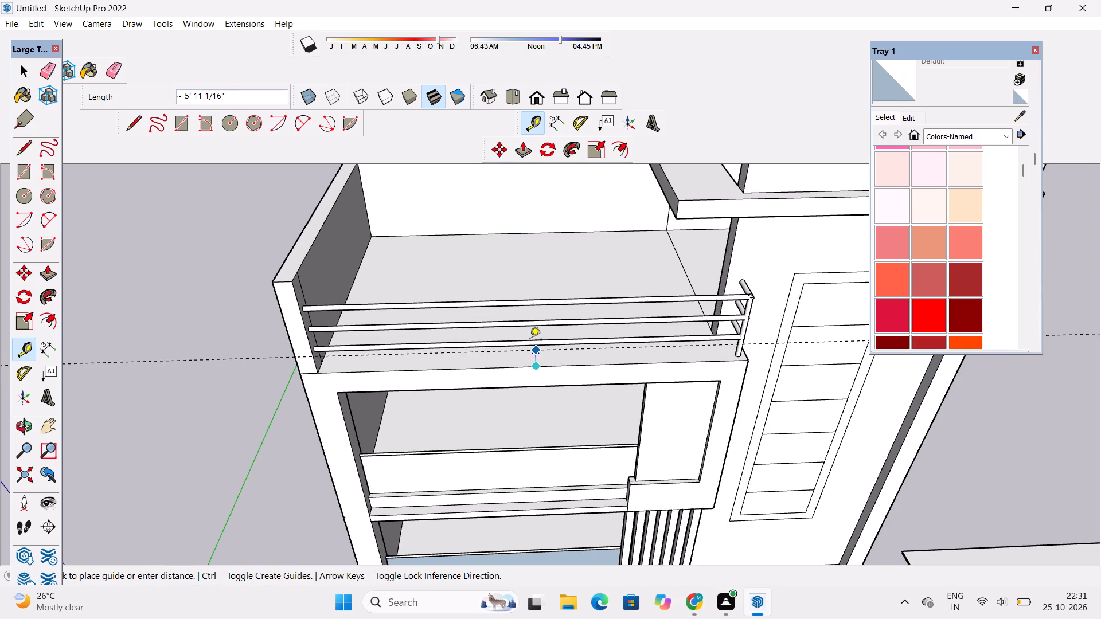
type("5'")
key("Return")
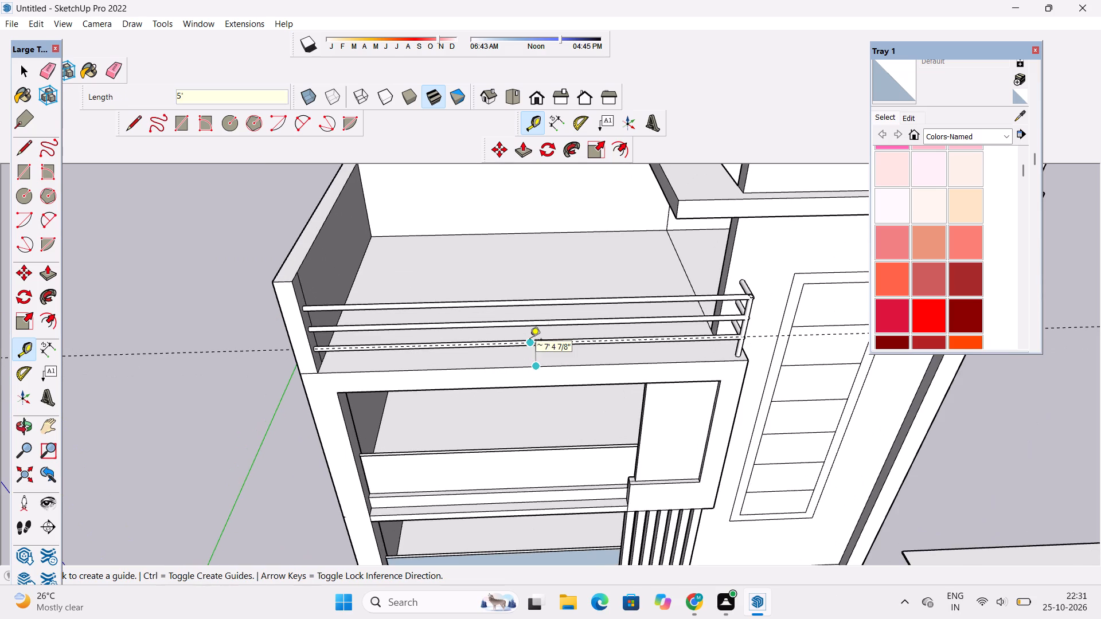
Draw a 125' line across the terrace floor parallel to its front edge, from the side parapet to the slab's tower-side edge.
key("l")
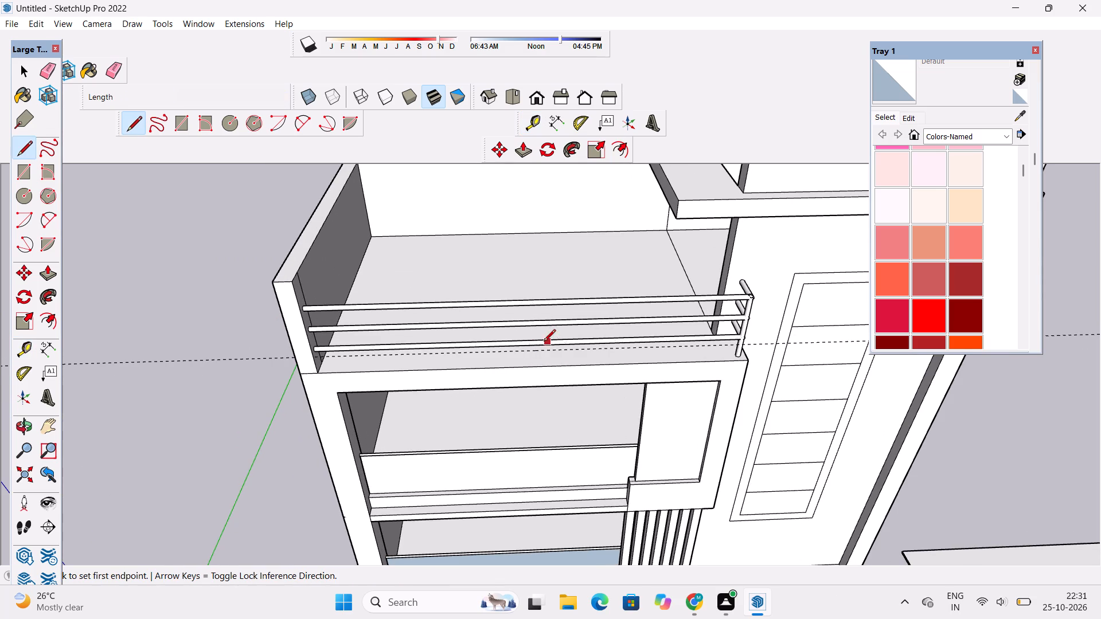
scroll(329, 359, "up", 17)
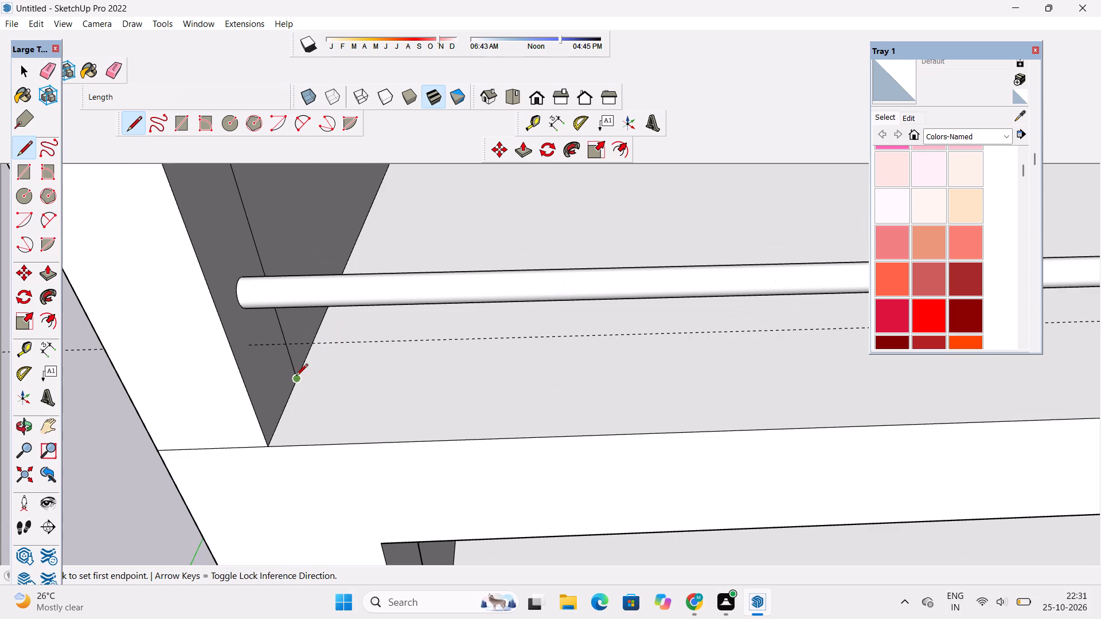
left_click(296, 377)
scroll(296, 377, "down", 20)
scroll(296, 377, "down", 1)
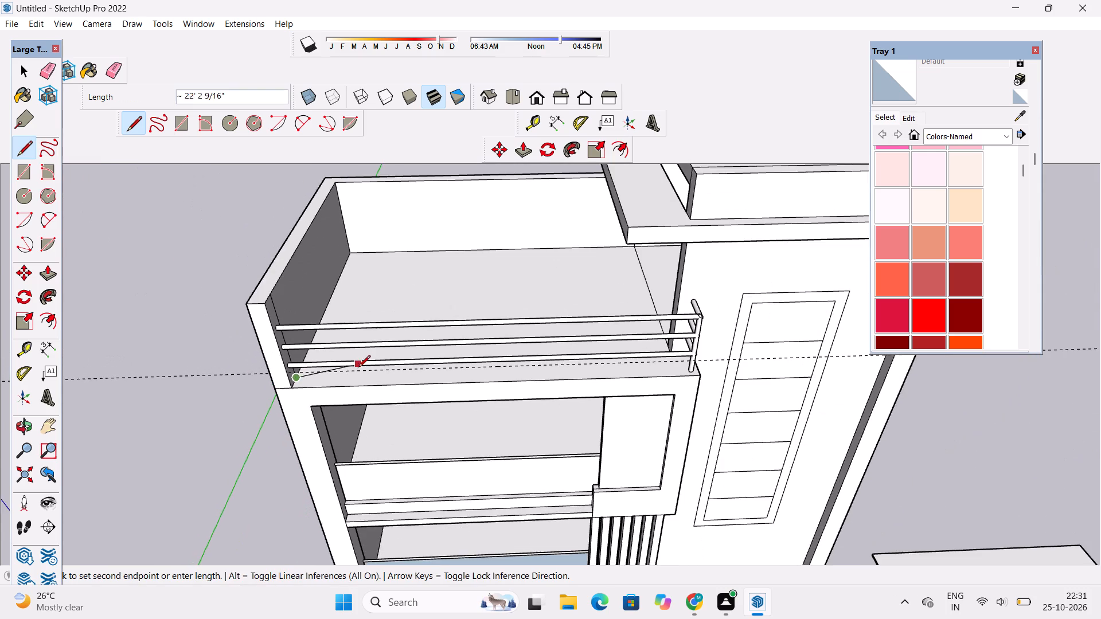
scroll(351, 370, "down", 5)
scroll(567, 371, "up", 17)
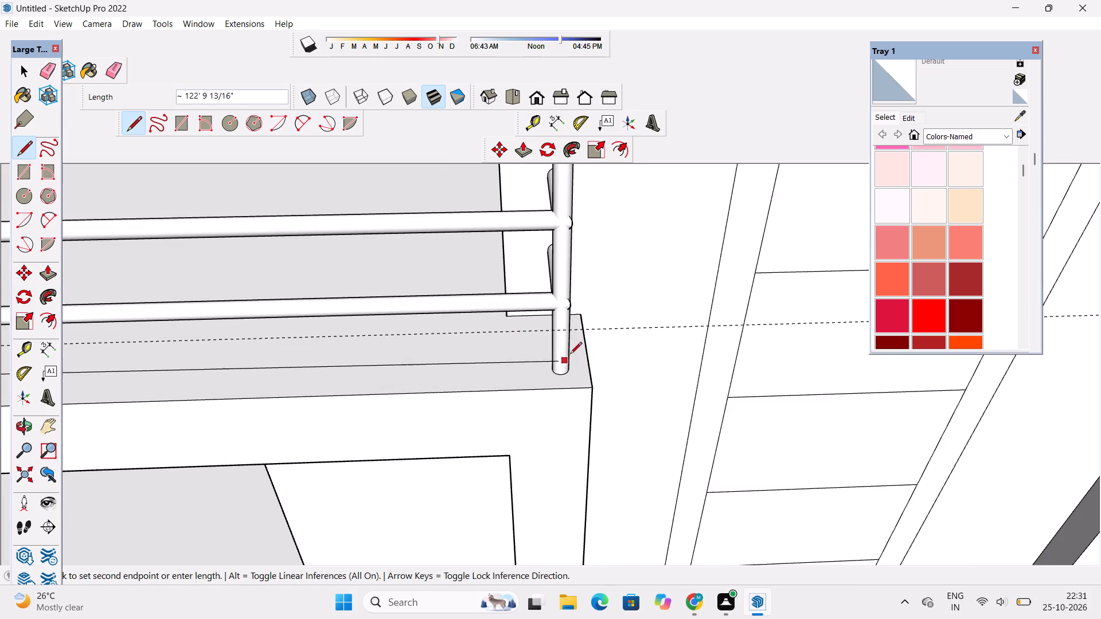
scroll(573, 347, "up", 6)
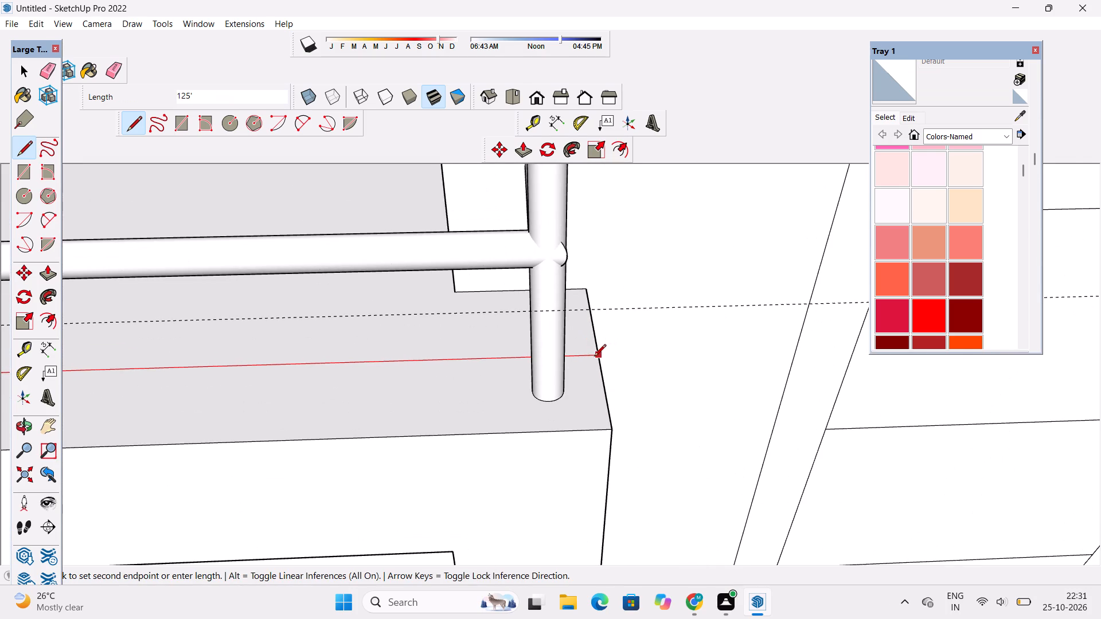
left_click(594, 357)
key("space")
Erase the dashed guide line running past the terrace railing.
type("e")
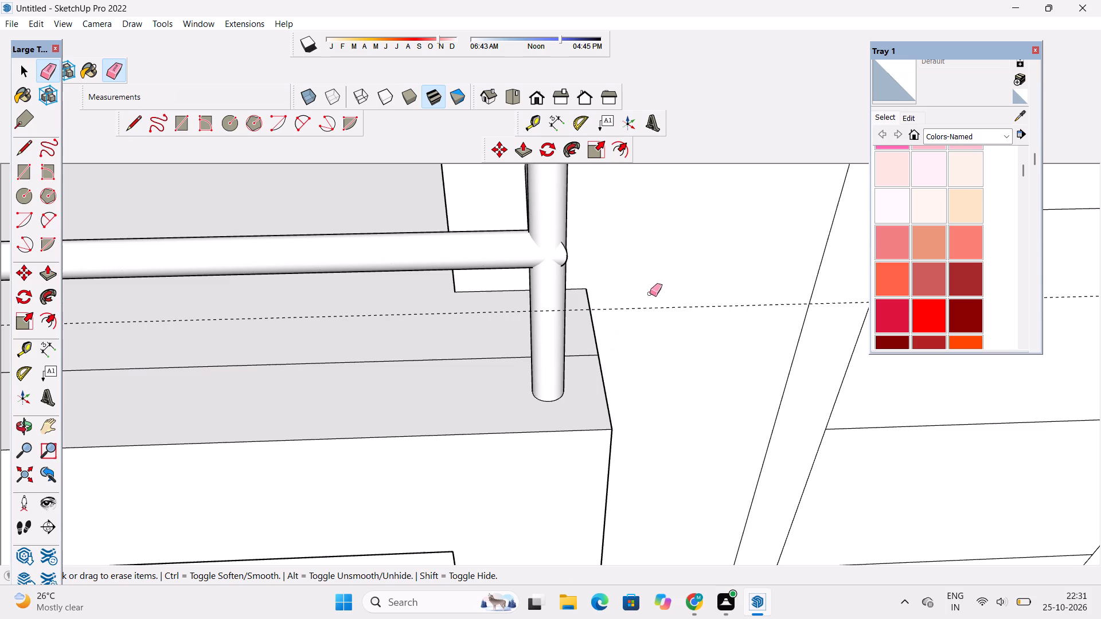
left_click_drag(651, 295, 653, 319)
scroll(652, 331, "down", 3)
Push/pull the narrow floor strip along the terrace's front edge up by 1.10' to form a curb.
key("space")
scroll(671, 348, "down", 4)
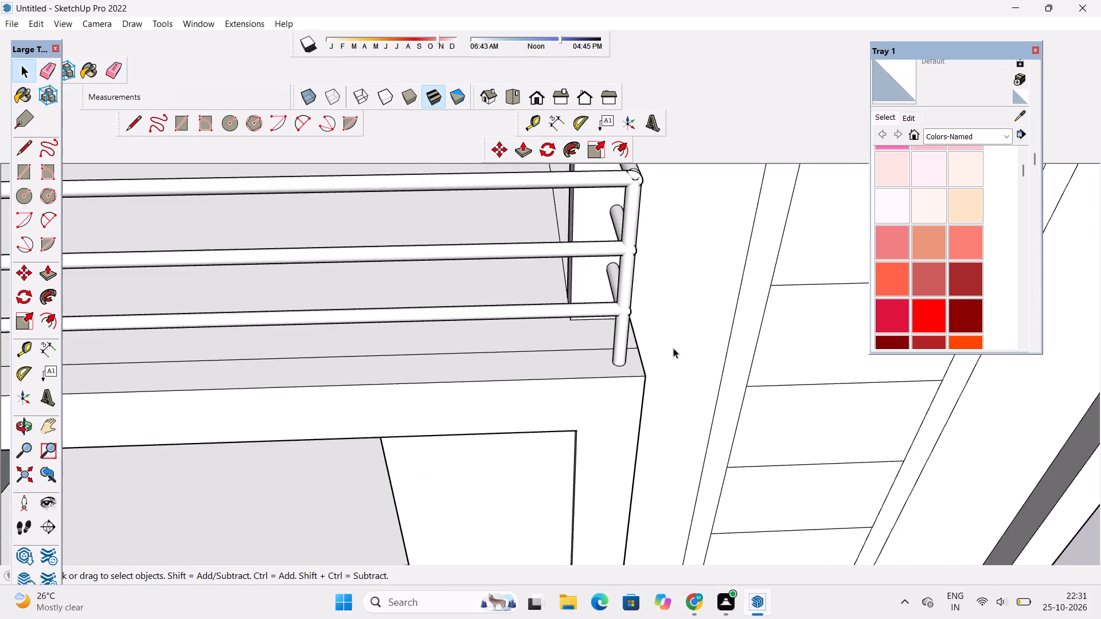
scroll(673, 348, "down", 6)
left_click(615, 352)
scroll(615, 352, "up", 3)
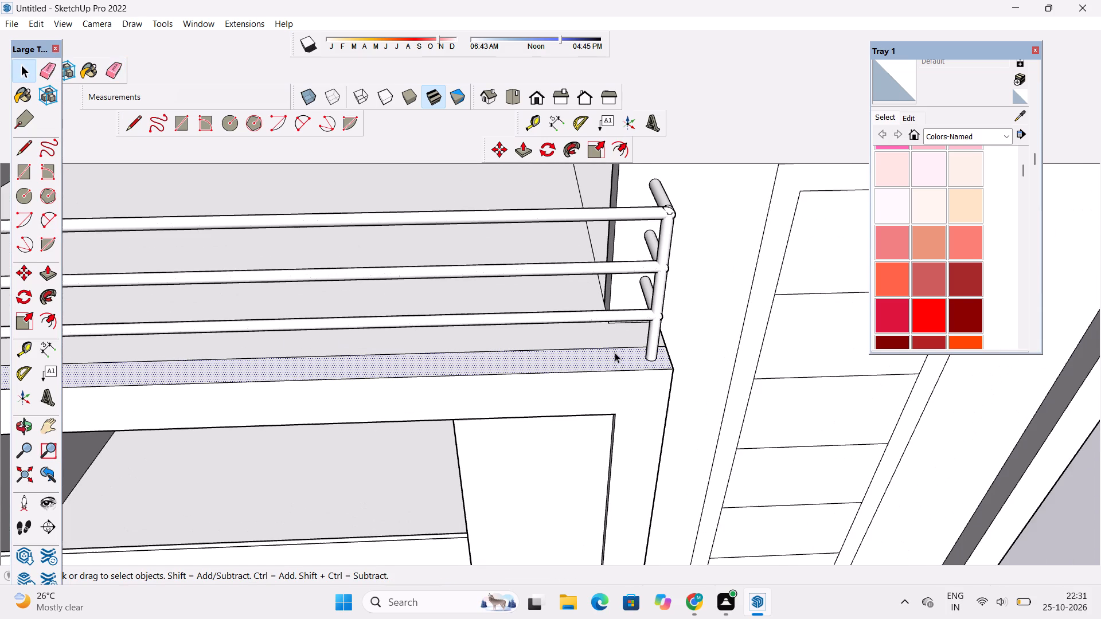
key("p")
left_click(615, 352)
scroll(615, 352, "down", 8)
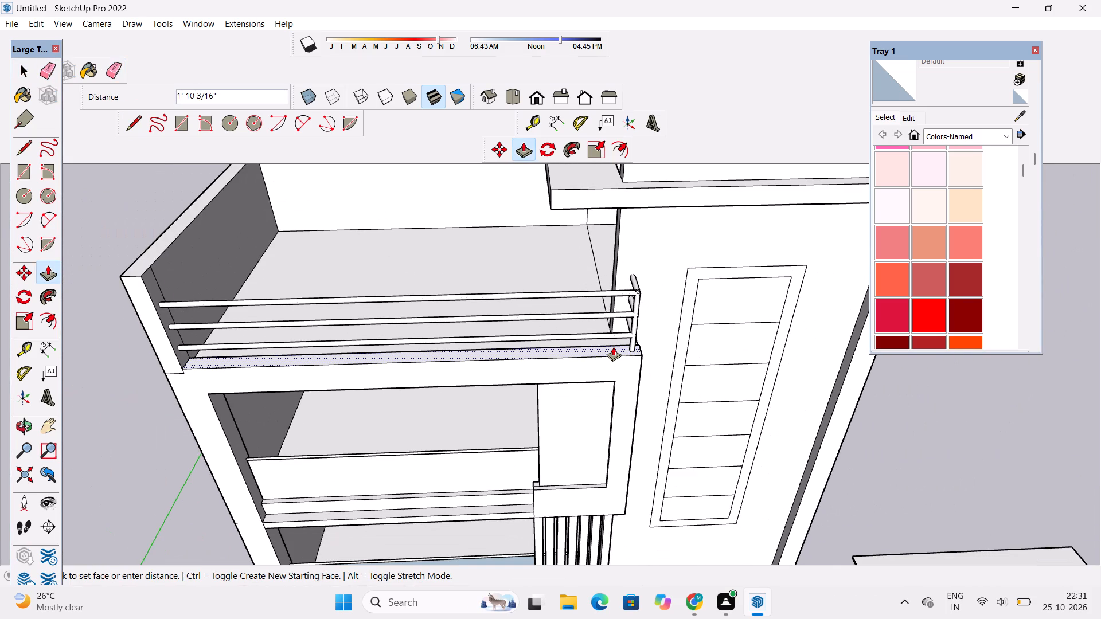
key("1")
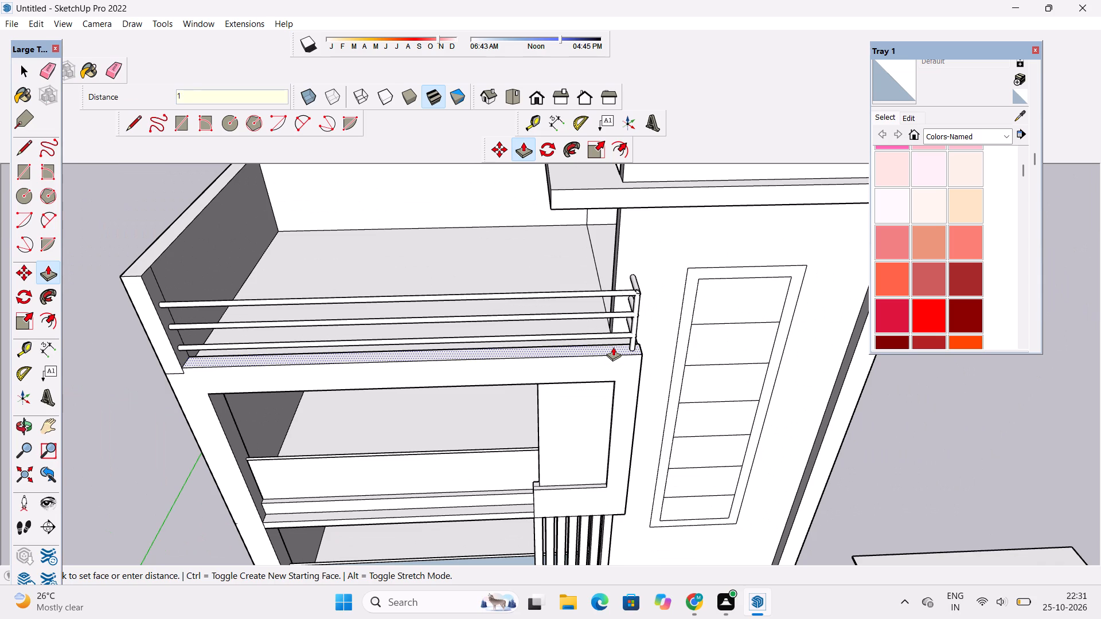
type(".10'")
key("Return")
key("space")
Erase the old seam edge and the short vertical stub at the base of the side parapet's front end.
key("o")
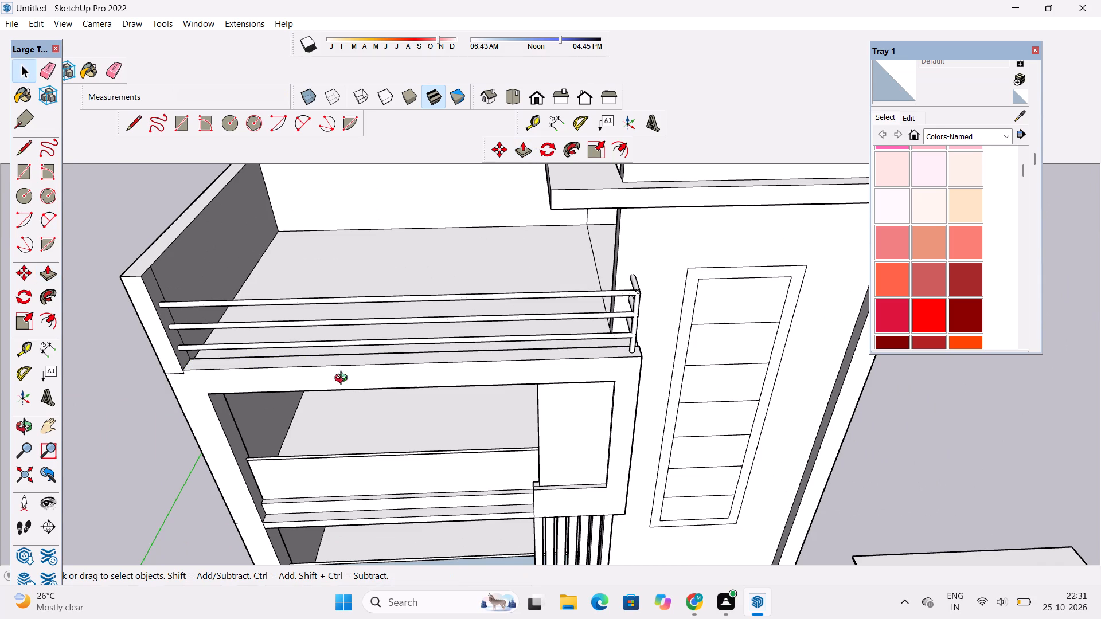
left_click_drag(178, 397, 268, 411, "shift")
scroll(268, 416, "up", 4)
left_click_drag(270, 408, 279, 345)
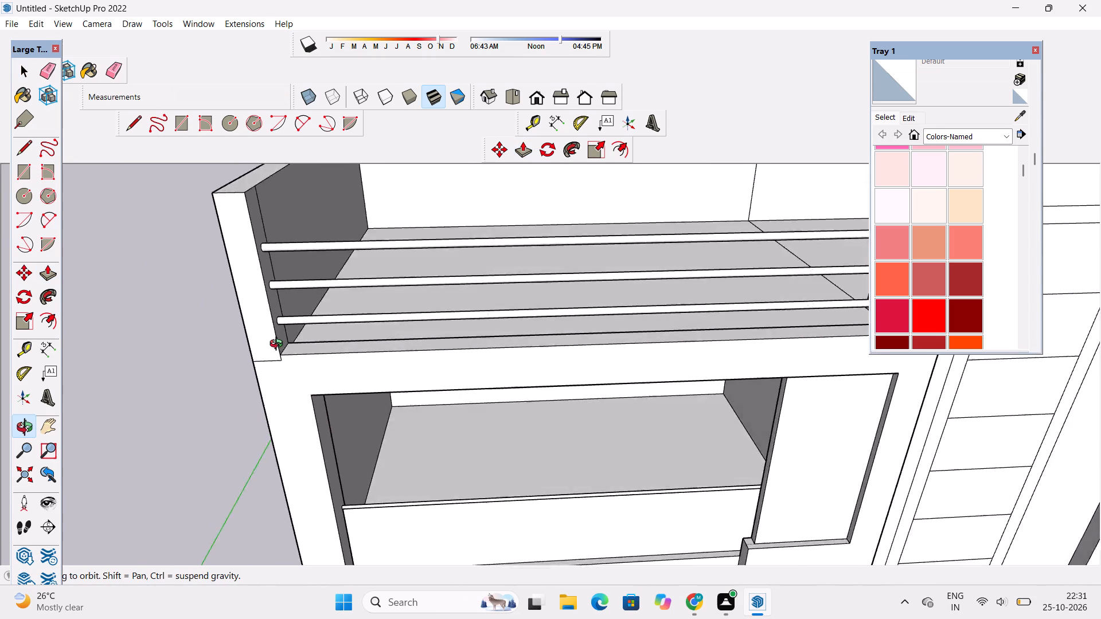
left_click_drag(279, 345, 280, 340)
scroll(280, 341, "down", 4)
left_click_drag(285, 373, 340, 455, "shift")
left_click_drag(340, 455, 335, 428)
scroll(384, 429, "up", 3)
left_click_drag(421, 425, 390, 435)
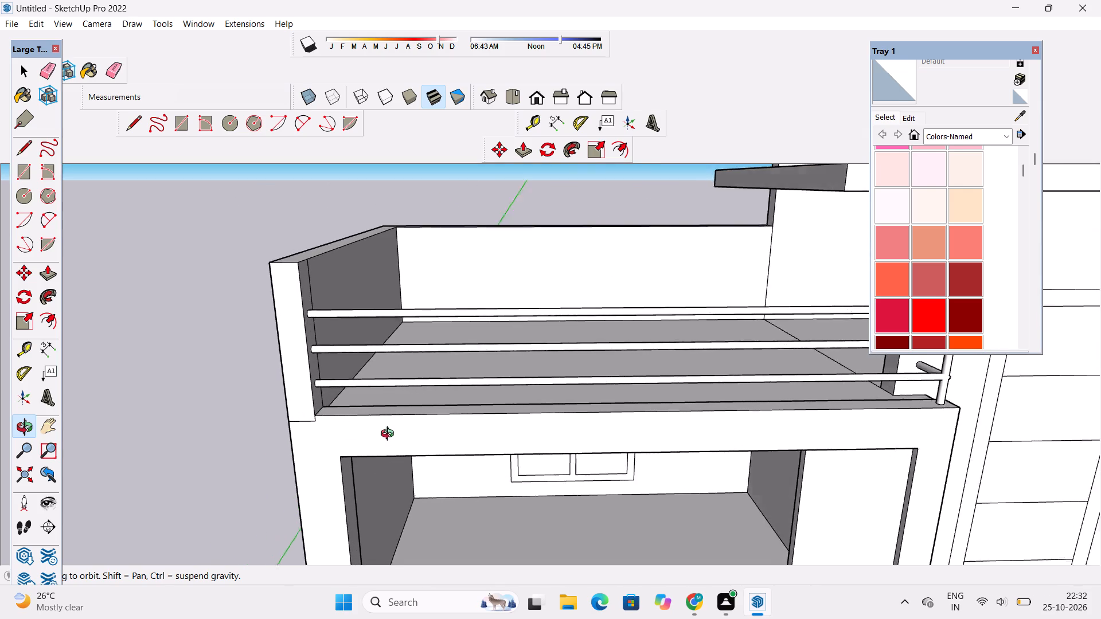
left_click_drag(390, 435, 346, 441)
key("e")
scroll(313, 403, "up", 5)
left_click_drag(299, 391, 298, 412)
scroll(310, 404, "up", 5)
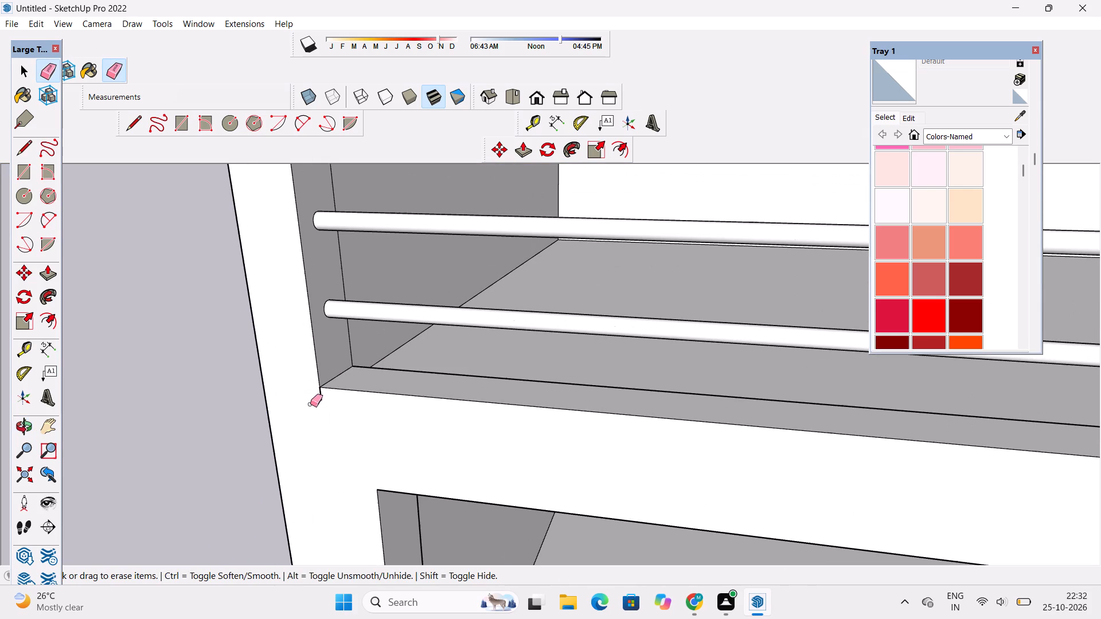
left_click_drag(319, 394, 325, 402)
scroll(413, 410, "down", 5)
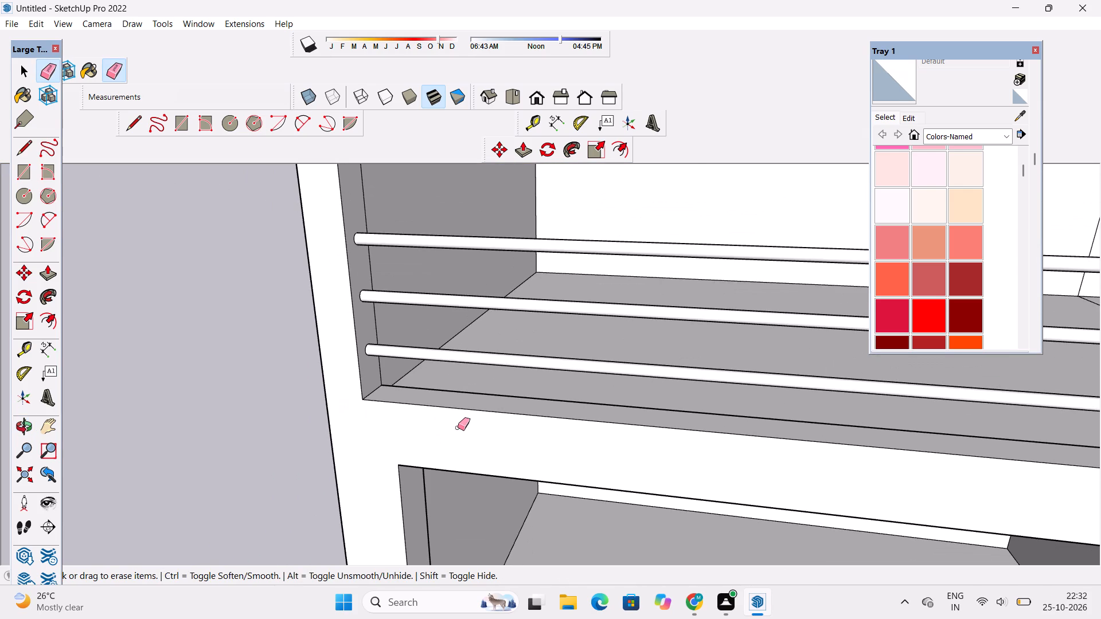
Draw a 5' line from the curb's top front corner across the parapet end to the outer wall edge.
key("l")
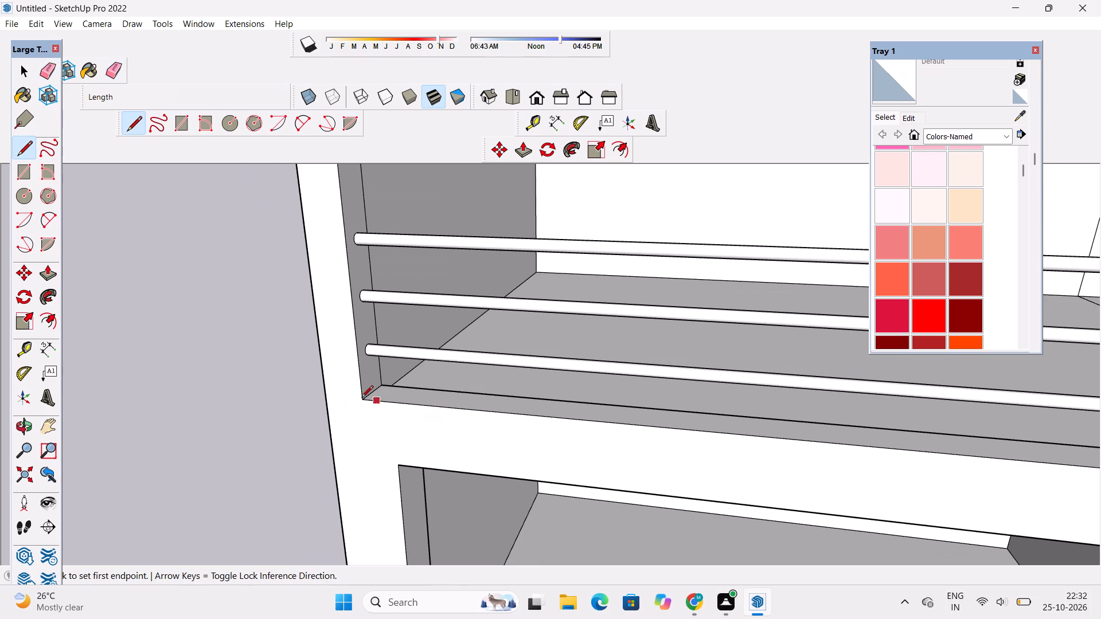
scroll(361, 398, "up", 5)
left_click(364, 401)
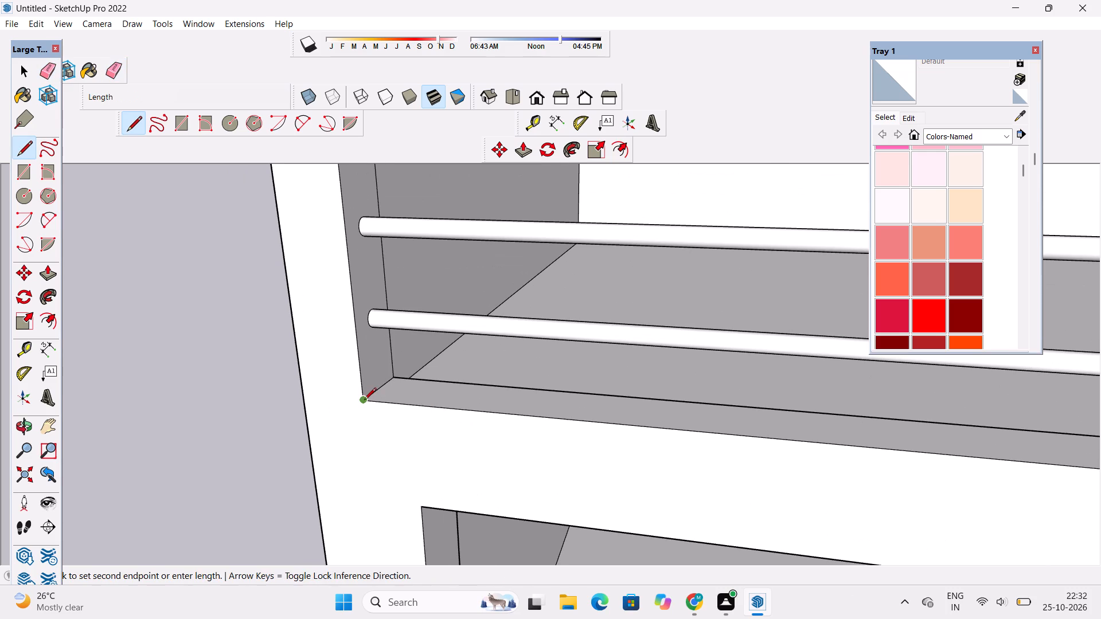
left_click(299, 396)
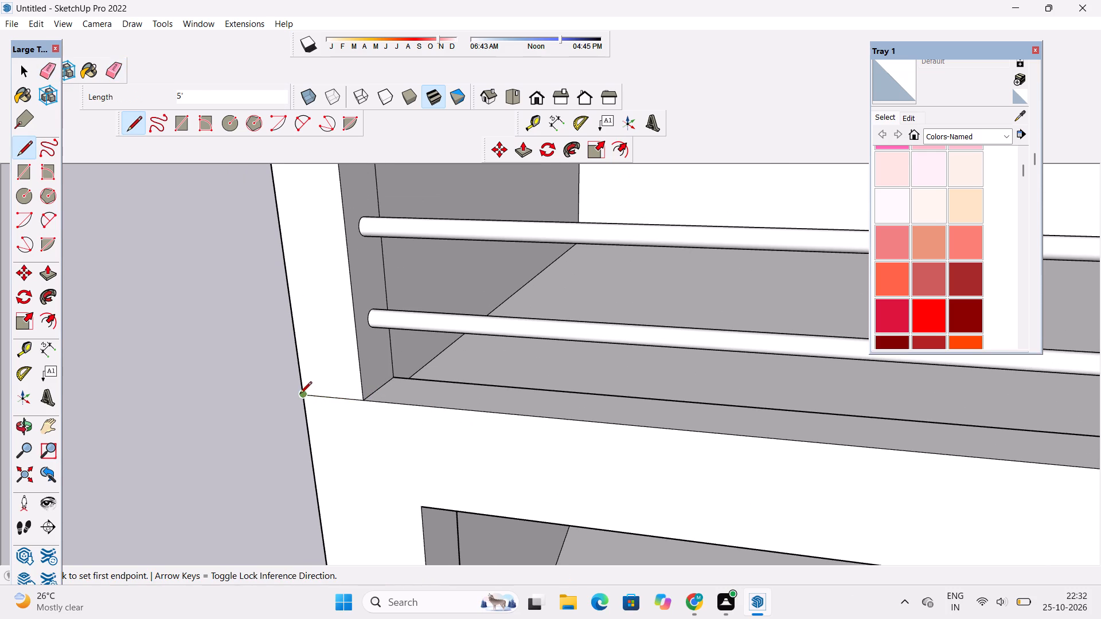
key("space")
Examine the terrace, its railing and curb, the roof and the front facade from all sides and from below.
type("o")
scroll(343, 374, "down", 5)
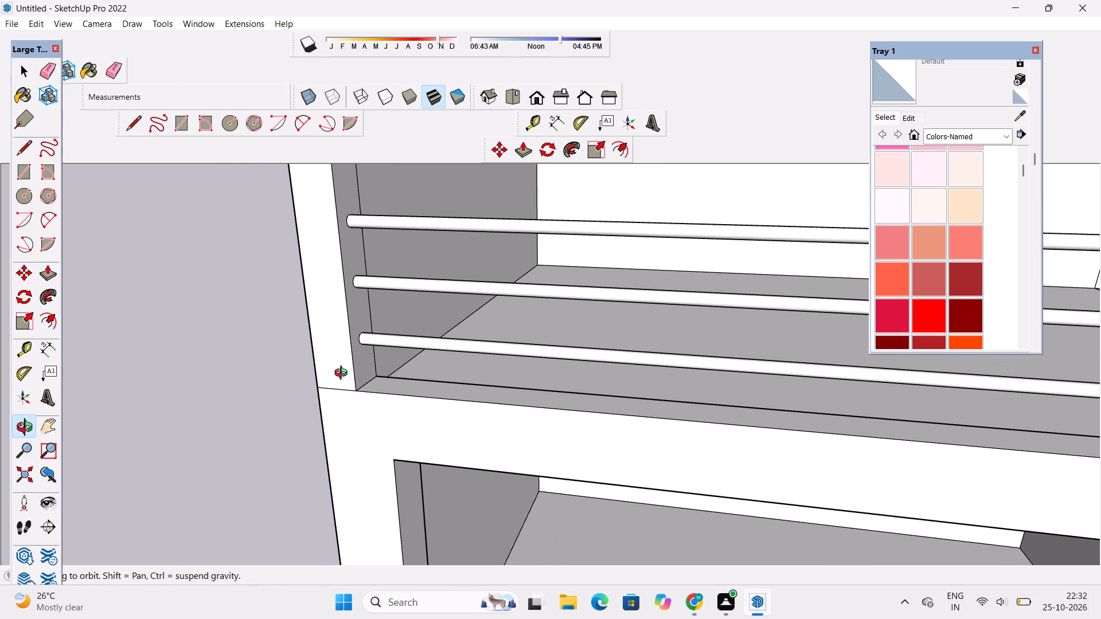
scroll(344, 364, "down", 11)
left_click_drag(348, 366, 380, 409, "shift")
left_click_drag(486, 429, 194, 471)
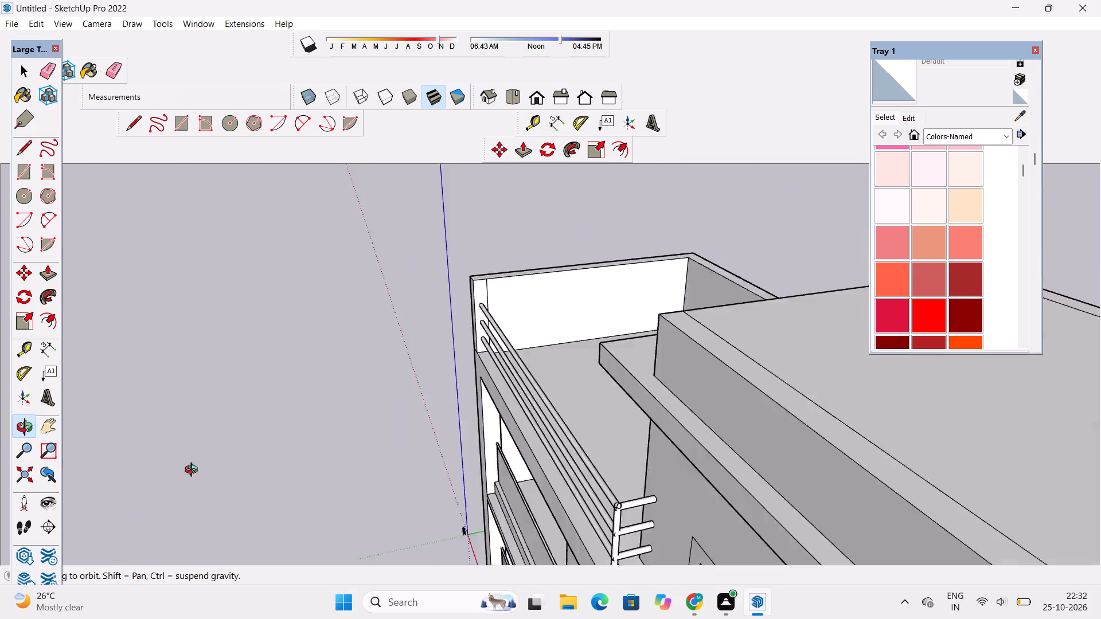
left_click_drag(194, 471, 131, 544)
left_click_drag(549, 332, 548, 405, "shift")
left_click_drag(620, 402, 359, 329)
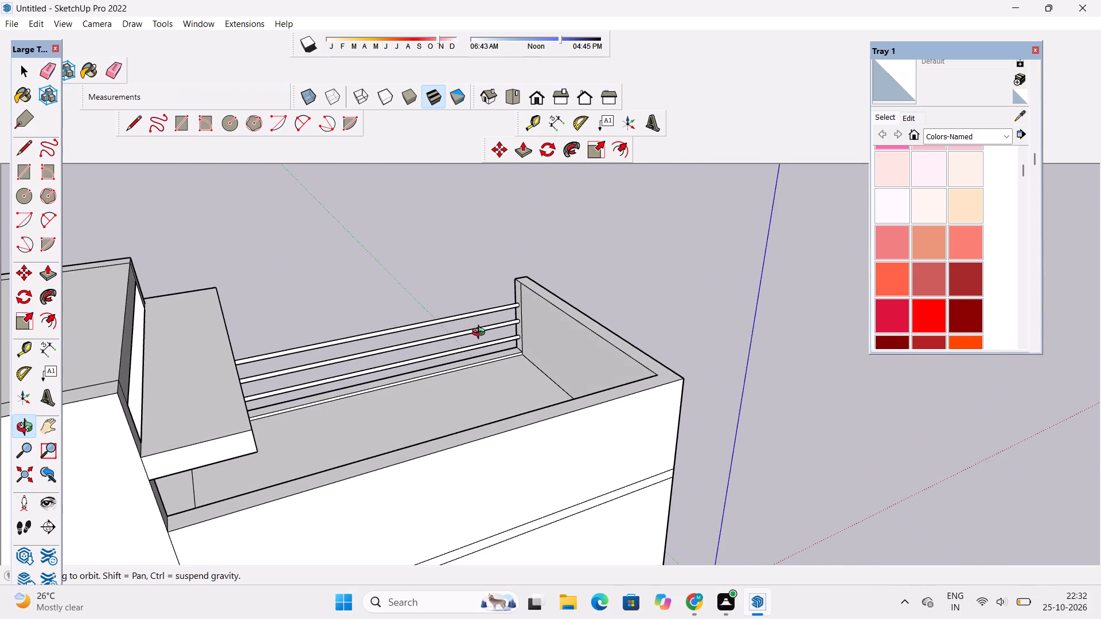
left_click_drag(483, 335, 533, 399, "shift")
left_click_drag(565, 413, 216, 408)
left_click_drag(369, 356, 411, 425)
left_click_drag(590, 428, 338, 426)
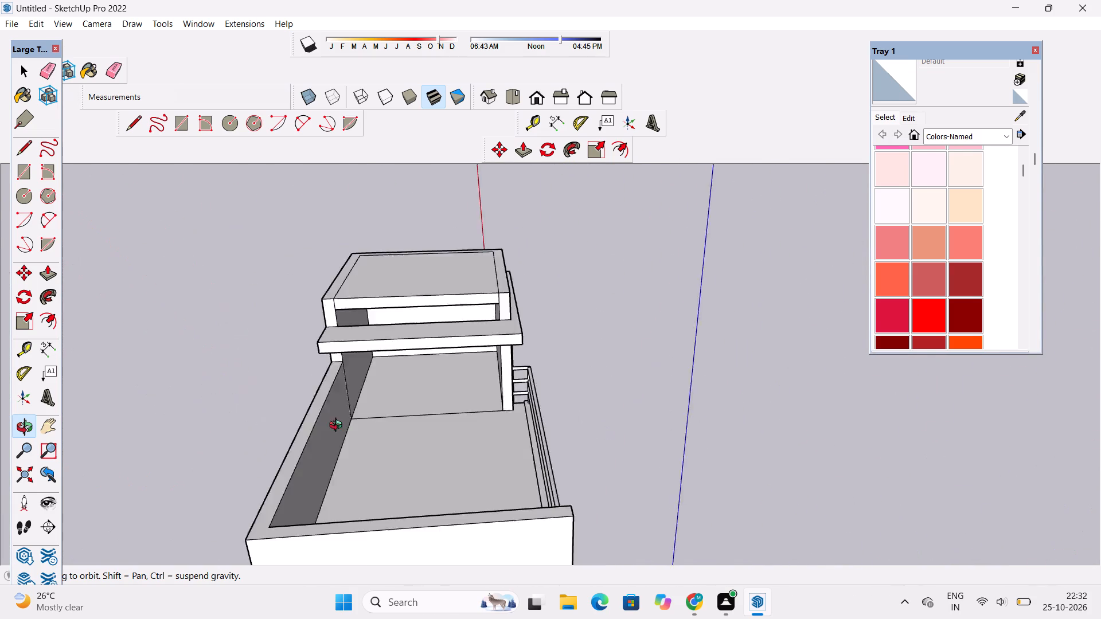
left_click_drag(338, 426, 193, 433)
left_click_drag(489, 405, 515, 440, "shift")
left_click_drag(567, 465, 410, 317)
scroll(419, 320, "down", 6)
left_click_drag(439, 418, 485, 381, "shift")
left_click_drag(503, 408, 531, 290)
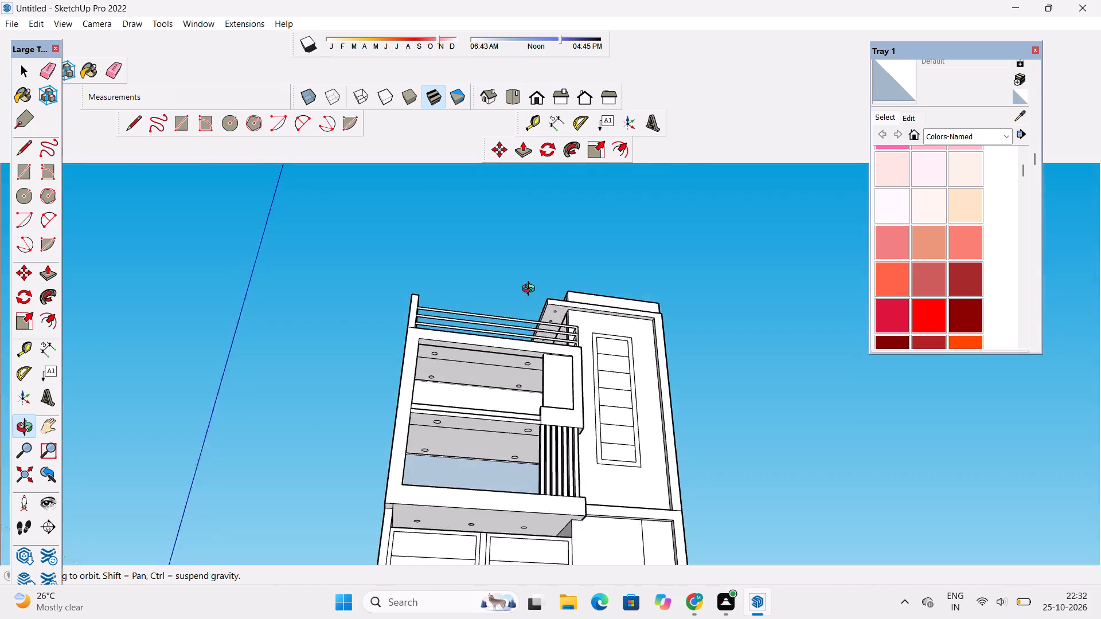
left_click_drag(531, 290, 539, 236)
scroll(532, 356, "up", 9)
scroll(450, 319, "down", 9)
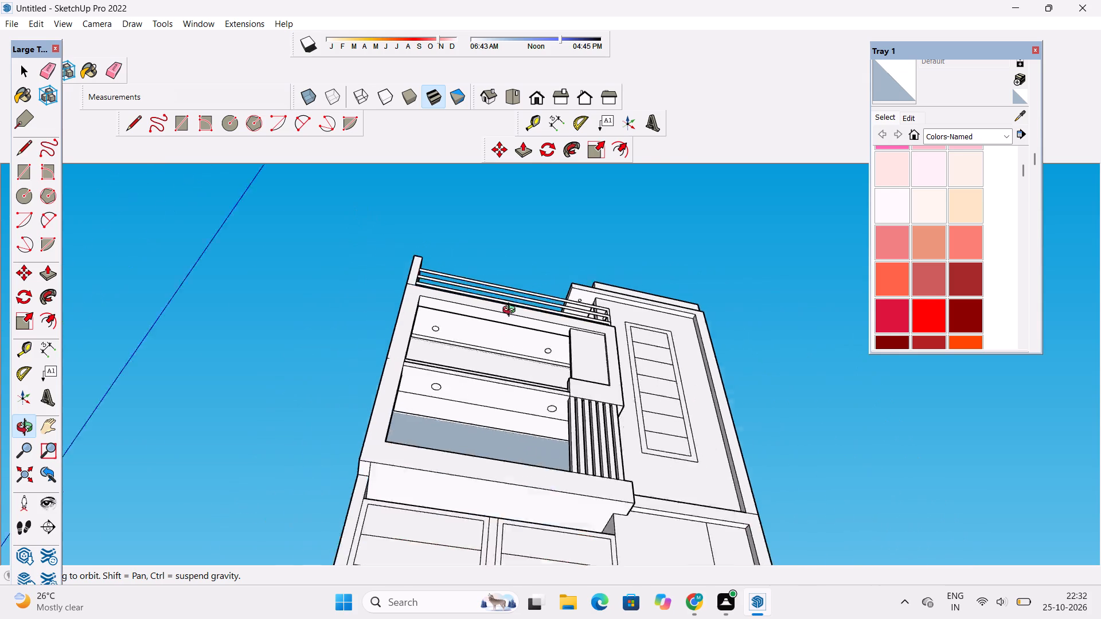
scroll(512, 311, "down", 1)
Examine the upper balcony's parapet corner beside the framed panel above the vertical slats.
left_click_drag(555, 312, 635, 548)
scroll(611, 437, "up", 5)
left_click_drag(533, 421, 521, 553, "shift")
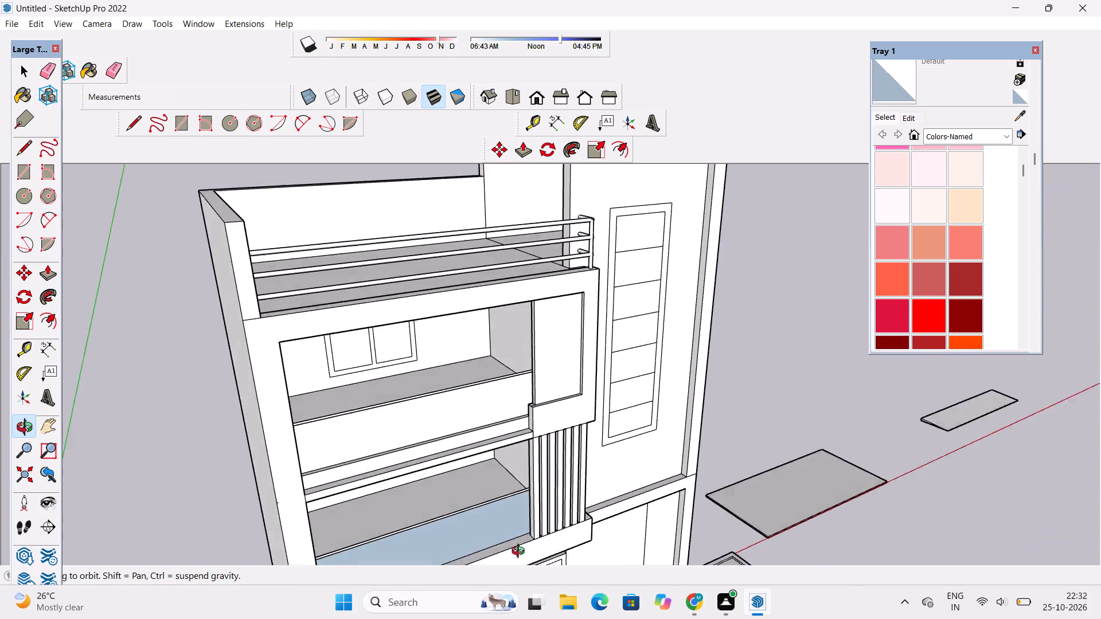
left_click_drag(521, 553, 530, 561, "shift")
scroll(521, 397, "up", 10)
left_click_drag(541, 418, 543, 442, "shift")
left_click_drag(550, 456, 525, 473)
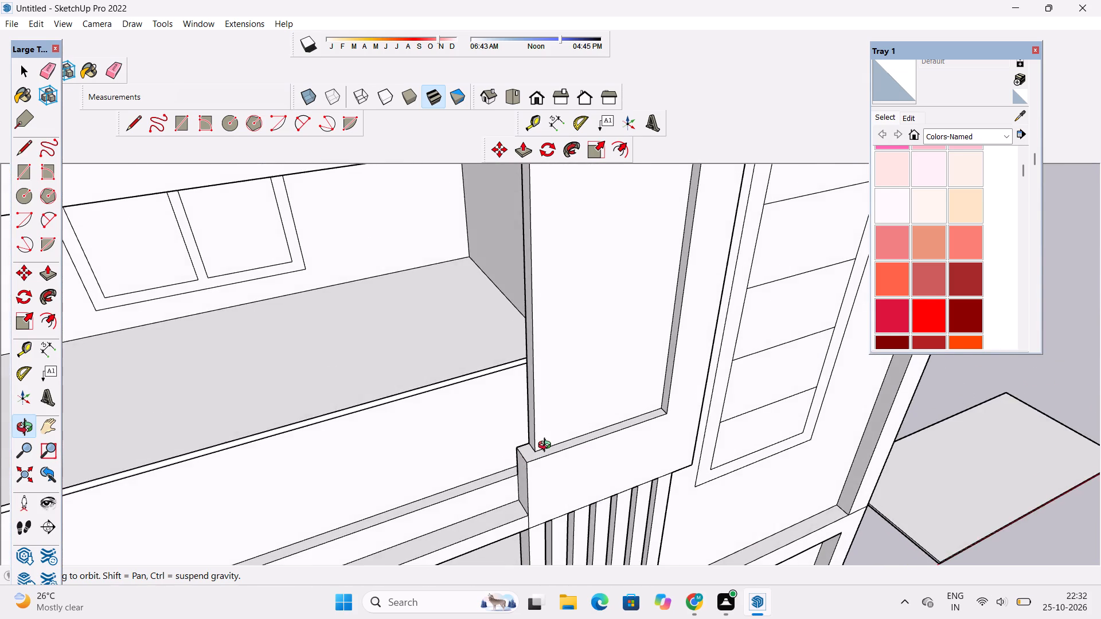
scroll(547, 446, "up", 8)
left_click_drag(514, 473, 505, 497, "shift")
left_click_drag(486, 499, 532, 442)
scroll(541, 448, "up", 9)
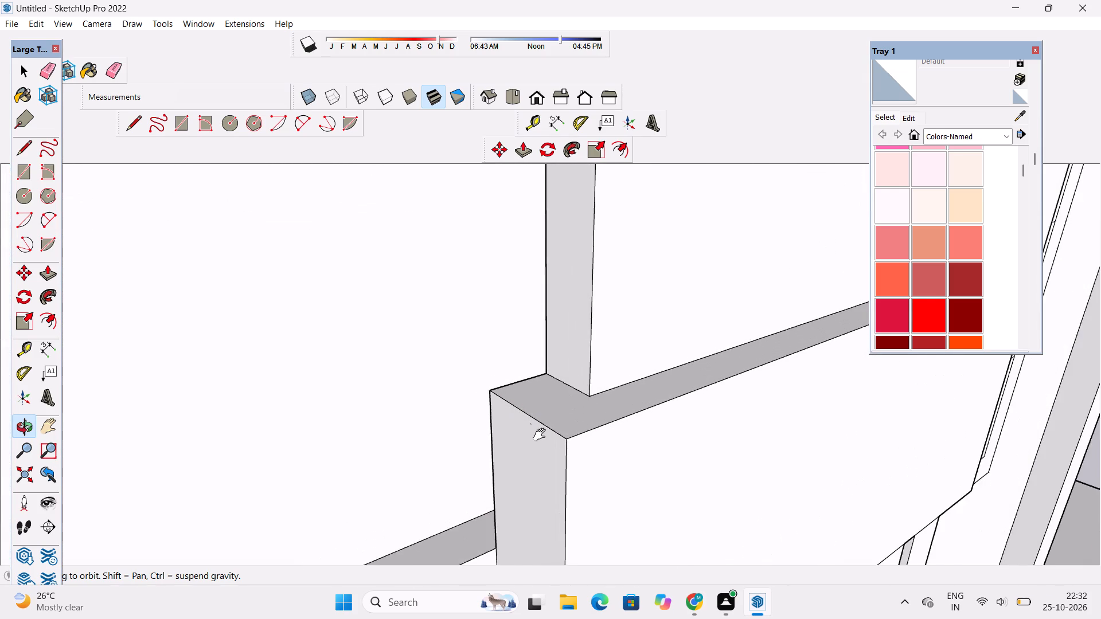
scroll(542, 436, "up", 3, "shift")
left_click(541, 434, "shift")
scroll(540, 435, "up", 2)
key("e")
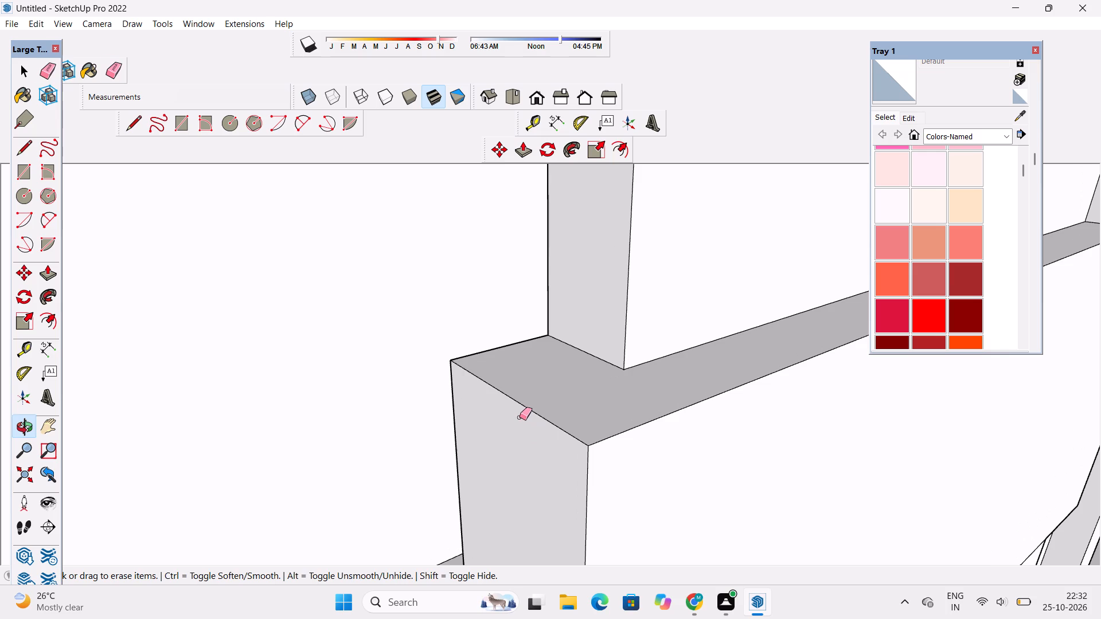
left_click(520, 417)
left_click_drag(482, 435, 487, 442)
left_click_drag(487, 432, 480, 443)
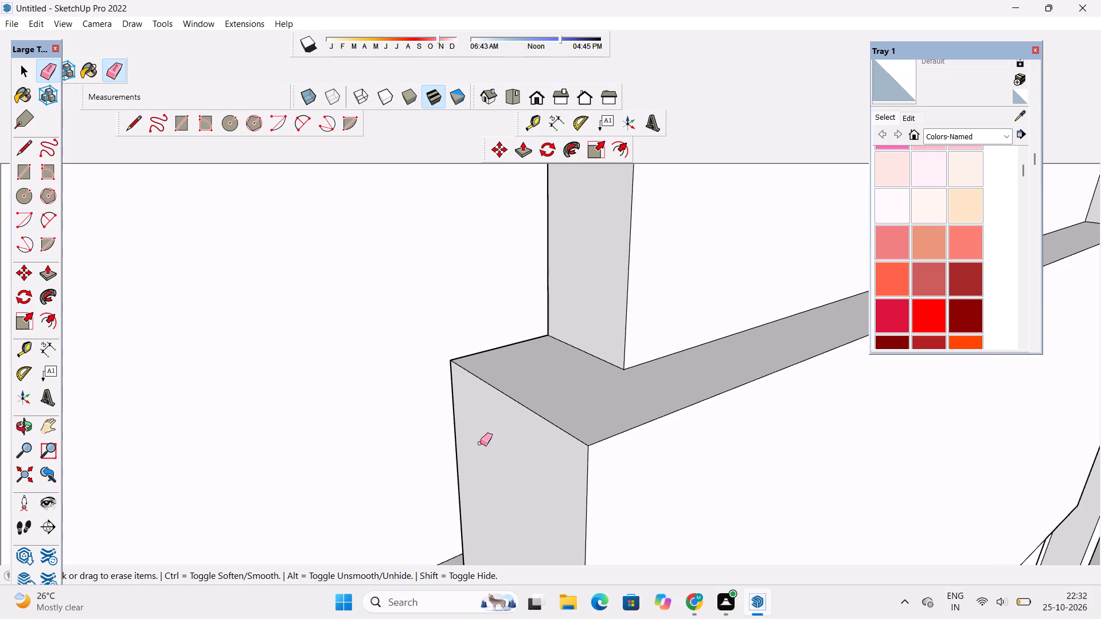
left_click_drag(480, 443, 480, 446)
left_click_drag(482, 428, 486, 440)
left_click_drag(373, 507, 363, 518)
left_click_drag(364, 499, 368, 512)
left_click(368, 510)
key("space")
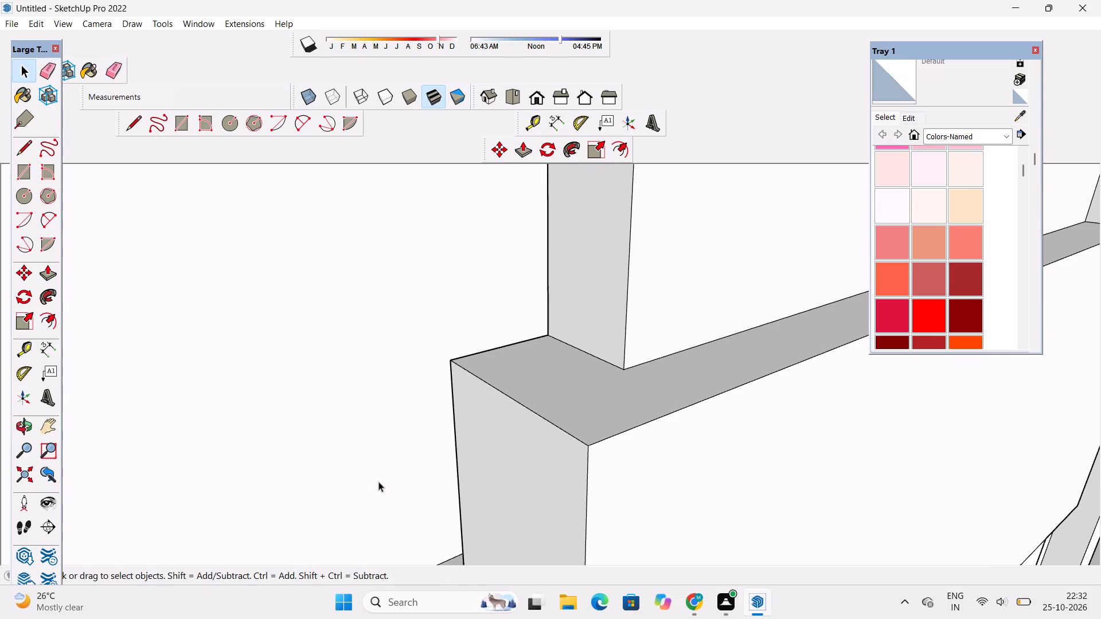
Examine the whole house from the front, both sides and above, including the roof, terrace and front facade.
key("o")
scroll(458, 416, "down", 20)
scroll(458, 416, "down", 5)
scroll(572, 427, "down", 1)
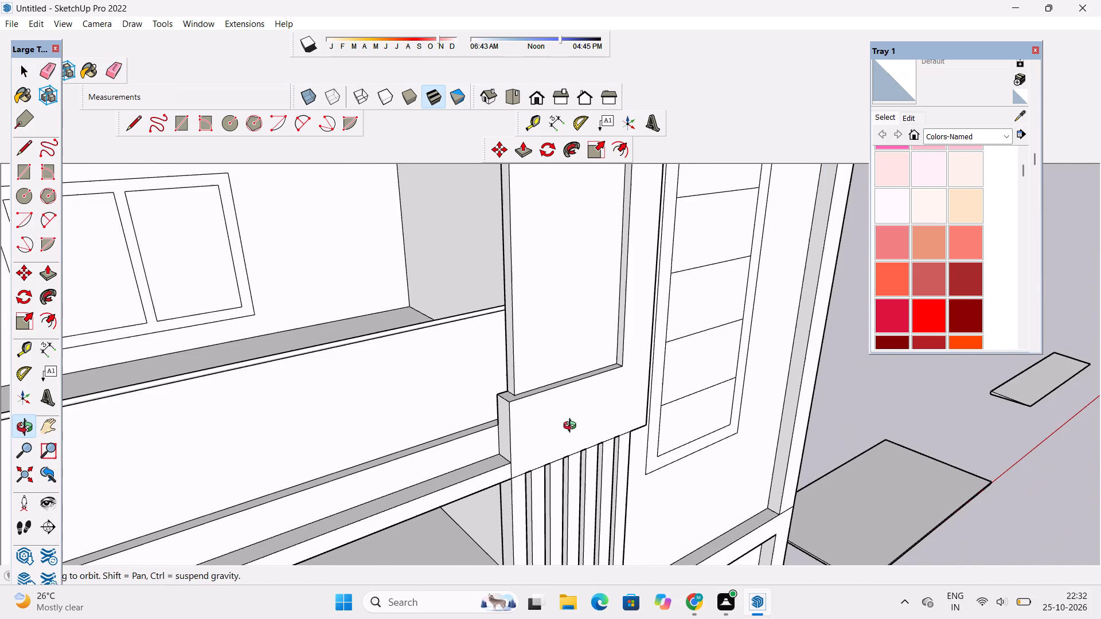
scroll(572, 427, "down", 11)
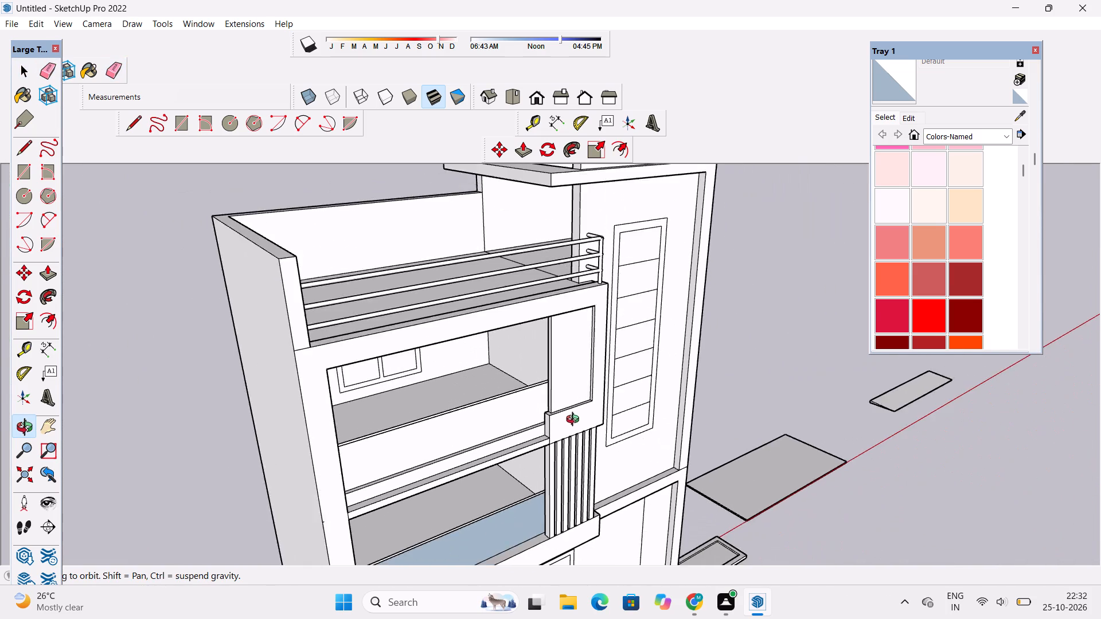
scroll(575, 421, "down", 5)
left_click_drag(715, 456, 487, 422)
scroll(592, 424, "down", 4)
scroll(593, 424, "up", 2)
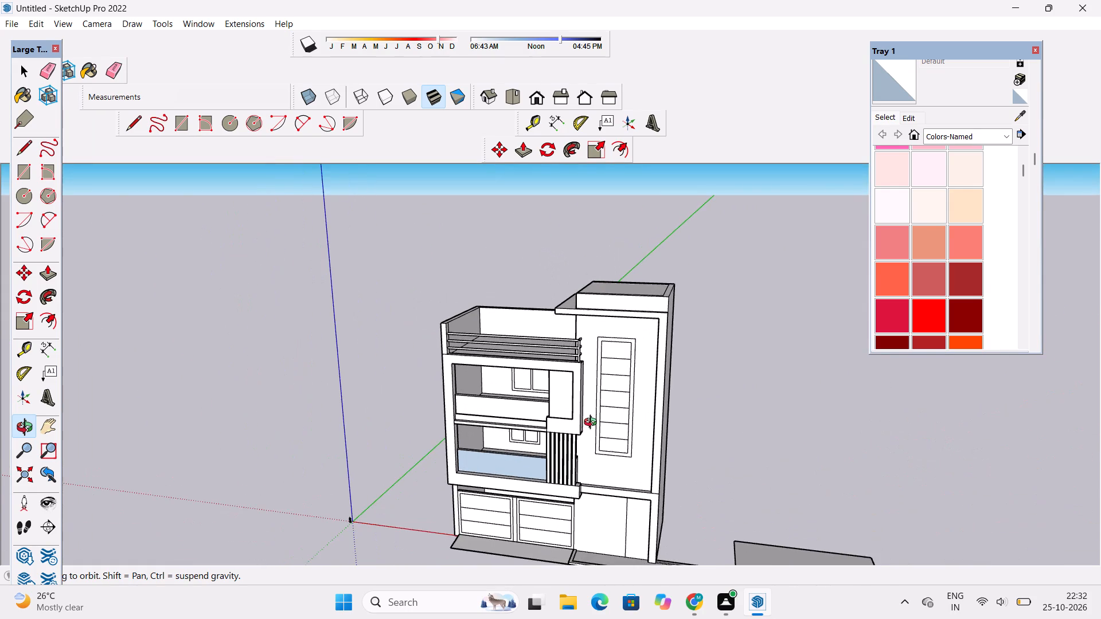
scroll(593, 424, "down", 5)
left_click_drag(614, 448, 544, 369)
scroll(696, 328, "up", 5)
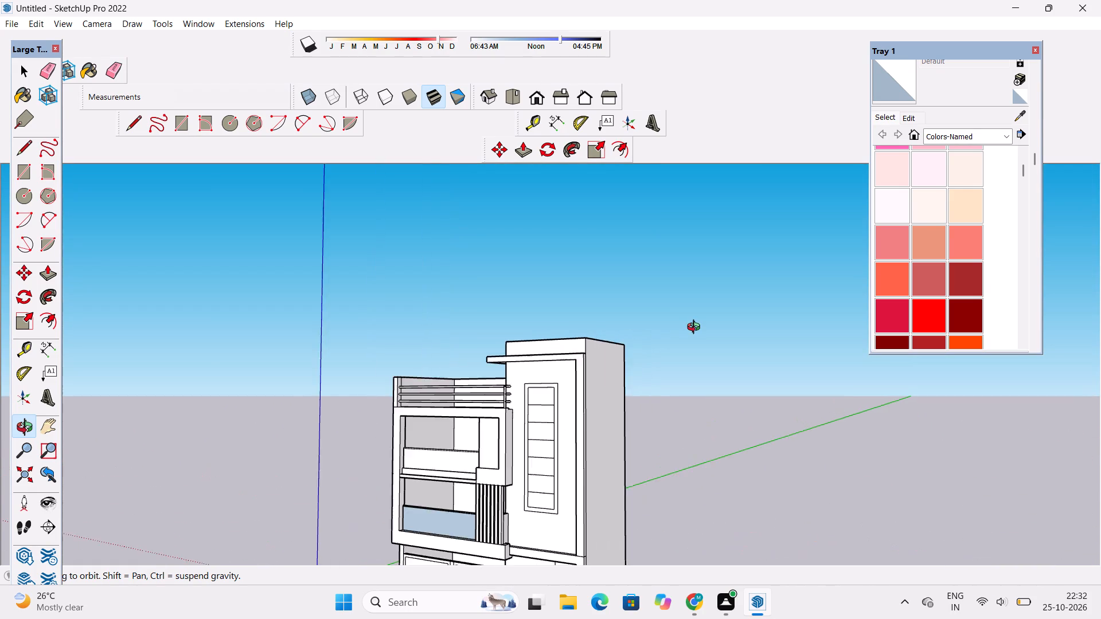
scroll(696, 328, "up", 4)
left_click_drag(654, 338, 462, 399)
scroll(464, 382, "down", 5)
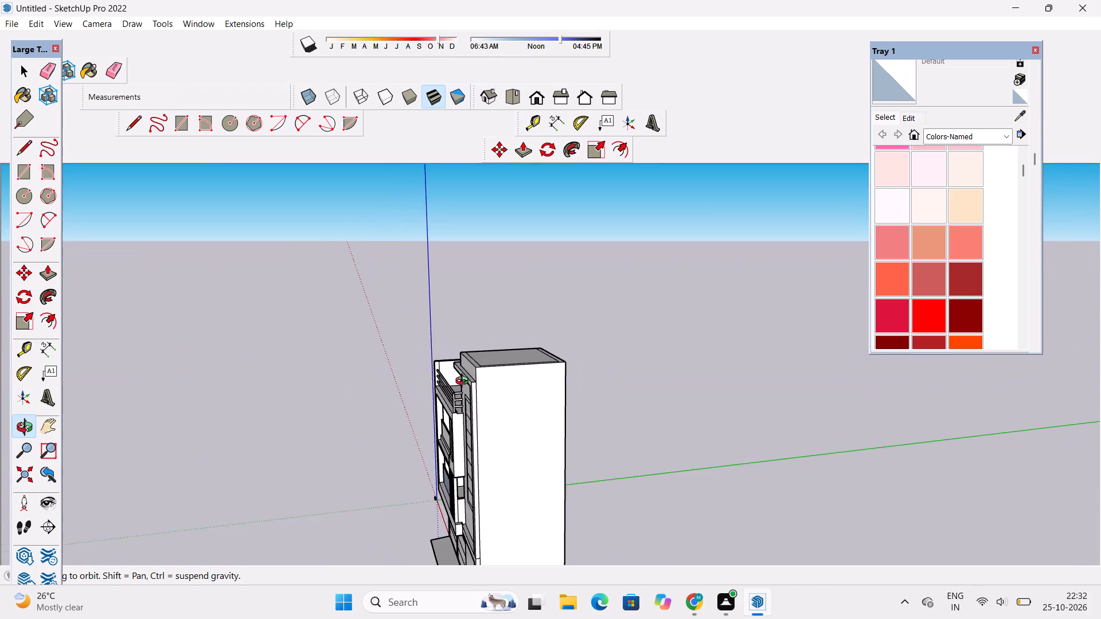
scroll(464, 382, "down", 1)
scroll(464, 382, "up", 1)
scroll(464, 382, "down", 3)
left_click_drag(464, 397, 471, 504)
scroll(494, 363, "up", 5)
scroll(505, 410, "up", 3)
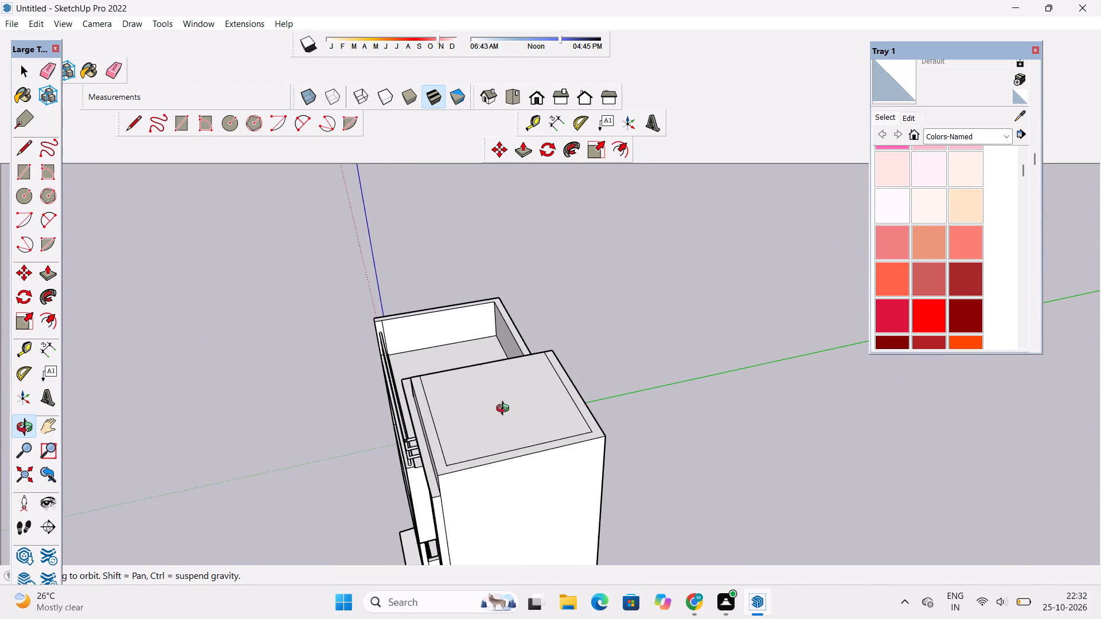
scroll(505, 410, "down", 7)
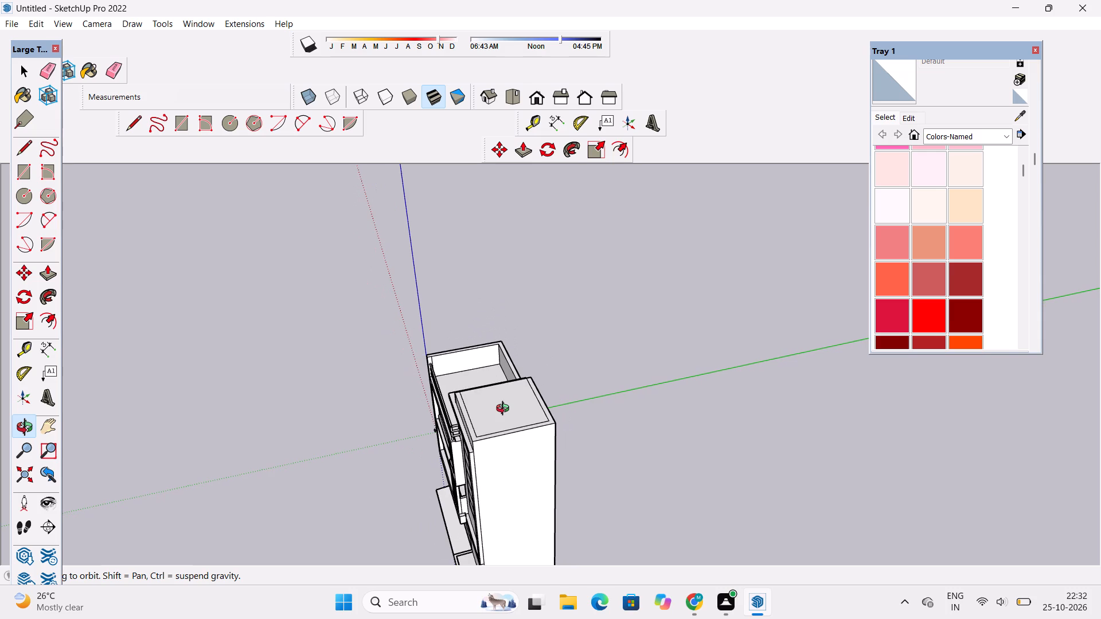
left_click_drag(526, 459, 542, 324, "shift")
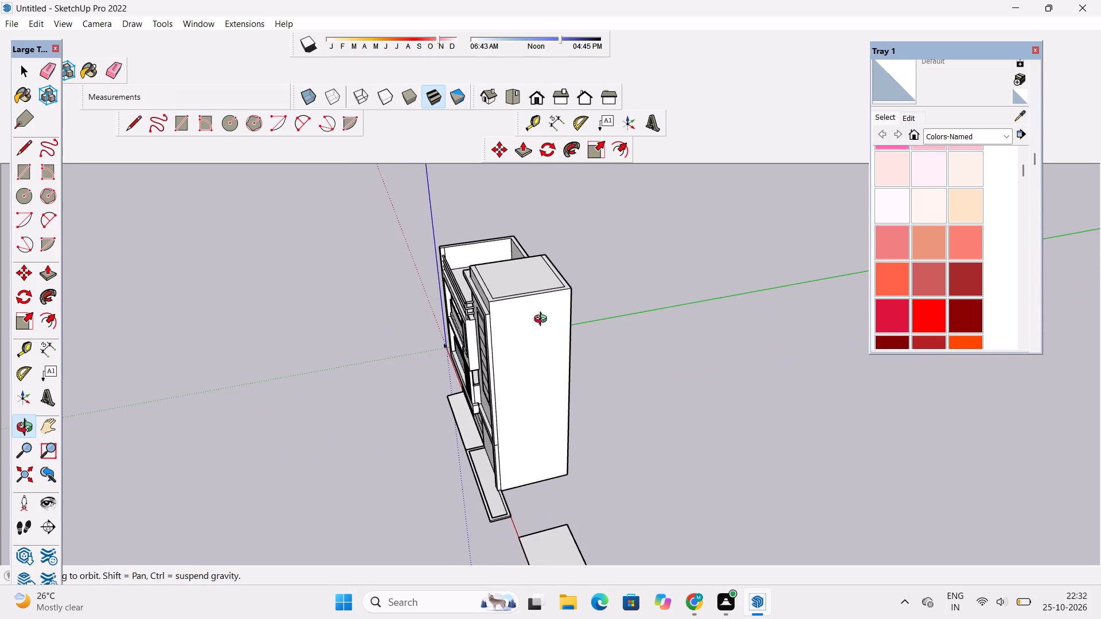
left_click_drag(456, 423, 564, 393)
left_click_drag(573, 375, 561, 388, "shift")
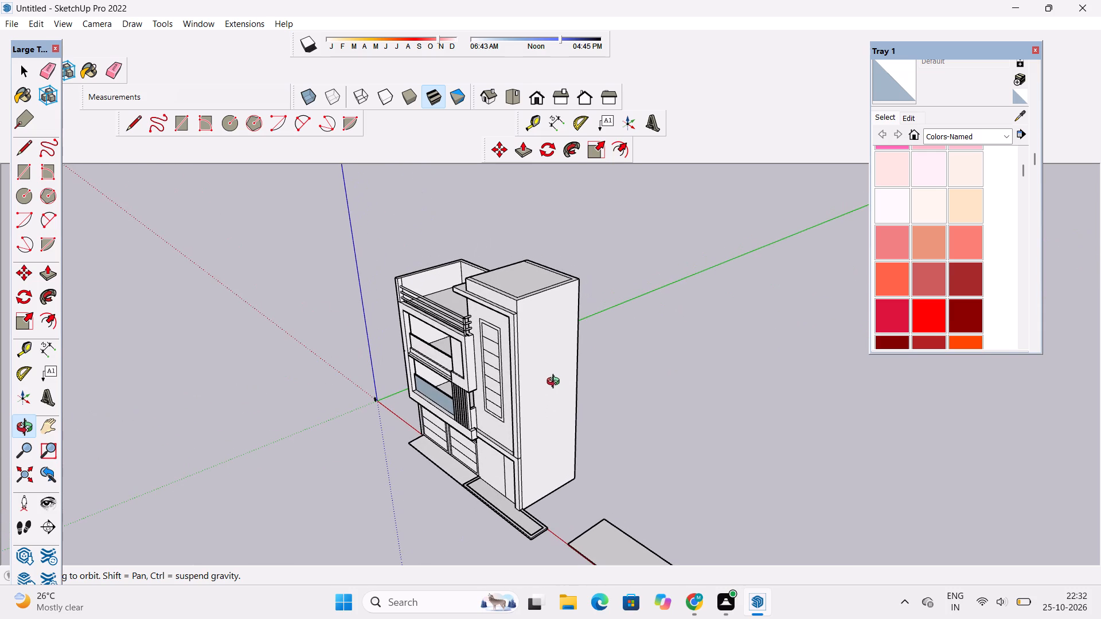
left_click_drag(470, 387, 585, 339)
left_click_drag(503, 344, 505, 364, "shift")
left_click_drag(412, 385, 490, 379)
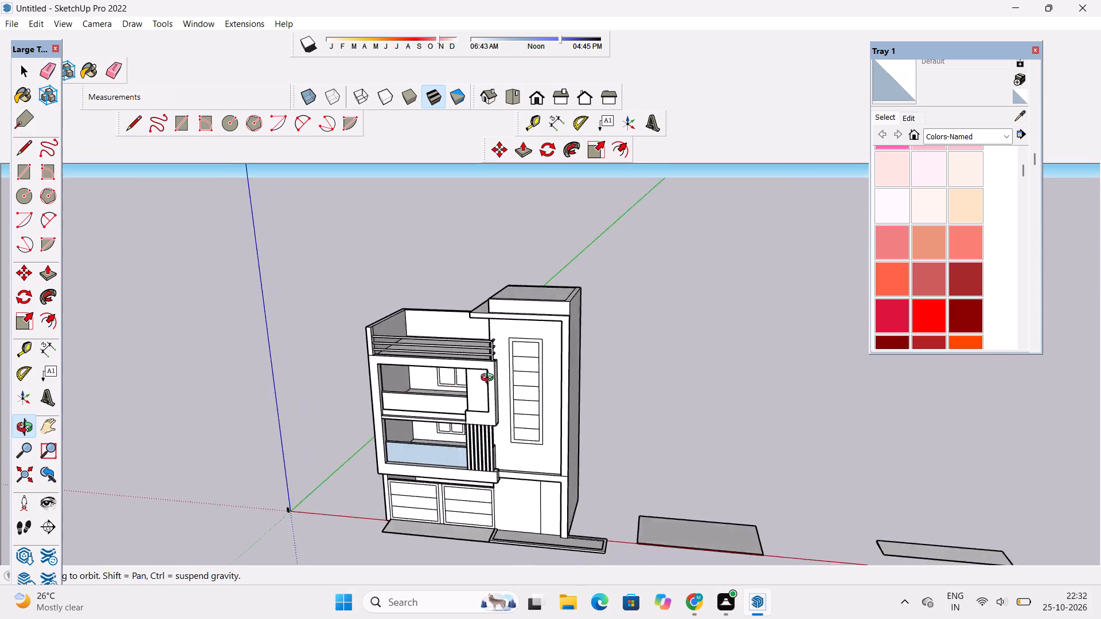
left_click_drag(490, 379, 586, 343)
scroll(612, 320, "down", 2)
left_click_drag(461, 352, 655, 371)
scroll(606, 311, "up", 2)
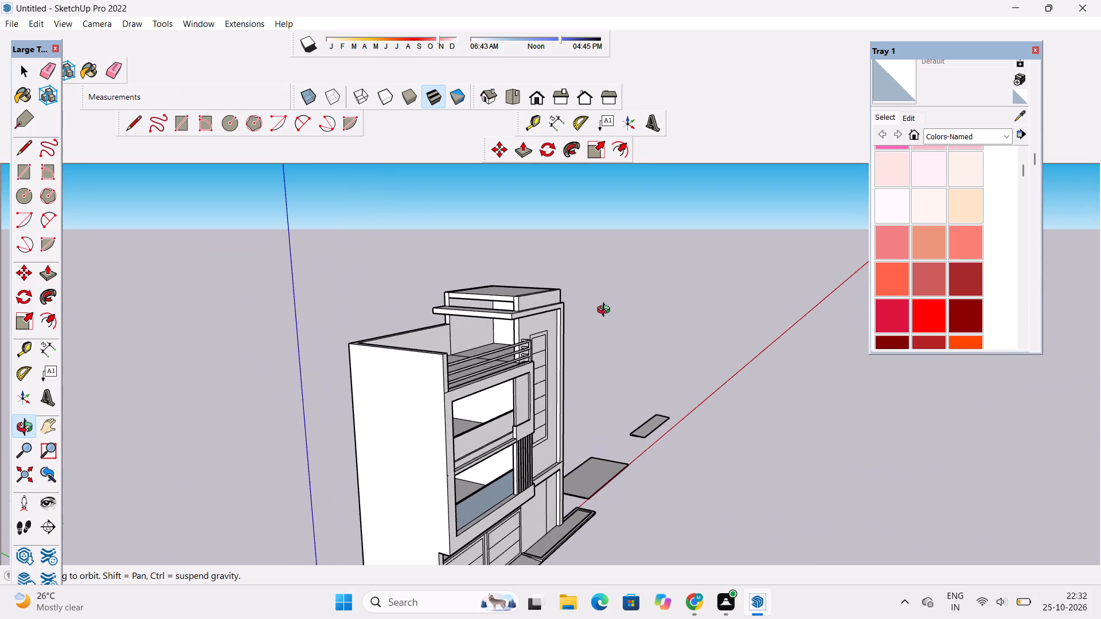
left_click(518, 310, "shift")
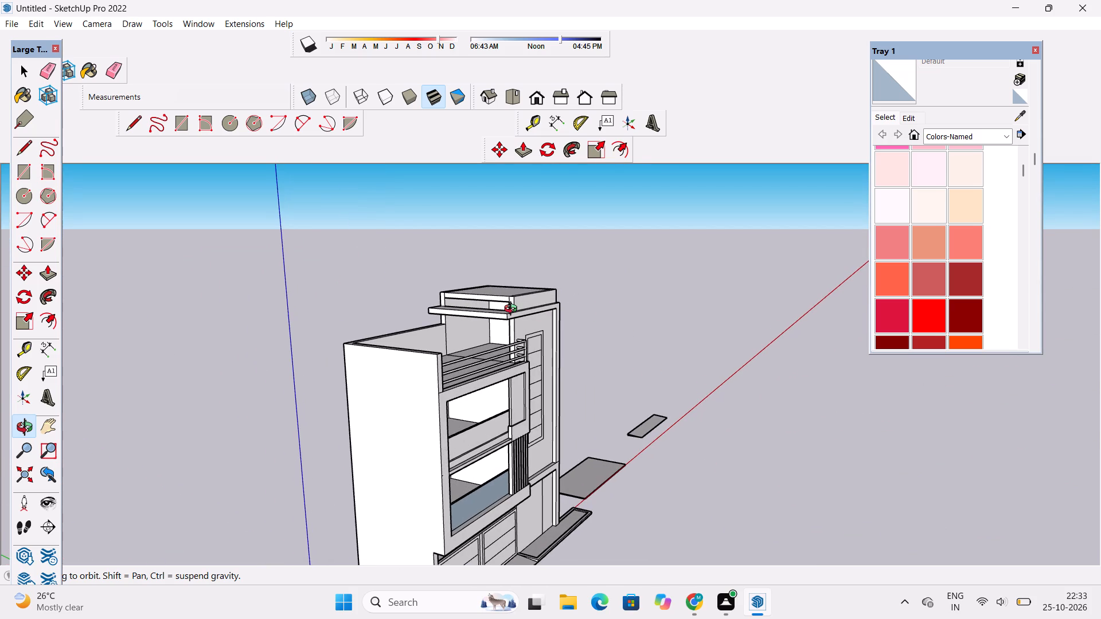
left_click_drag(501, 335, 490, 263, "shift")
scroll(490, 262, "down", 6)
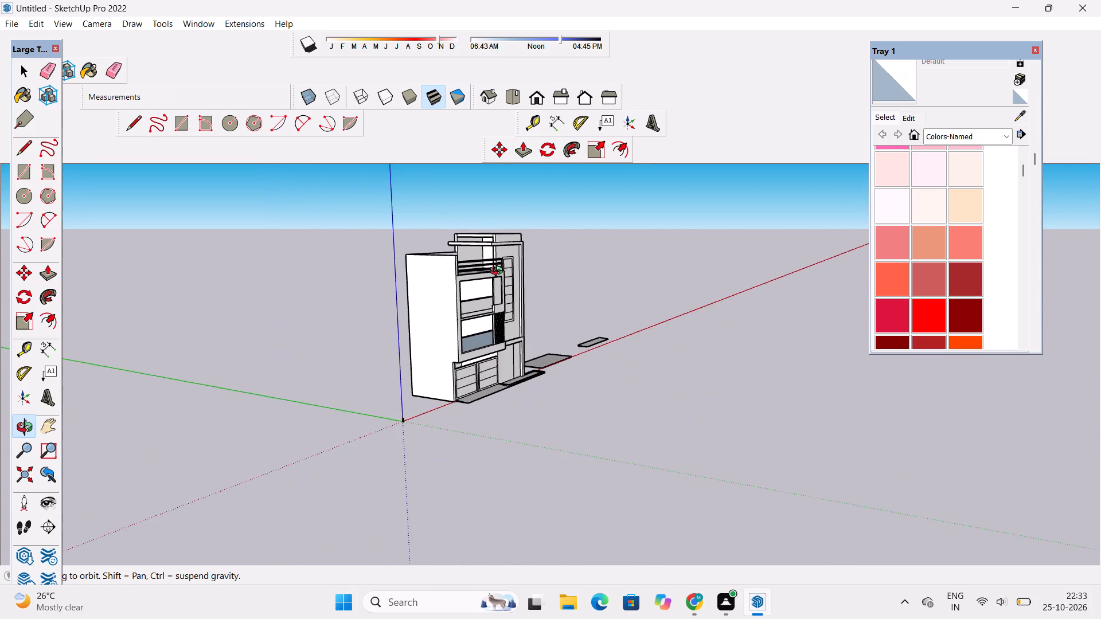
left_click_drag(555, 301, 283, 258)
left_click(290, 265, "shift")
left_click_drag(471, 284, 380, 279, "shift")
left_click_drag(378, 277, 460, 311)
scroll(452, 353, "up", 2)
left_click_drag(451, 356, 436, 298, "shift")
left_click_drag(459, 312, 413, 316)
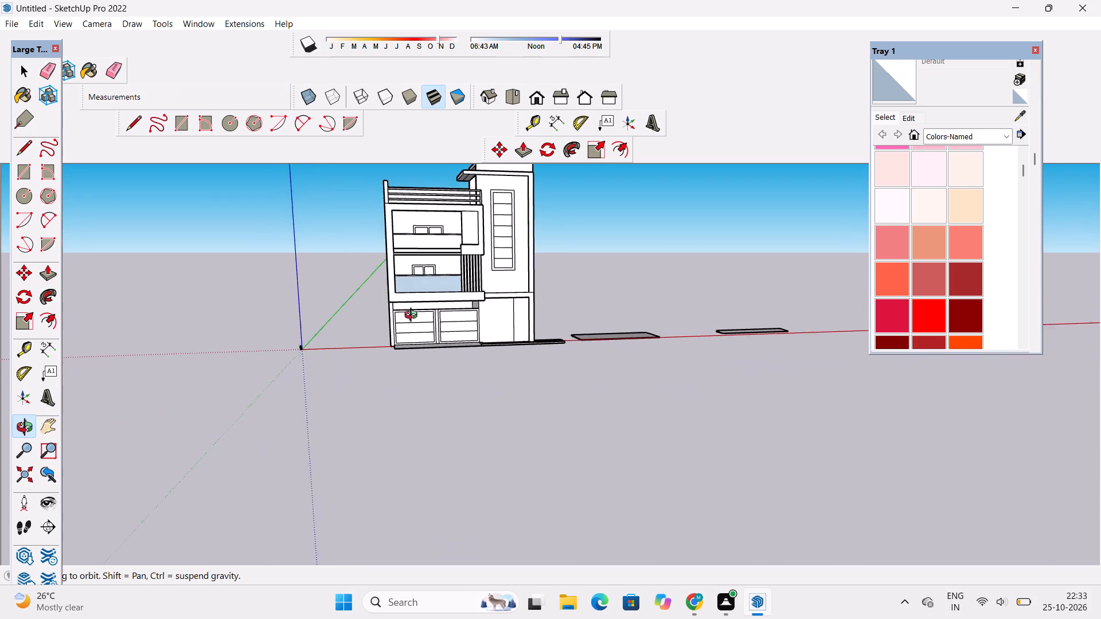
left_click_drag(413, 316, 407, 318)
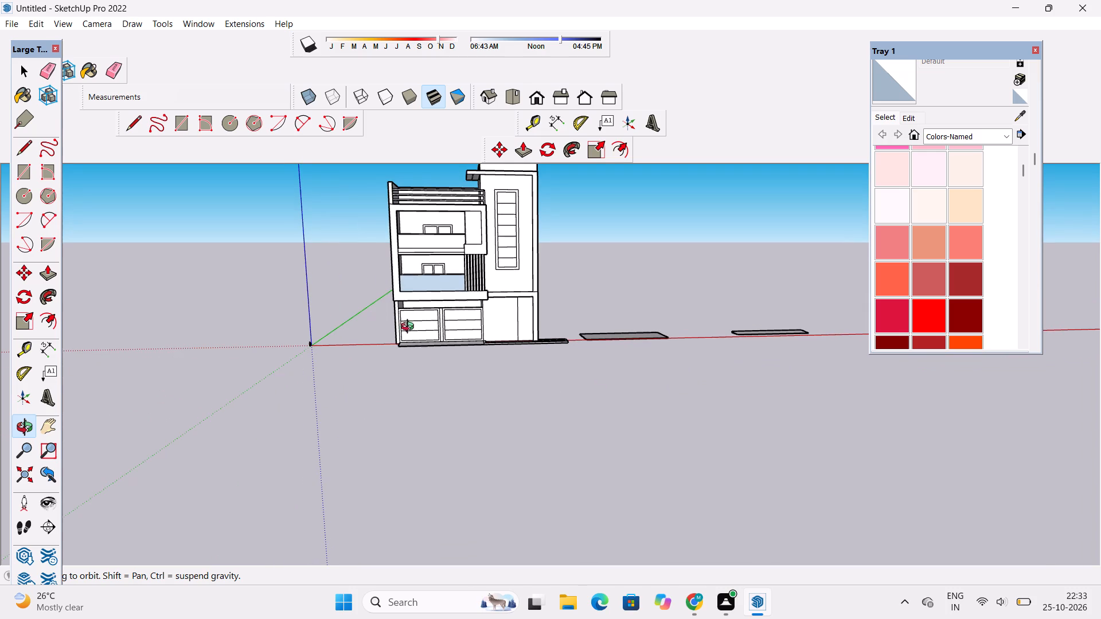
Push/Pull the triangular end face of the ramp in front of the garage doors 5' out to the outer wall corner.
left_click_drag(423, 365, 419, 336, "shift")
left_click_drag(419, 336, 418, 491)
scroll(504, 362, "up", 3)
left_click_drag(499, 350, 475, 370, "shift")
left_click_drag(474, 373, 494, 279)
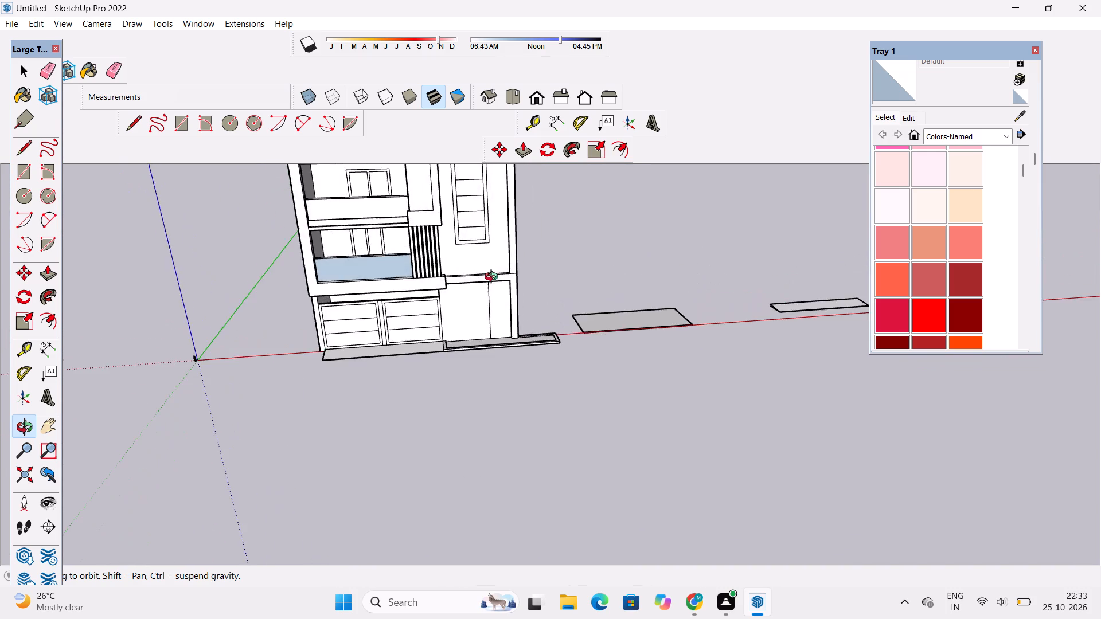
scroll(401, 428, "up", 4)
left_click_drag(405, 401, 564, 398, "shift")
scroll(313, 405, "up", 1)
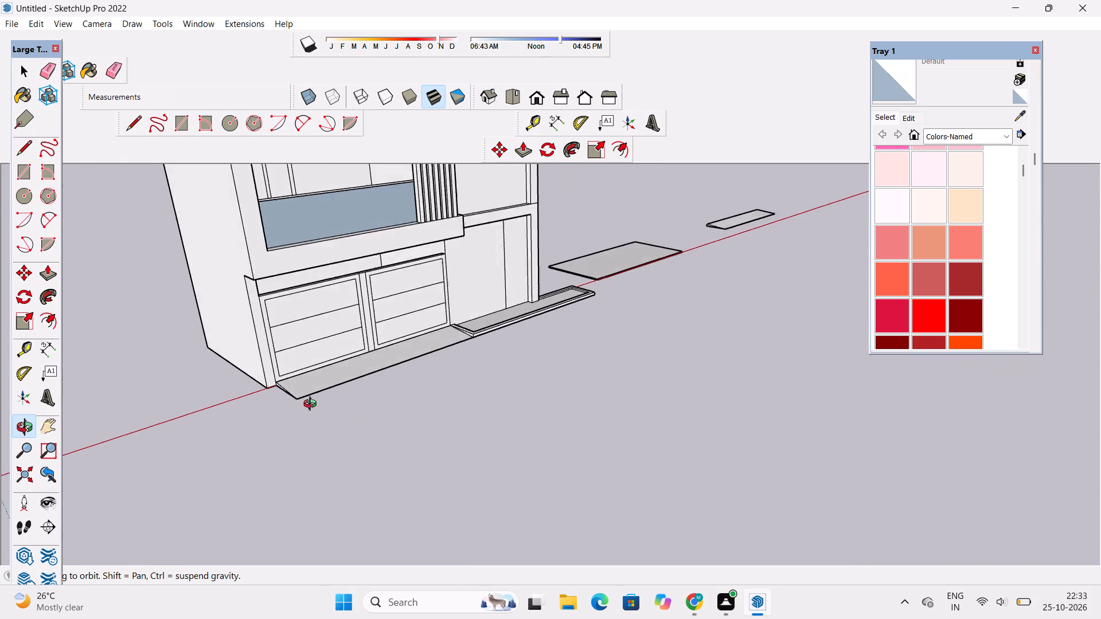
scroll(313, 405, "up", 7)
left_click(263, 395, "shift")
scroll(257, 398, "up", 4)
left_click(248, 373, "shift")
left_click_drag(270, 382, 322, 383)
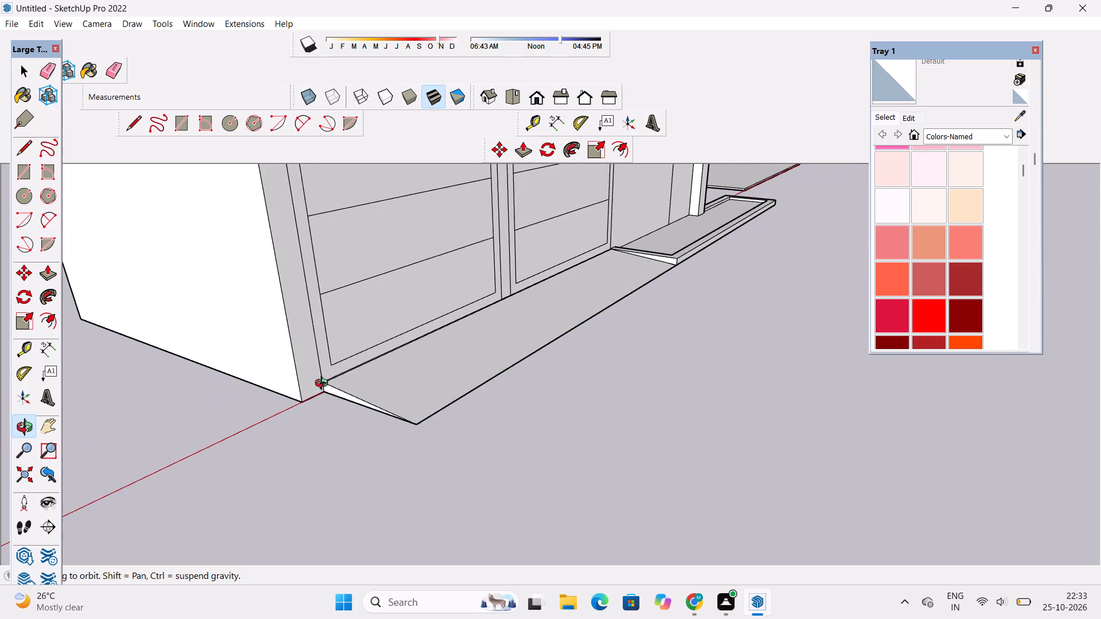
left_click_drag(323, 387, 299, 342, "shift")
scroll(299, 347, "up", 5, "shift")
left_click_drag(299, 347, 291, 352, "shift")
key("p")
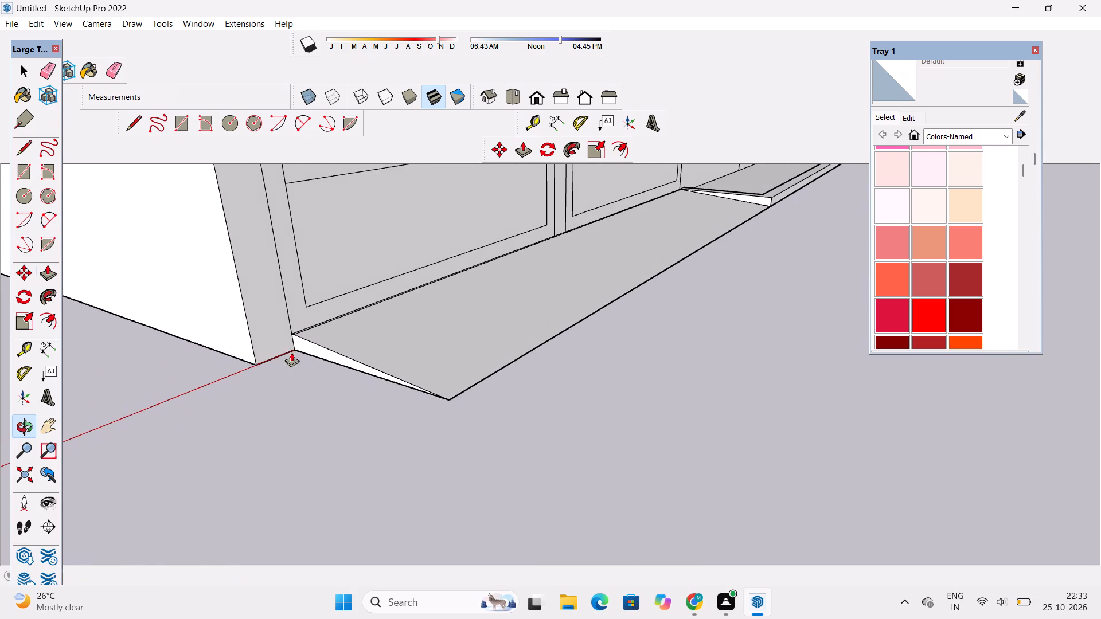
scroll(297, 352, "up", 4)
left_click(305, 340)
scroll(305, 340, "down", 4)
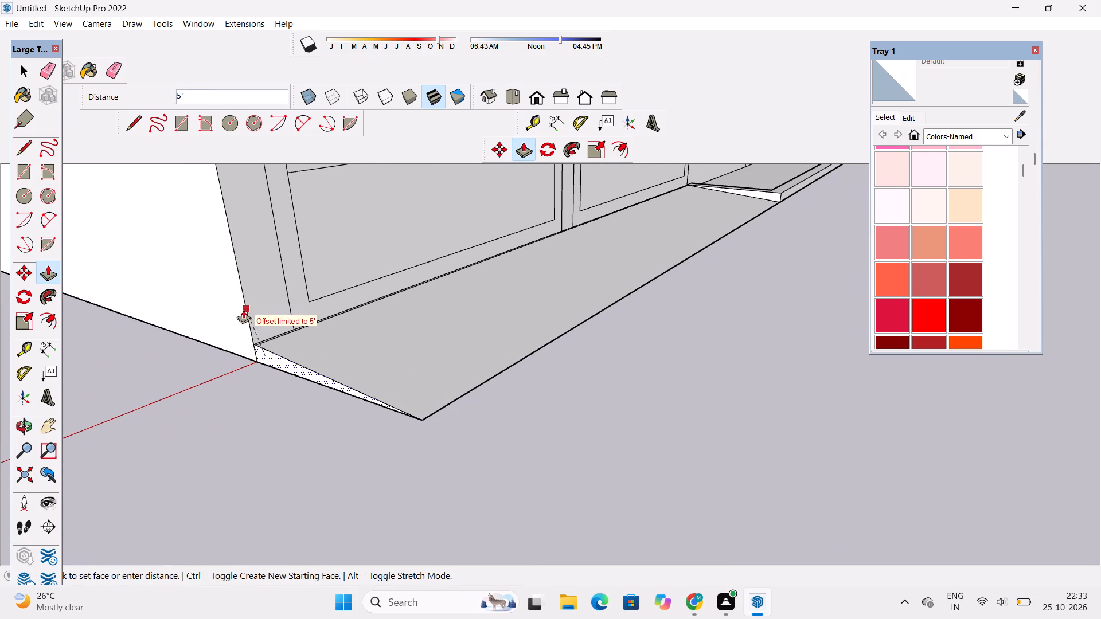
left_click(243, 309)
key("space")
Draw a 37' line along the green axis, away from the house, from the ramp's outer front corner.
type("o")
scroll(332, 286, "down", 10)
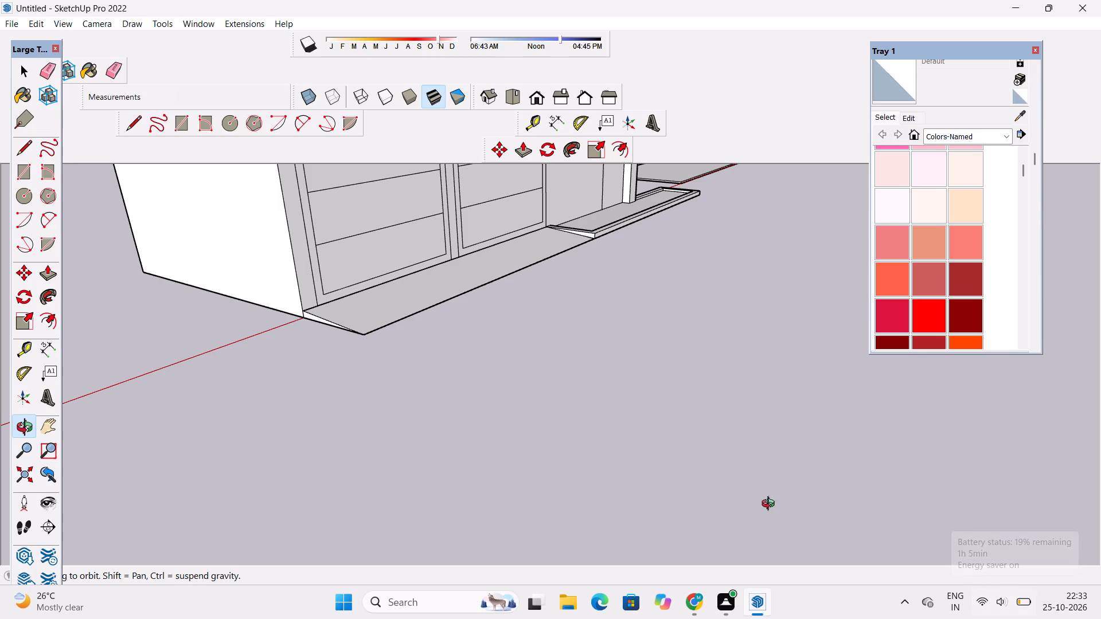
scroll(531, 398, "down", 6)
left_click_drag(529, 398, 494, 426, "shift")
left_click_drag(494, 422, 409, 457)
scroll(450, 374, "down", 4)
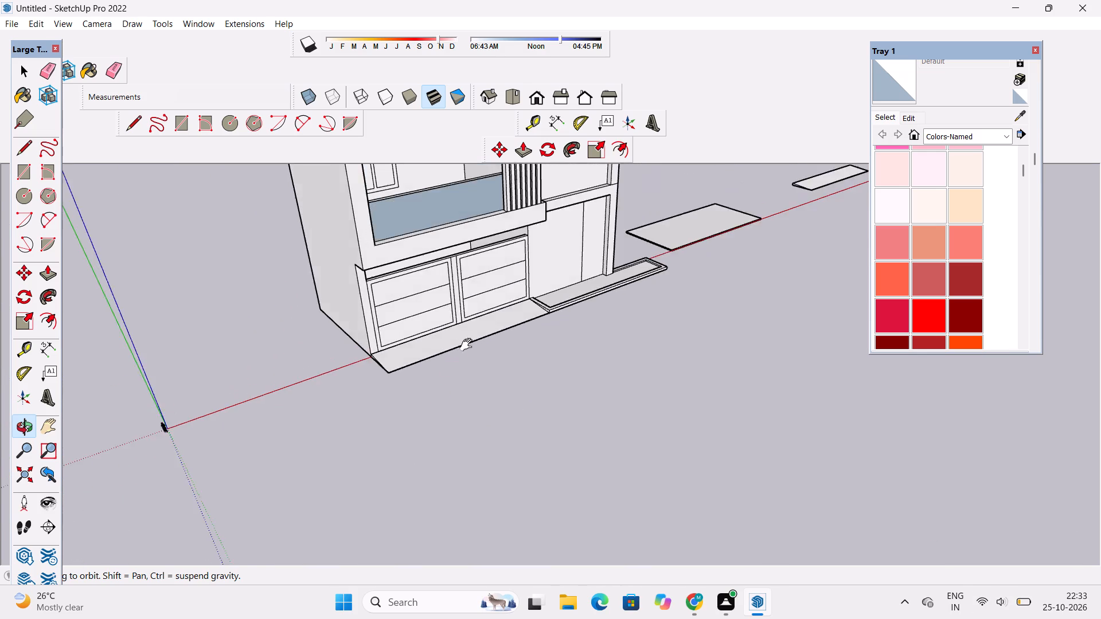
left_click_drag(468, 344, 405, 362, "shift")
left_click_drag(398, 373, 381, 383, "shift")
left_click_drag(380, 383, 407, 405)
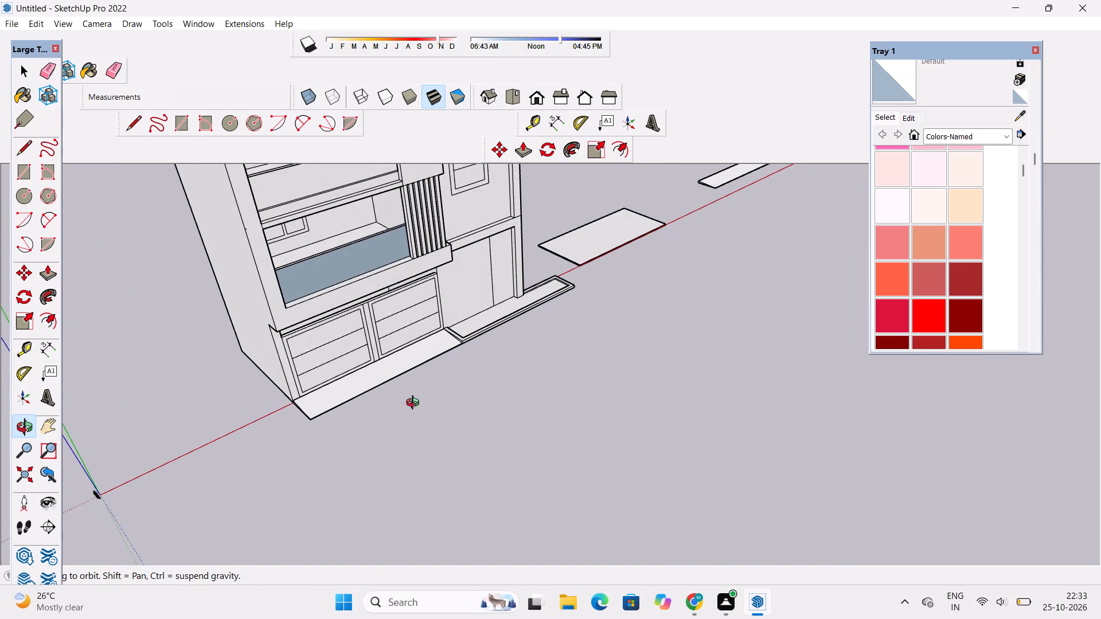
scroll(411, 399, "up", 4)
left_click_drag(408, 398, 391, 367, "shift")
left_click(389, 363)
scroll(428, 320, "up", 3)
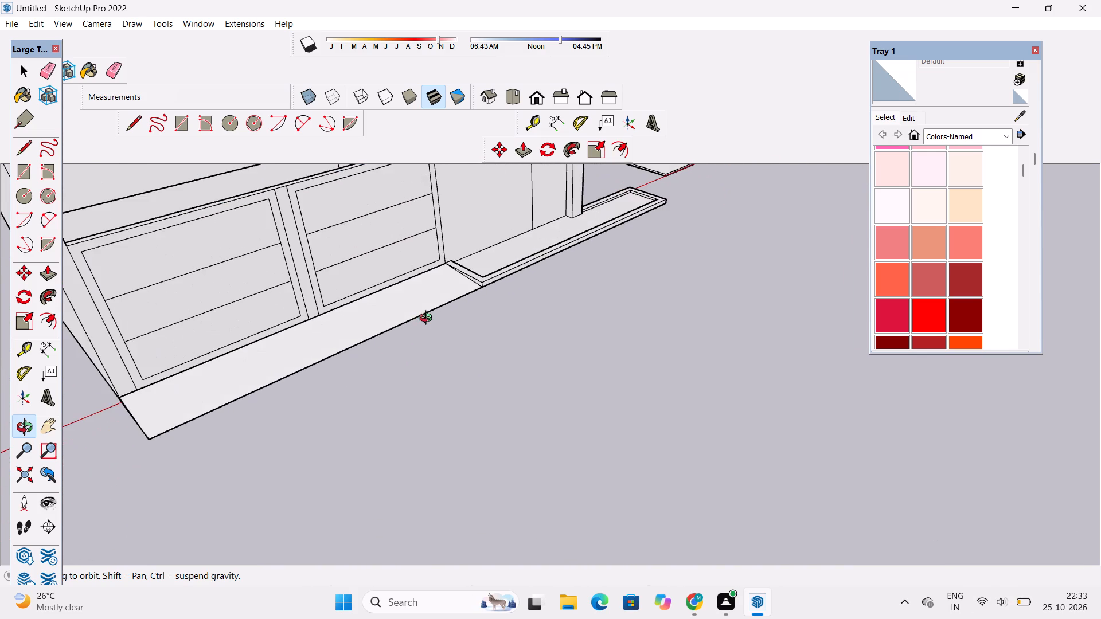
scroll(423, 319, "down", 3)
left_click_drag(354, 349, 354, 312)
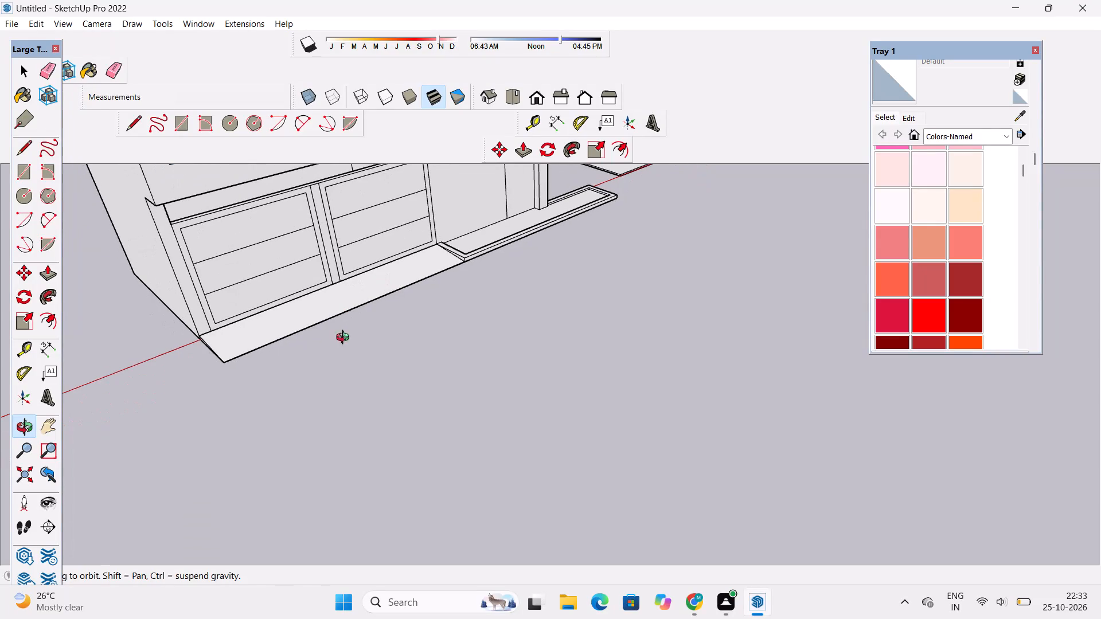
key("l")
scroll(330, 361, "up", 13)
scroll(129, 380, "up", 3)
scroll(317, 323, "up", 3)
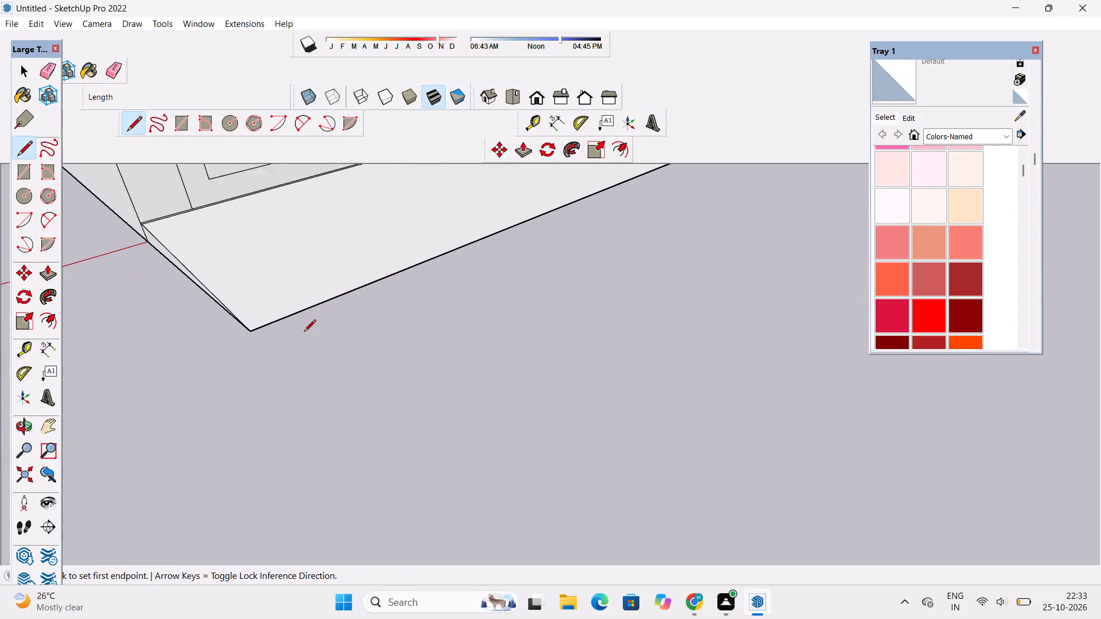
scroll(304, 332, "up", 1)
scroll(244, 341, "up", 5)
left_click(244, 329)
scroll(244, 329, "down", 10)
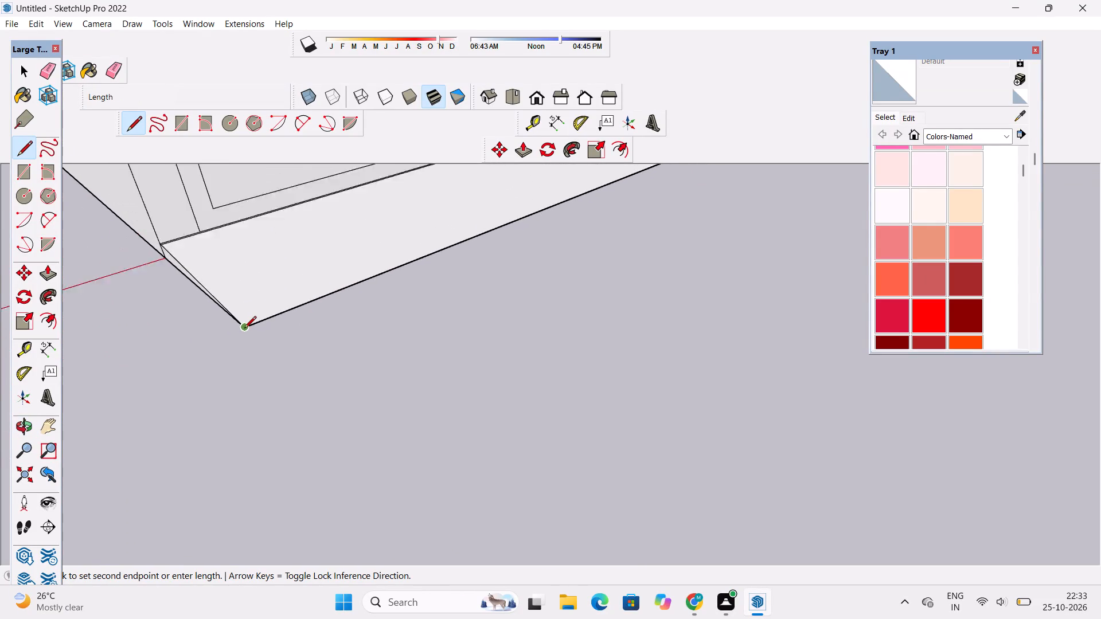
scroll(244, 329, "down", 1)
scroll(244, 329, "up", 1)
scroll(244, 329, "down", 19)
scroll(244, 329, "down", 2)
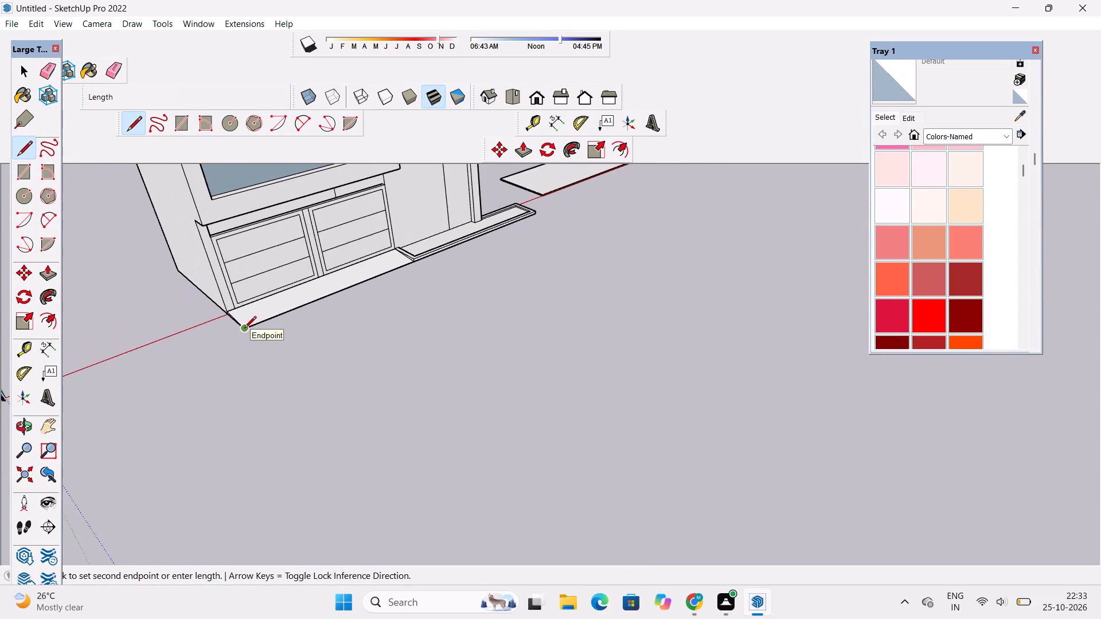
scroll(244, 329, "down", 3)
scroll(268, 347, "up", 3)
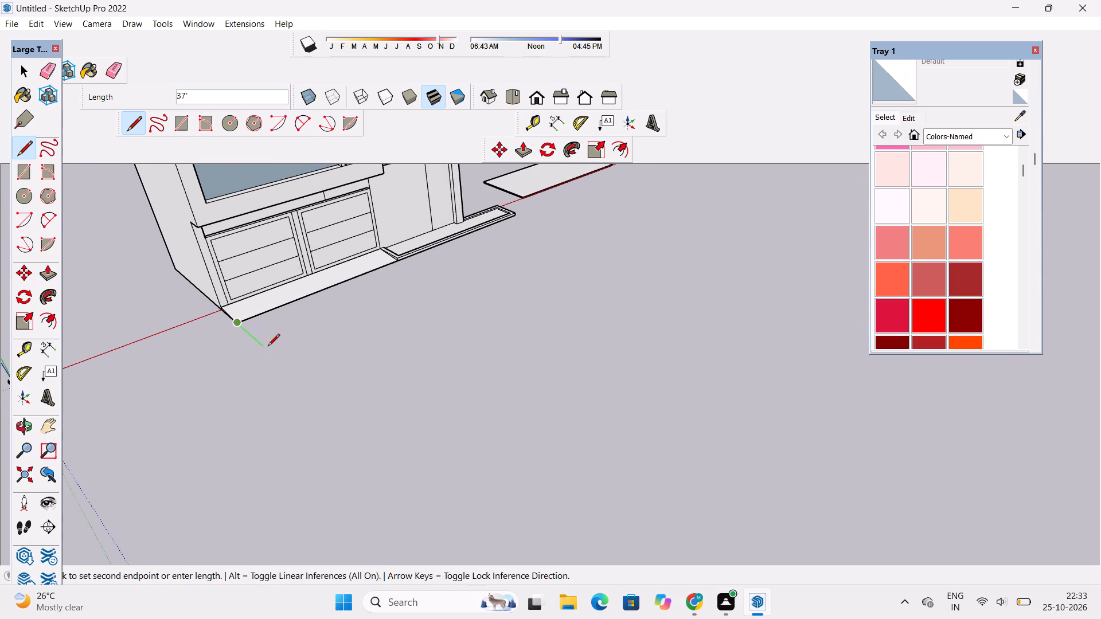
type("37'")
key("Return")
Close off a ground strip from the 37' line's midpoint: 243' along the red axis and 18' 6" back to the entrance platform's outer front corner.
key("o")
left_click_drag(377, 383, 266, 391)
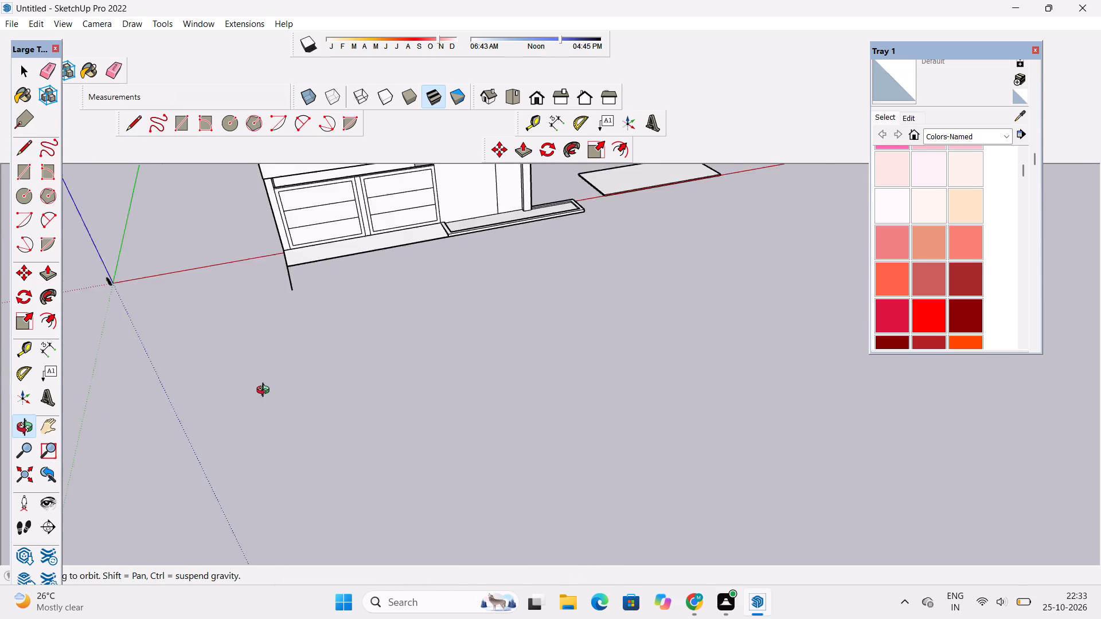
left_click_drag(266, 391, 261, 393)
left_click_drag(313, 360, 249, 428, "shift")
scroll(307, 388, "down", 4)
left_click_drag(331, 384, 292, 453)
scroll(294, 369, "up", 3)
left_click_drag(306, 358, 319, 449, "shift")
left_click_drag(329, 449, 274, 406)
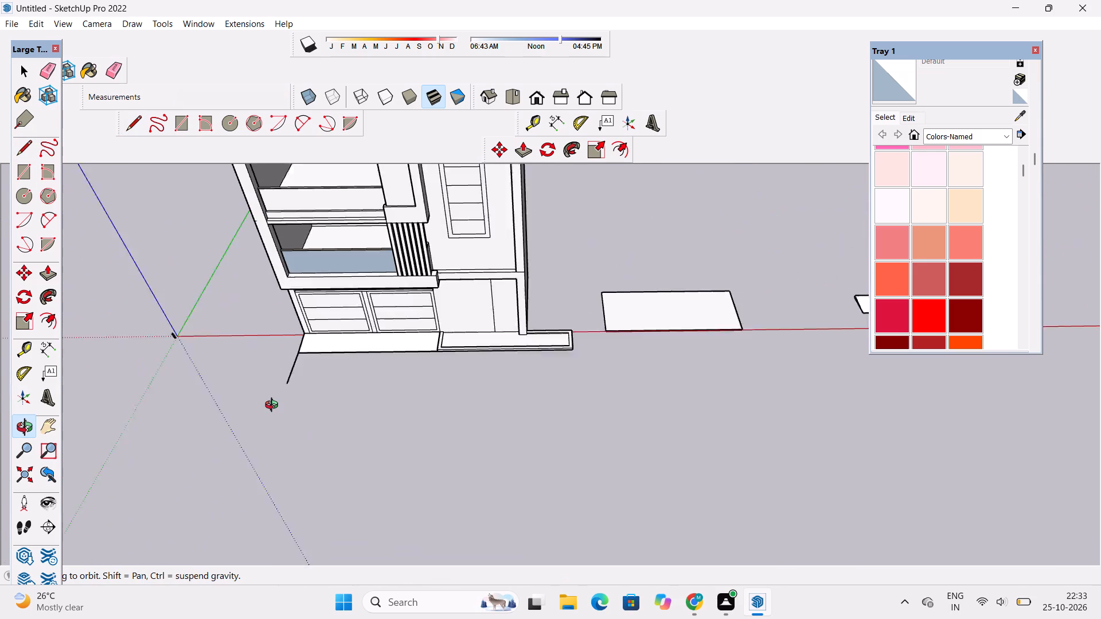
left_click_drag(274, 406, 267, 402)
left_click_drag(299, 368, 281, 386, "shift")
scroll(346, 367, "up", 6)
left_click_drag(344, 370, 320, 377, "shift")
key("l")
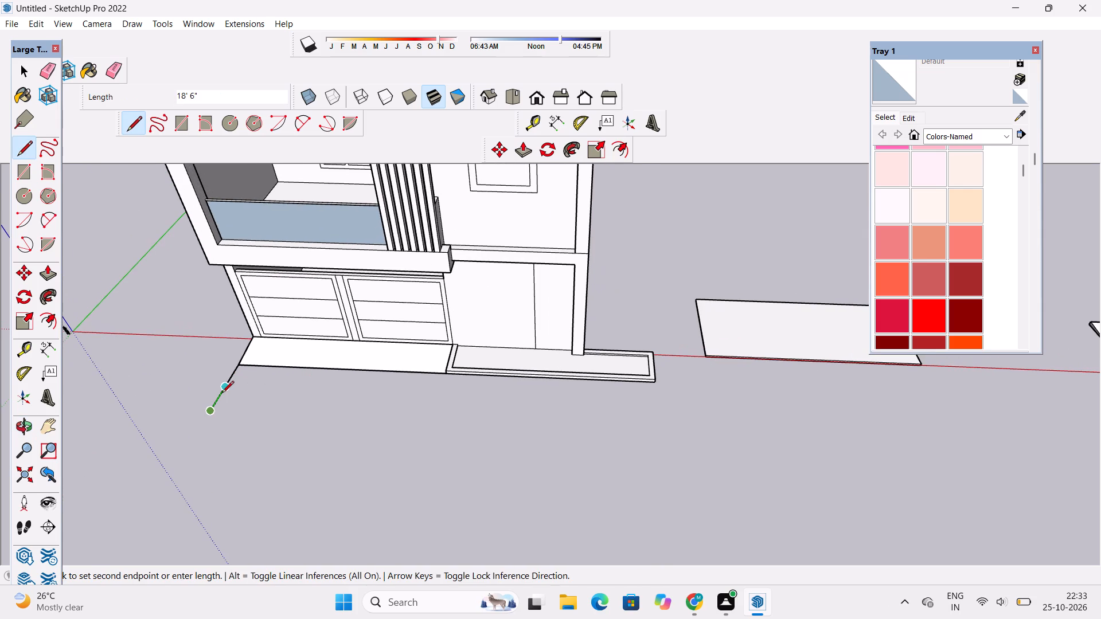
key("space")
type("l")
left_click(224, 389)
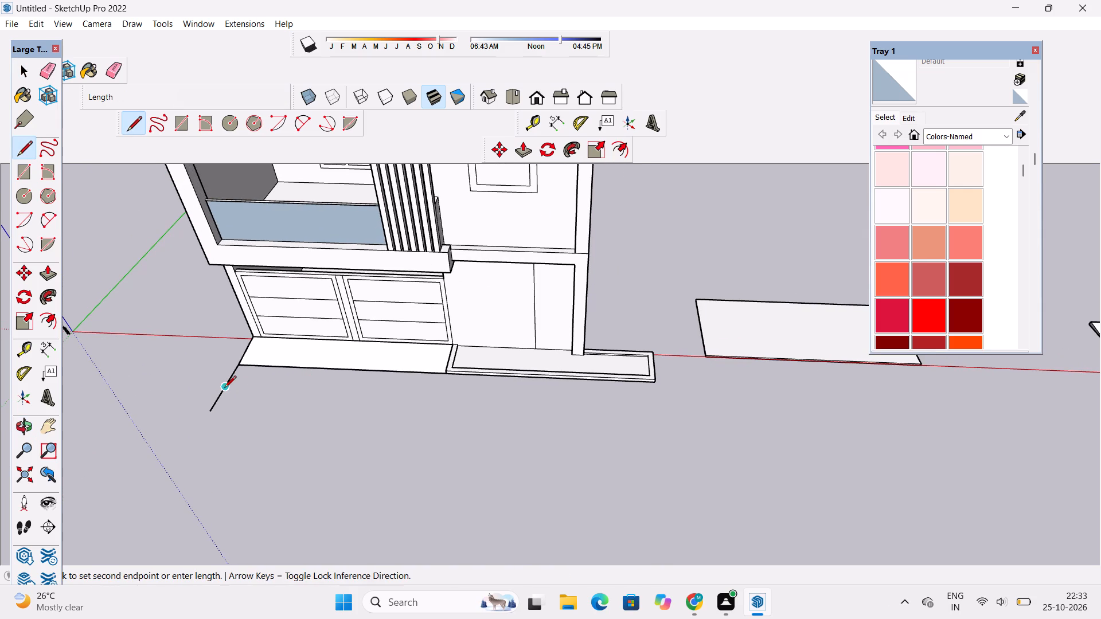
scroll(224, 389, "down", 5)
scroll(491, 405, "up", 5)
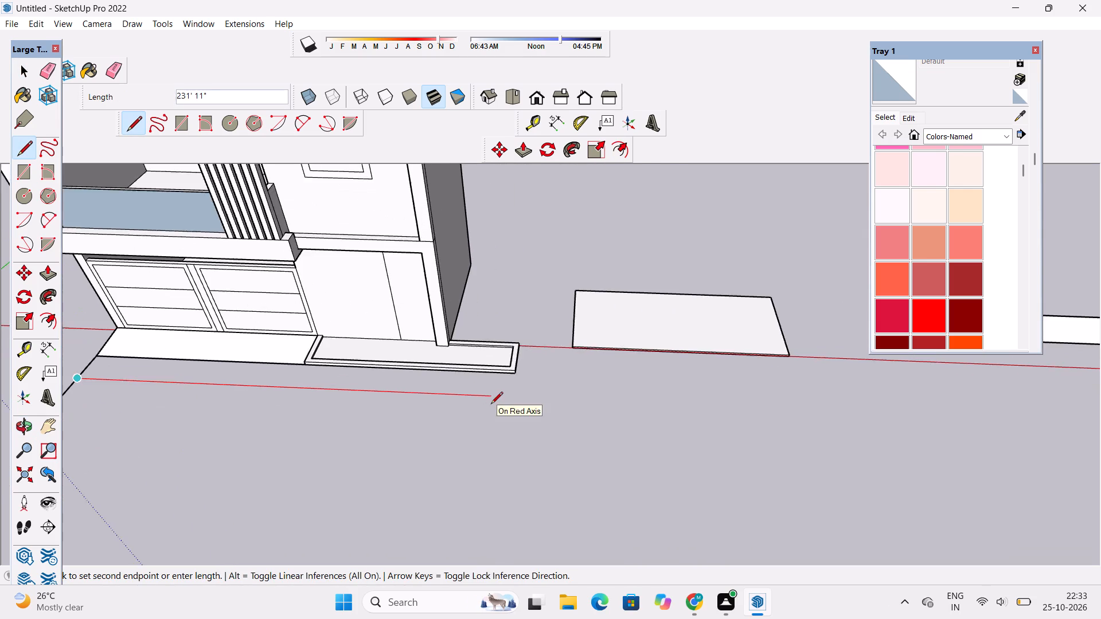
scroll(491, 405, "up", 7)
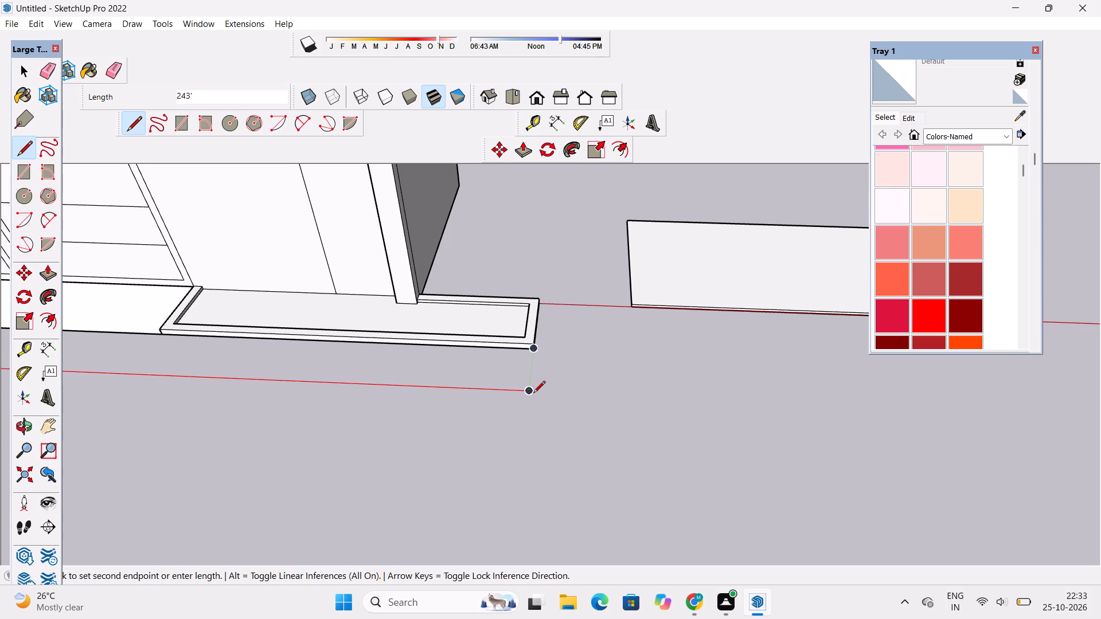
left_click(529, 391)
left_click(533, 352)
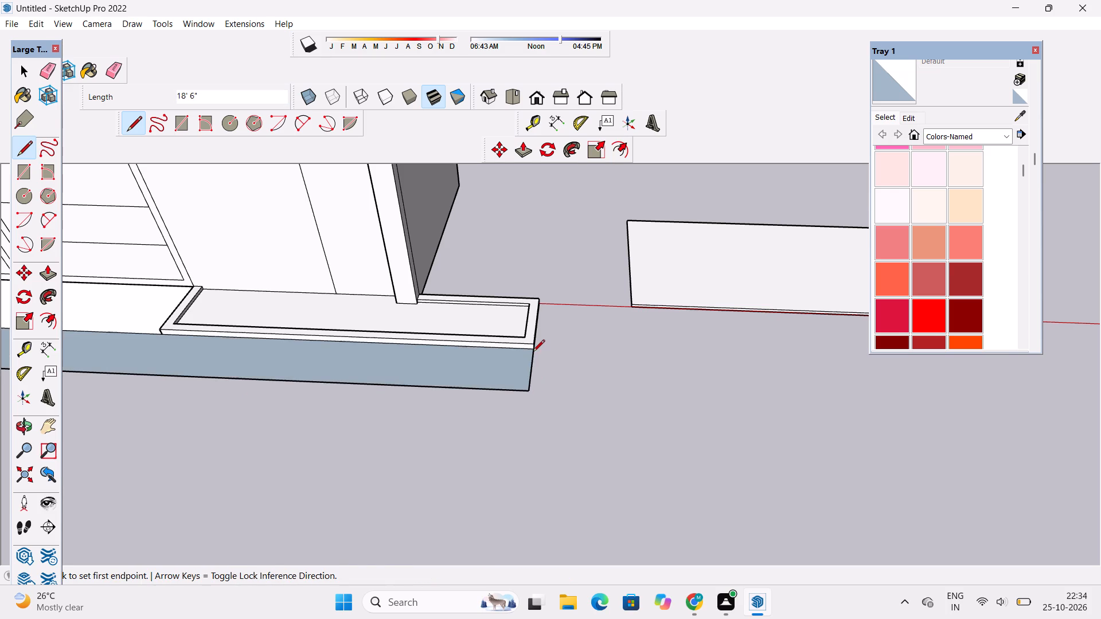
key("space")
Erase the leftover half of the 37' line that projects beyond the ground strip's outer corner.
type("o")
scroll(594, 347, "down", 9)
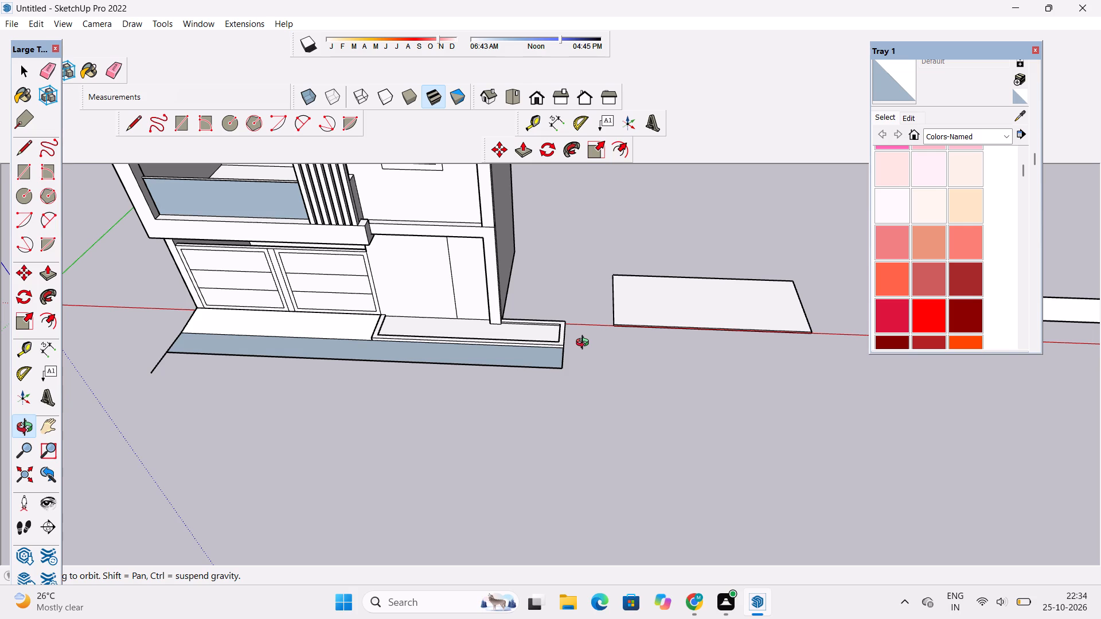
left_click(585, 344)
key("slash")
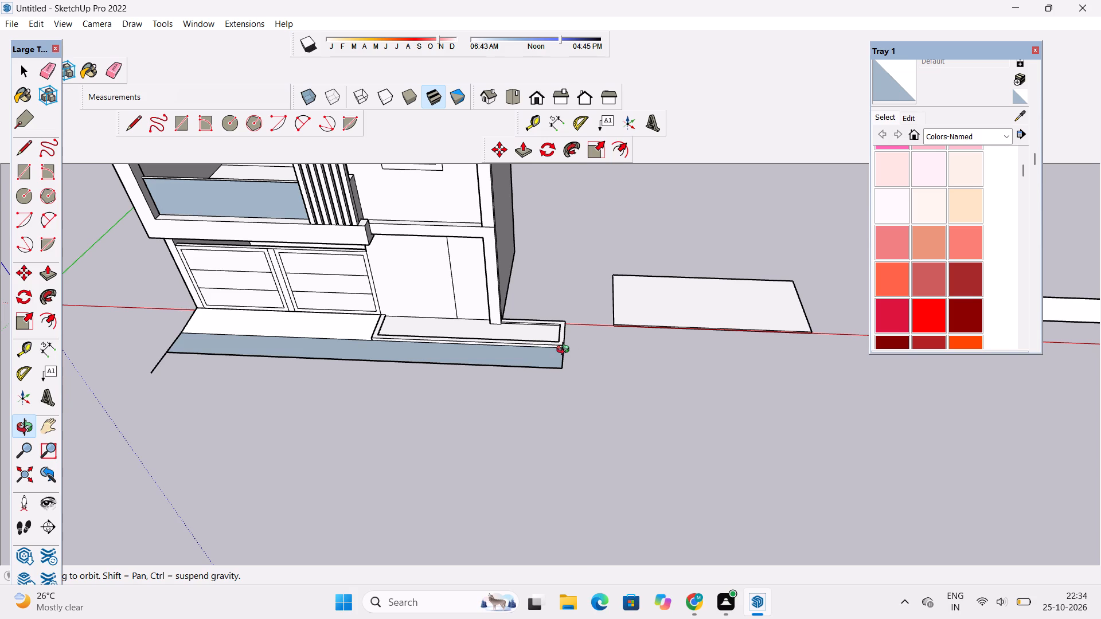
double_click(565, 351)
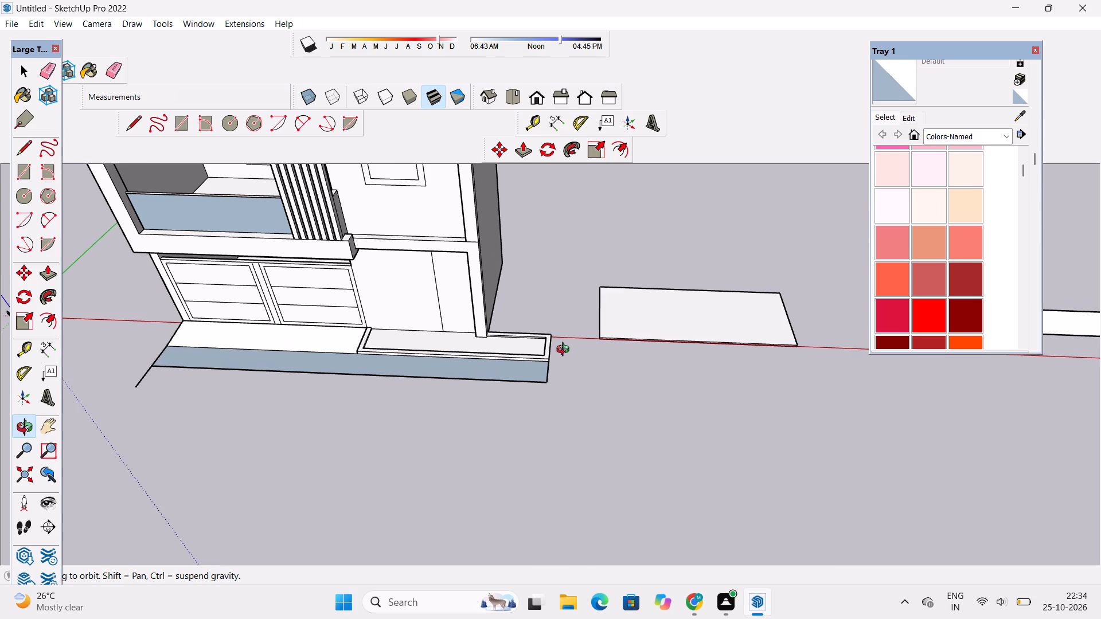
scroll(455, 416, "down", 6)
scroll(286, 401, "up", 6)
left_click(107, 60)
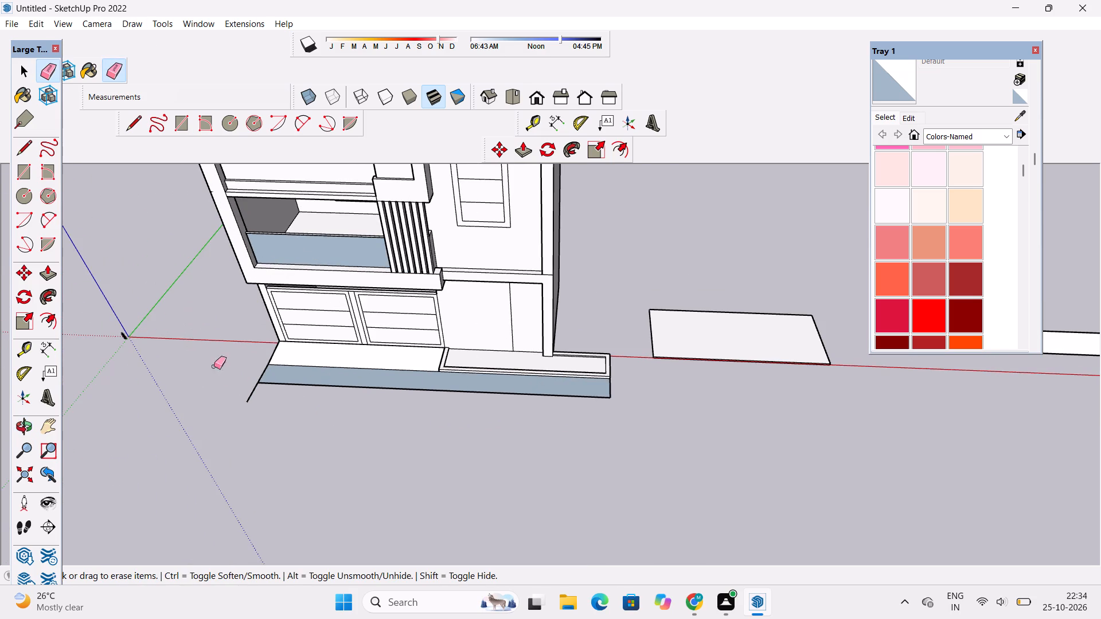
left_click(246, 397)
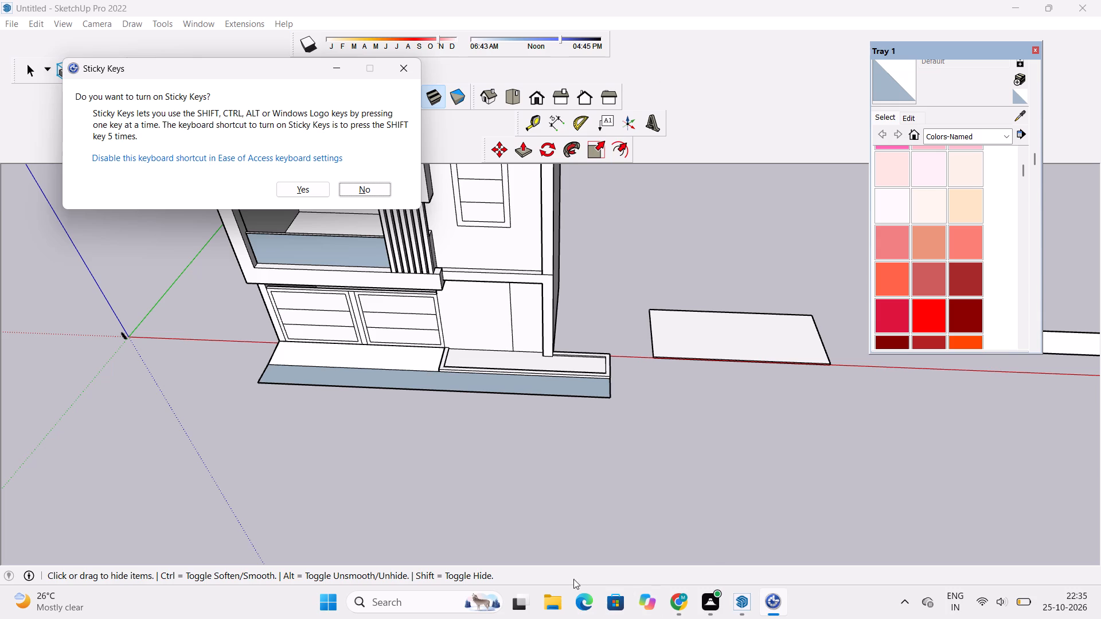
Close the Sticky Keys dialog without turning the feature on.
left_click(813, 469, "shift")
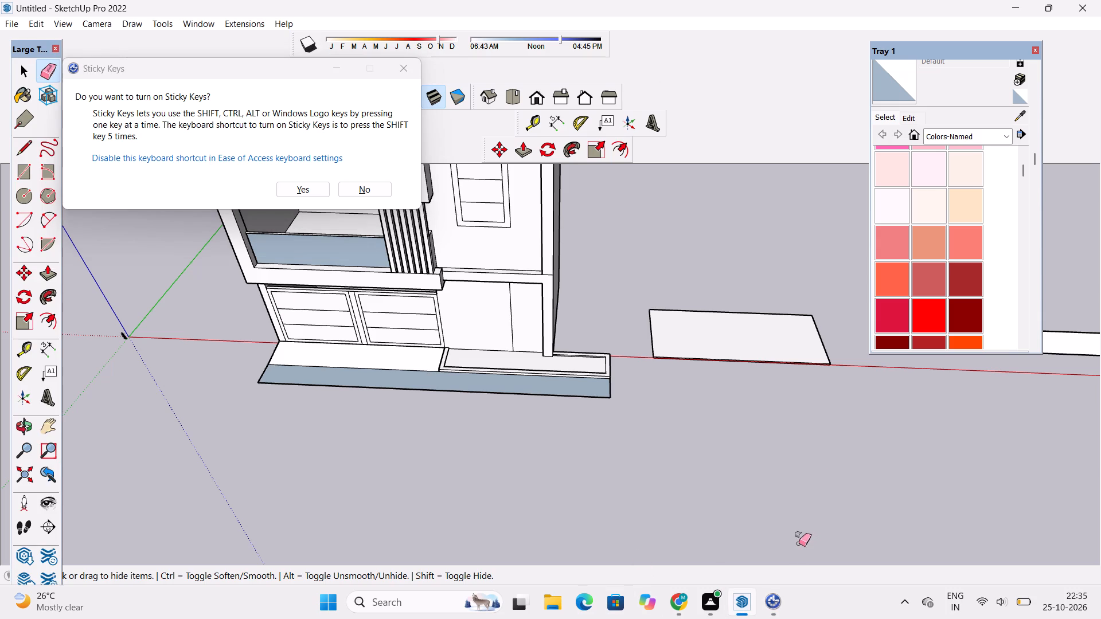
key("space")
left_click(795, 541, "shift")
left_click(723, 495, "shift")
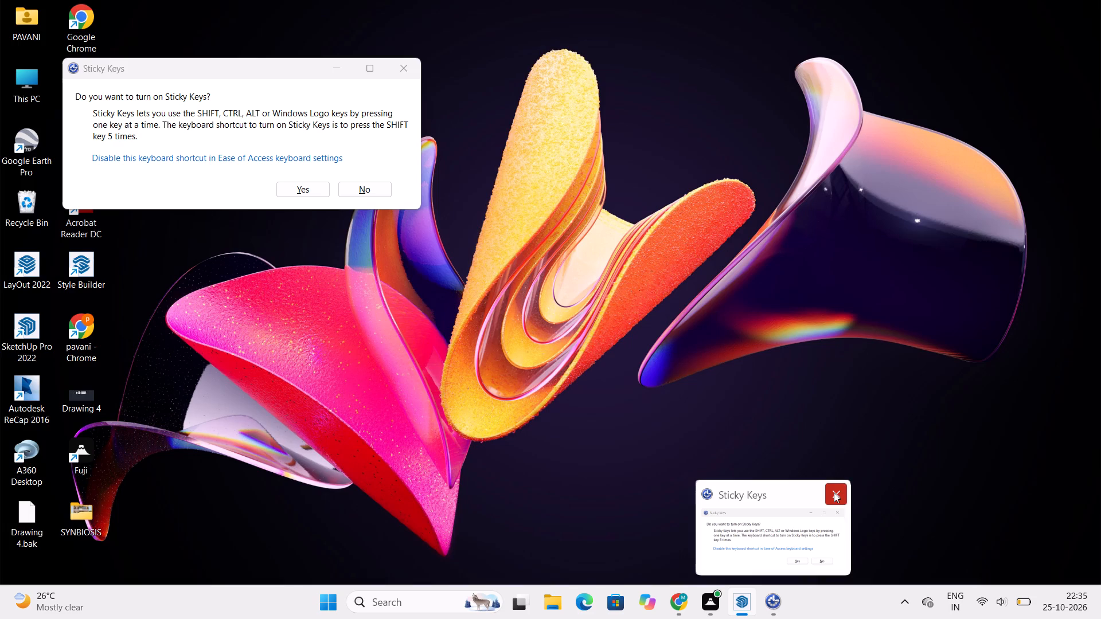
left_click(834, 492, "shift")
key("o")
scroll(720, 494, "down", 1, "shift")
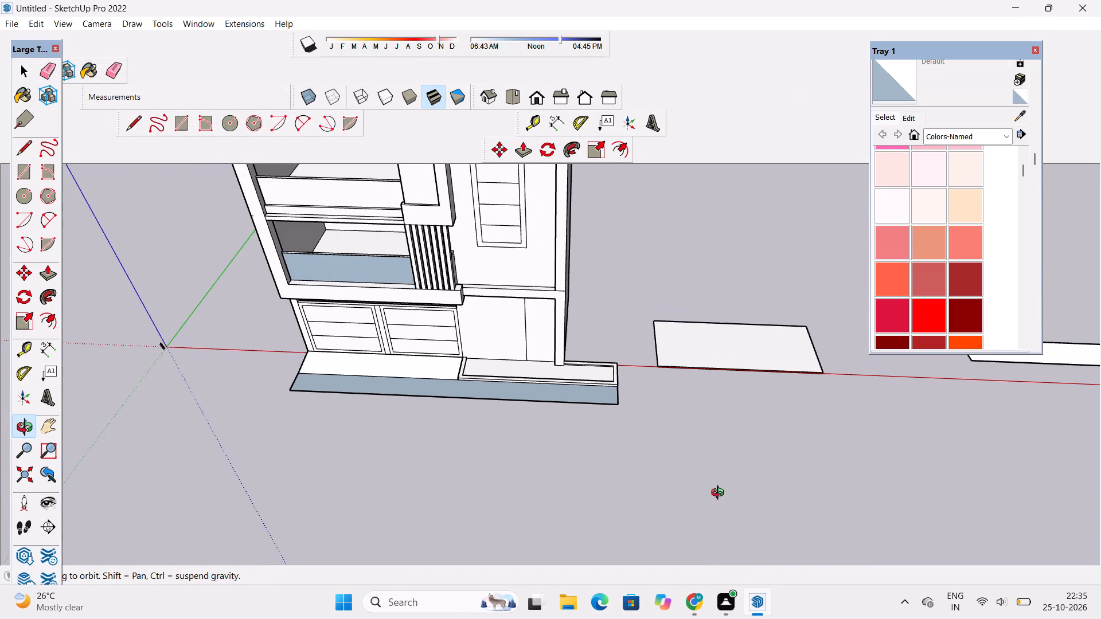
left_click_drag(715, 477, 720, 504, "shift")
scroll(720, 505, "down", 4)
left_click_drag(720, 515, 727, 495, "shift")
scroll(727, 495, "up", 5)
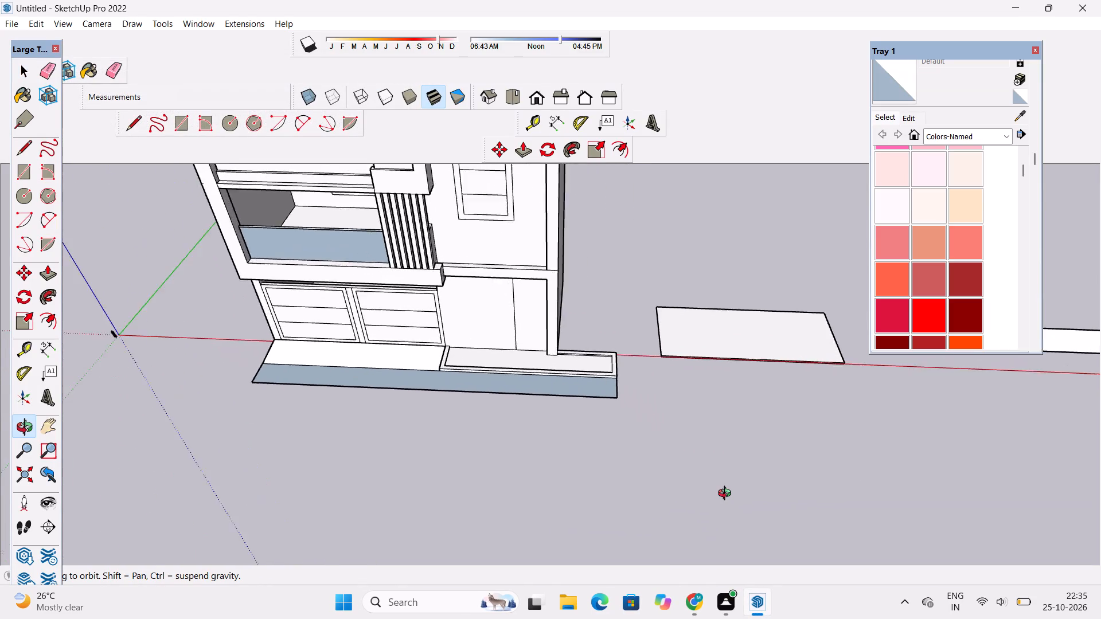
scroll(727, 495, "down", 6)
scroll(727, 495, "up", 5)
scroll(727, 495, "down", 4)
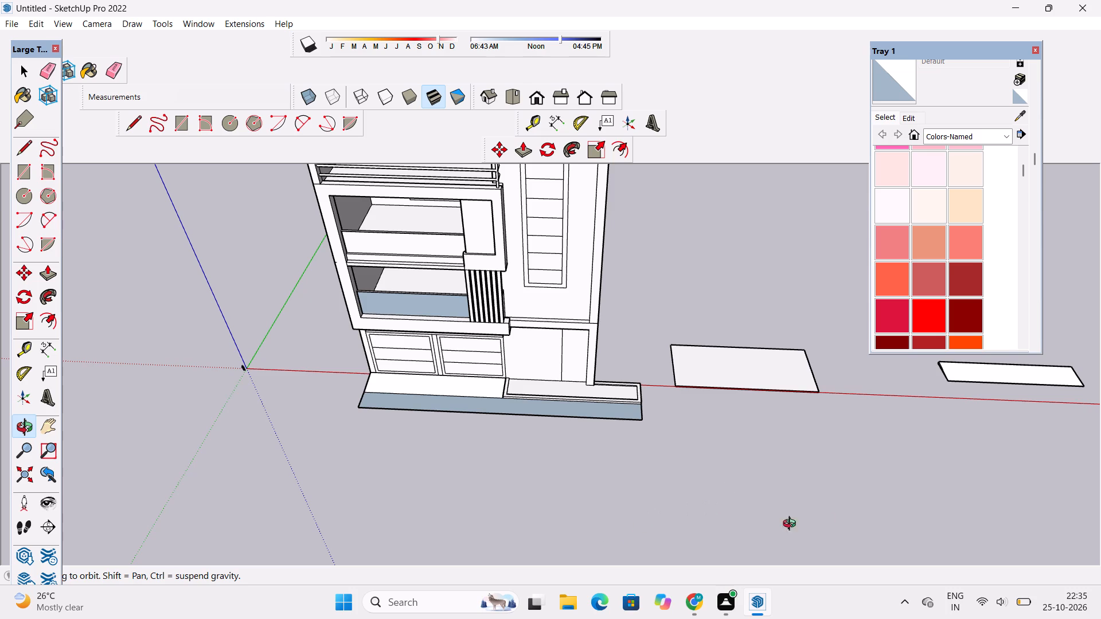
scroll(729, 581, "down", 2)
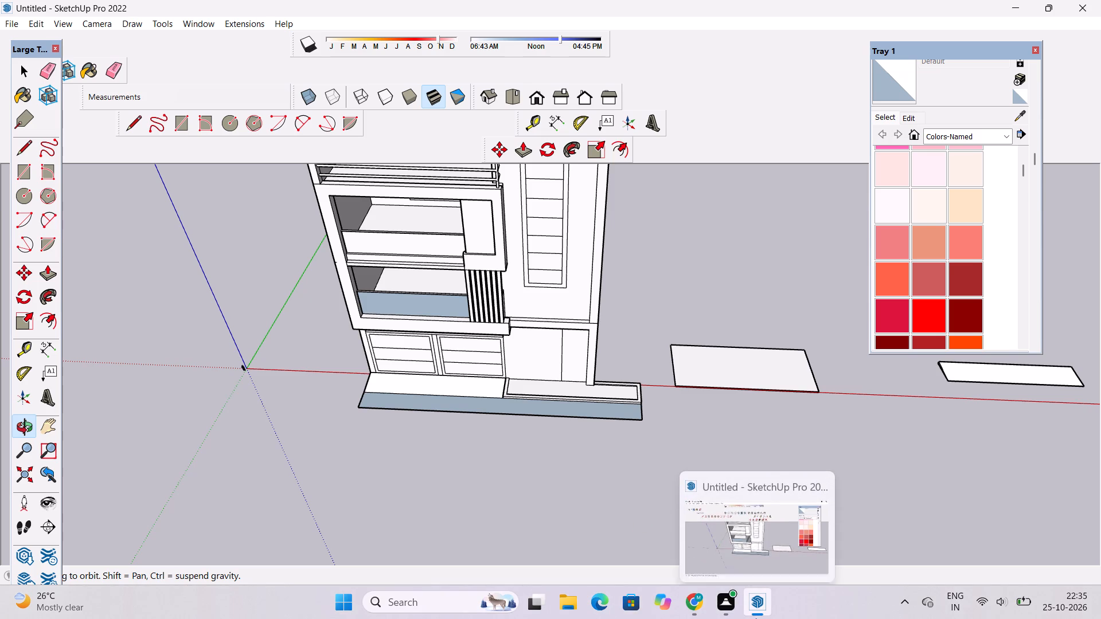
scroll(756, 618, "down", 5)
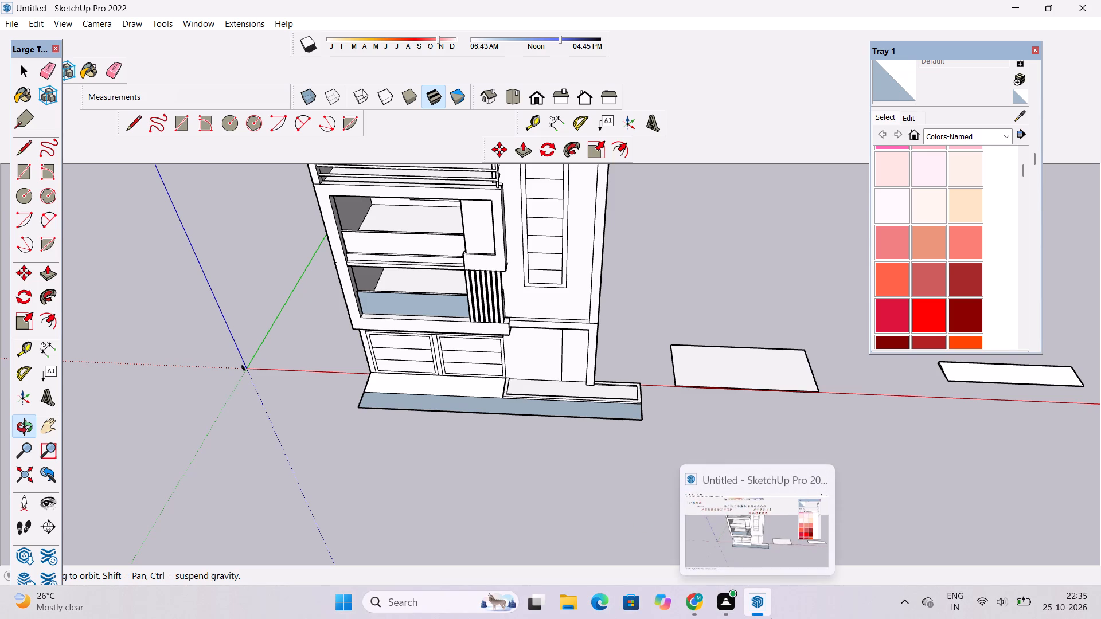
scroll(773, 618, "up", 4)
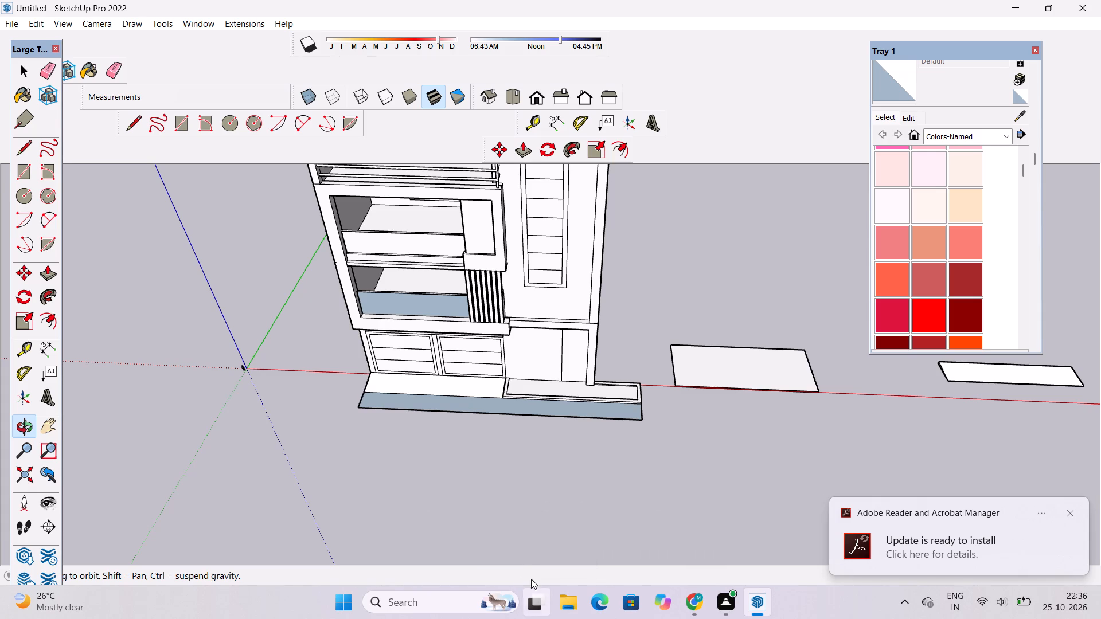
Examine the whole house from the front together with the new ground strip along its base.
left_click(450, 354, "shift")
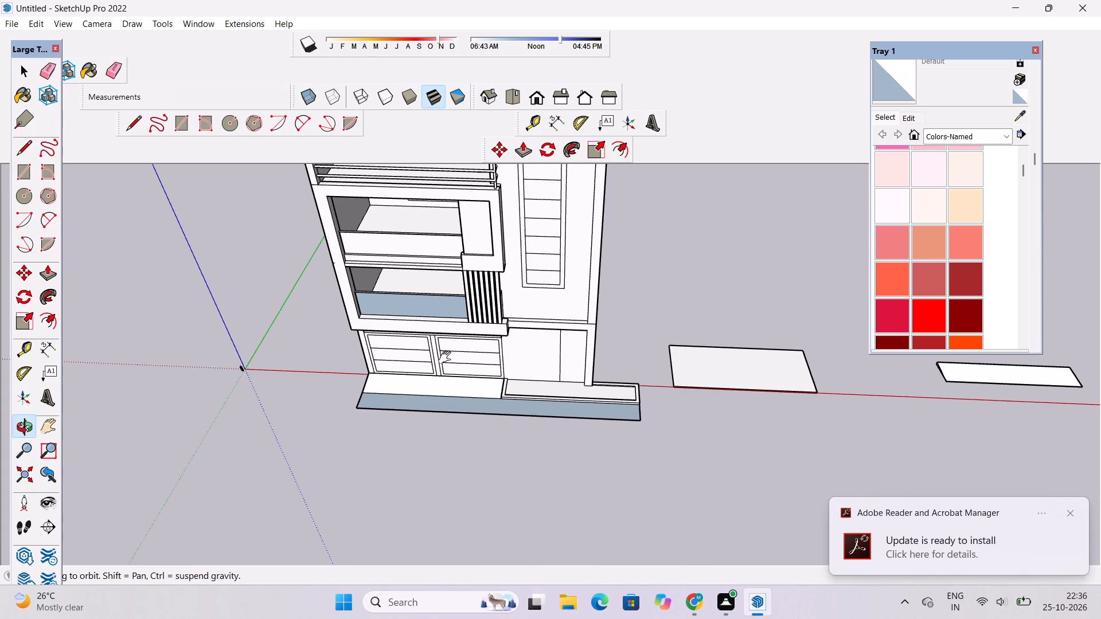
left_click_drag(447, 364, 475, 326)
scroll(478, 324, "down", 4)
left_click_drag(516, 330, 475, 371, "shift")
left_click_drag(483, 369, 496, 345)
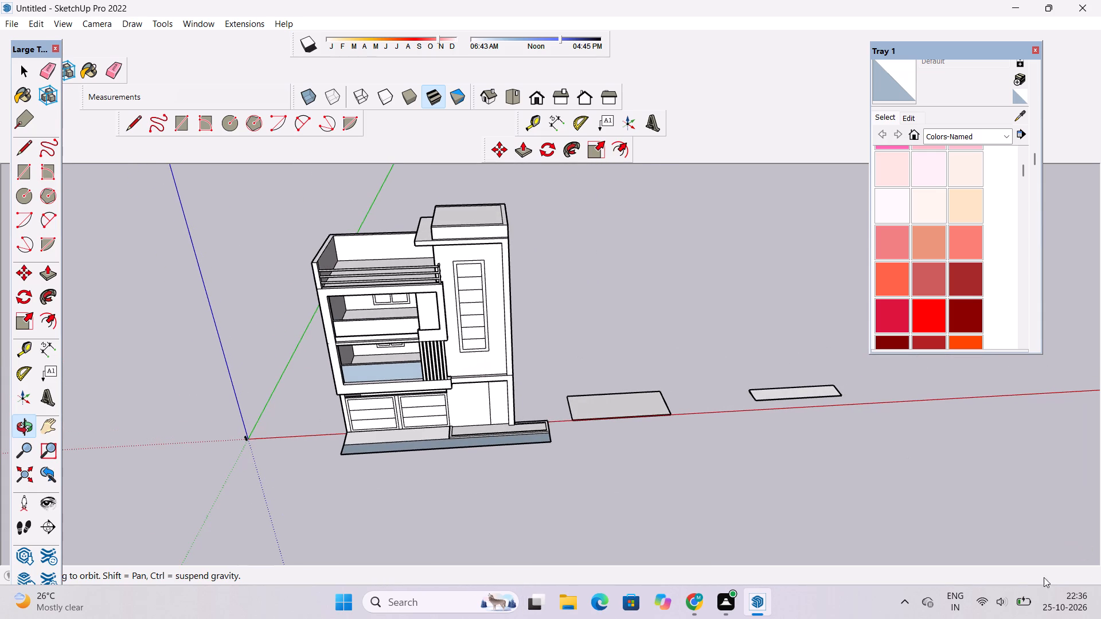
left_click(1014, 597)
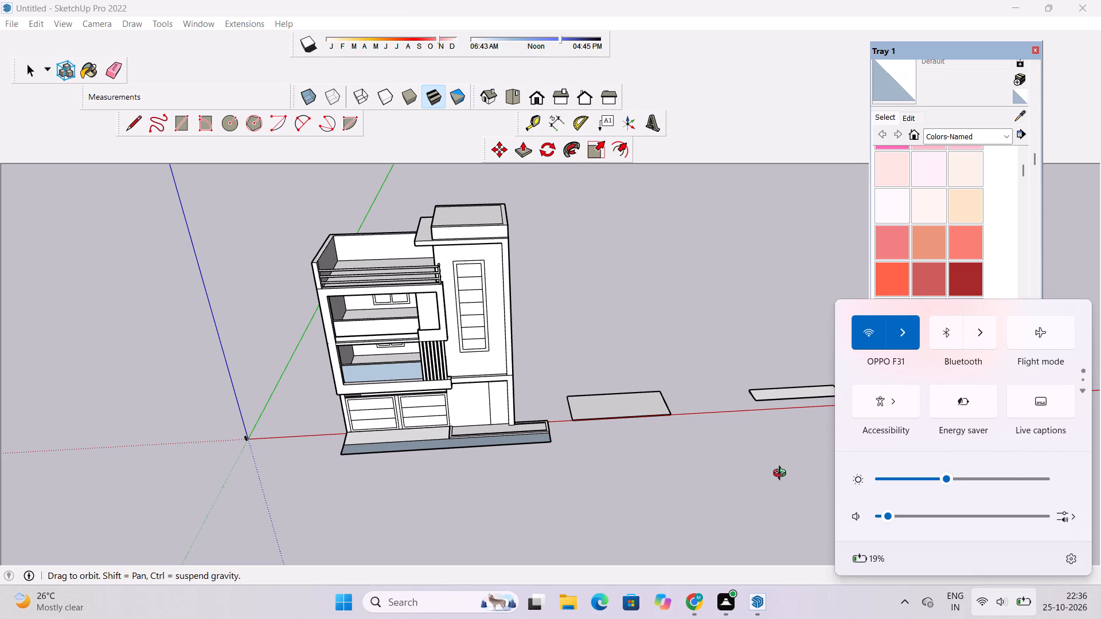
left_click(782, 475)
scroll(533, 394, "down", 6, "shift")
left_click_drag(501, 409, 504, 443, "shift")
scroll(448, 457, "up", 2)
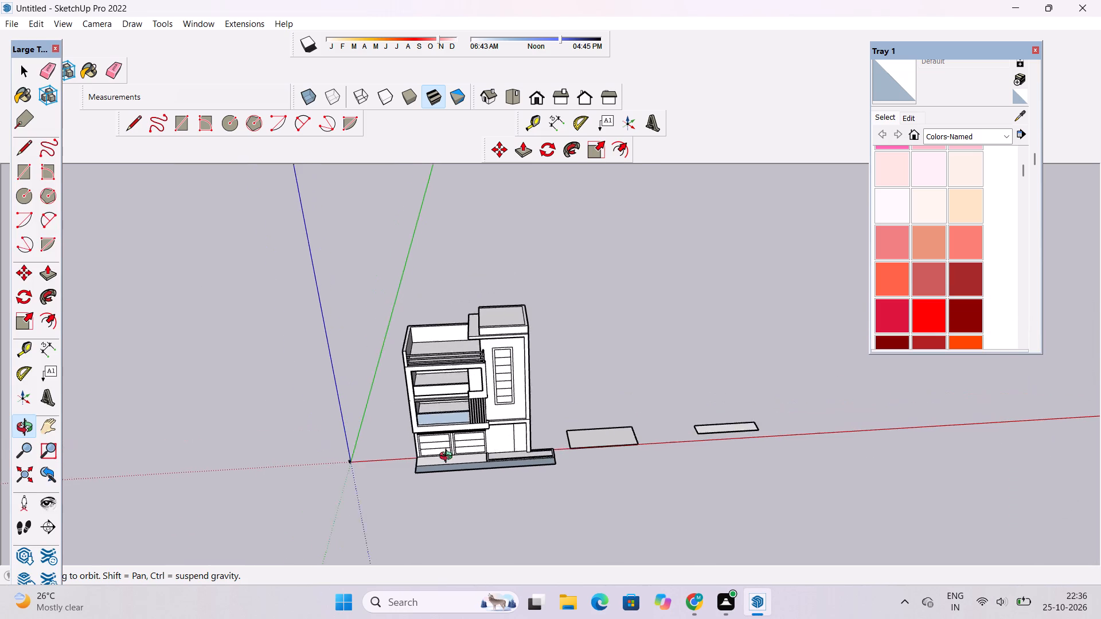
scroll(448, 457, "up", 2)
left_click_drag(482, 435, 479, 448, "shift")
left_click_drag(467, 464, 476, 407)
scroll(512, 483, "up", 3)
left_click_drag(512, 483, 501, 404, "shift")
left_click_drag(497, 408, 549, 435)
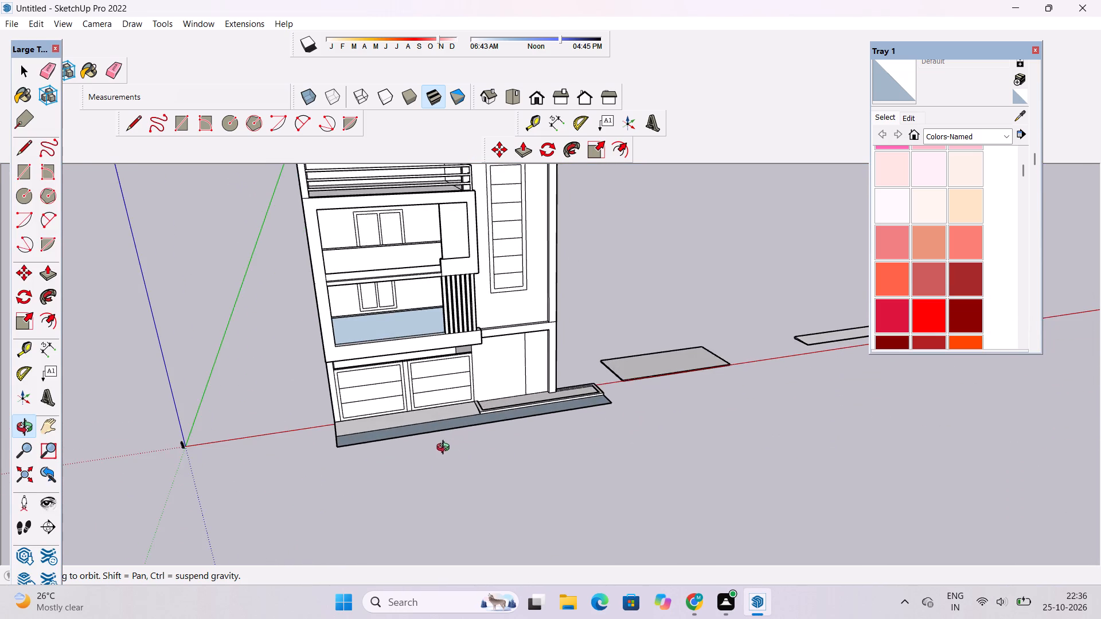
Push/Pull the ground strip in front of the ramp and entrance platform up 5".
scroll(443, 449, "up", 1)
left_click_drag(438, 450, 468, 458, "shift")
scroll(436, 465, "up", 8)
left_click_drag(357, 436, 346, 448, "shift")
left_click_drag(345, 449, 427, 447, "shift")
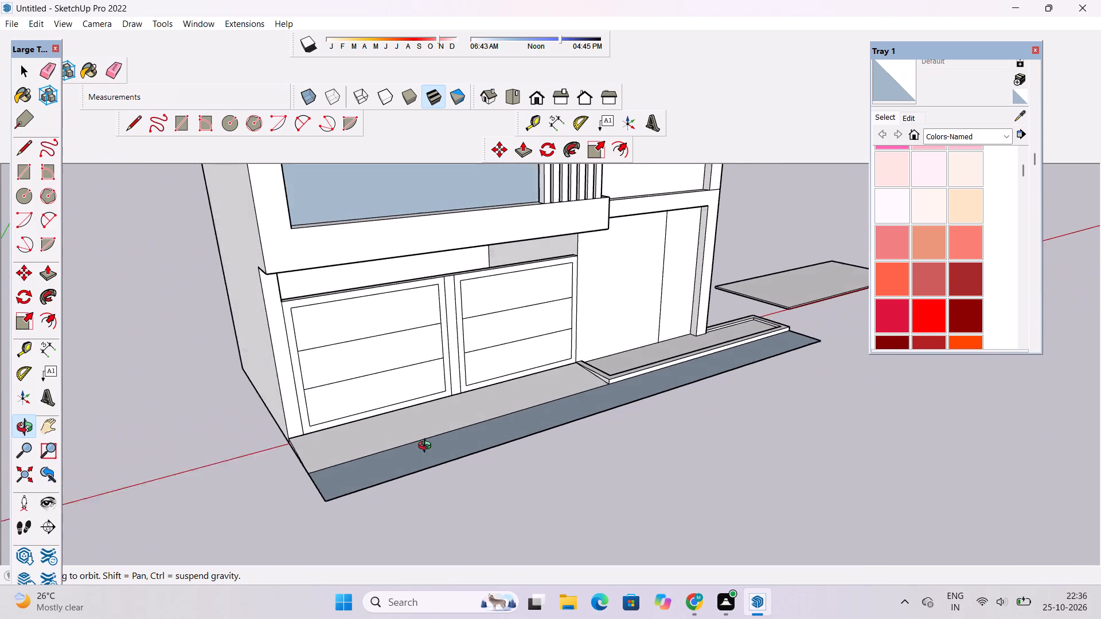
left_click_drag(427, 447, 435, 444, "shift")
scroll(492, 420, "up", 4)
left_click_drag(521, 420, 459, 420, "shift")
scroll(460, 418, "down", 1)
left_click_drag(460, 418, 454, 419, "shift")
left_click_drag(453, 420, 485, 435)
scroll(486, 447, "up", 1)
left_click_drag(486, 445, 482, 416, "shift")
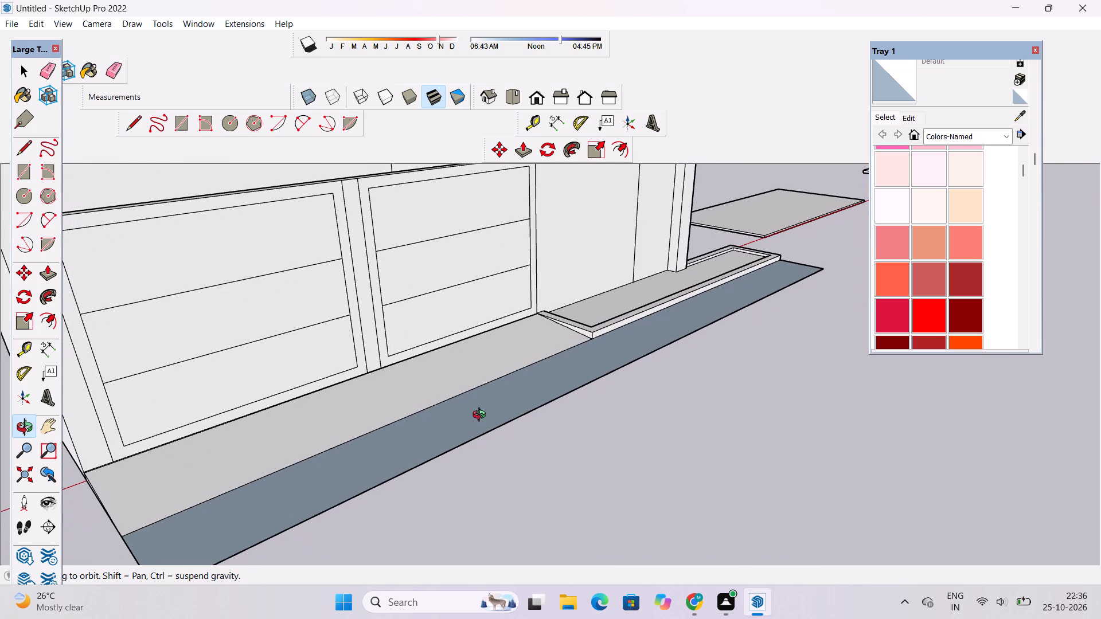
left_click(482, 416)
key("p")
left_click(519, 408)
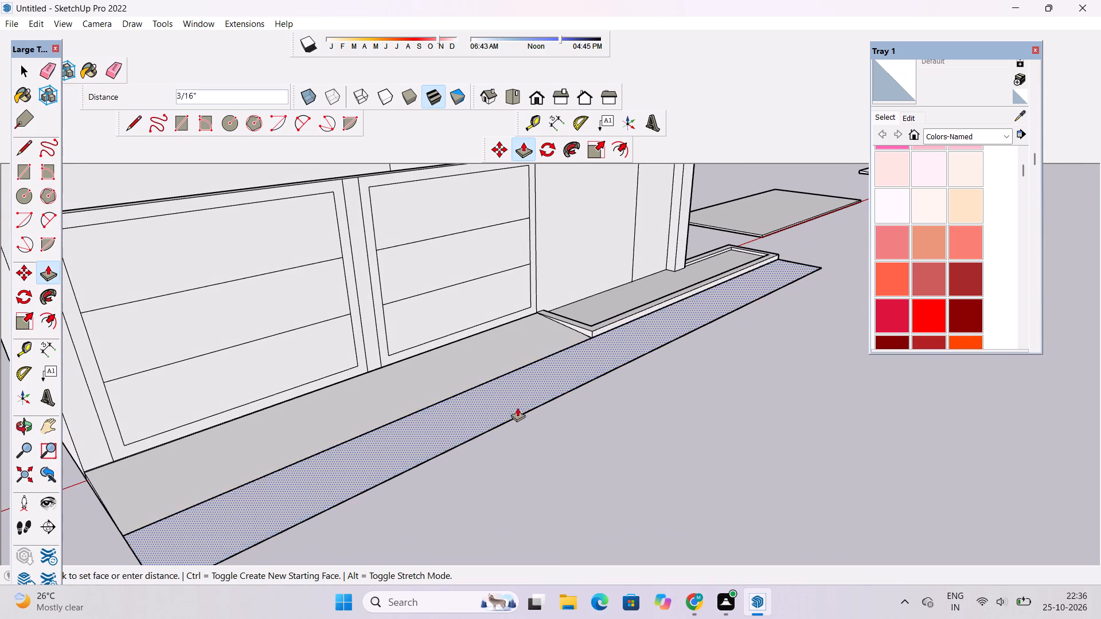
scroll(517, 405, "down", 1)
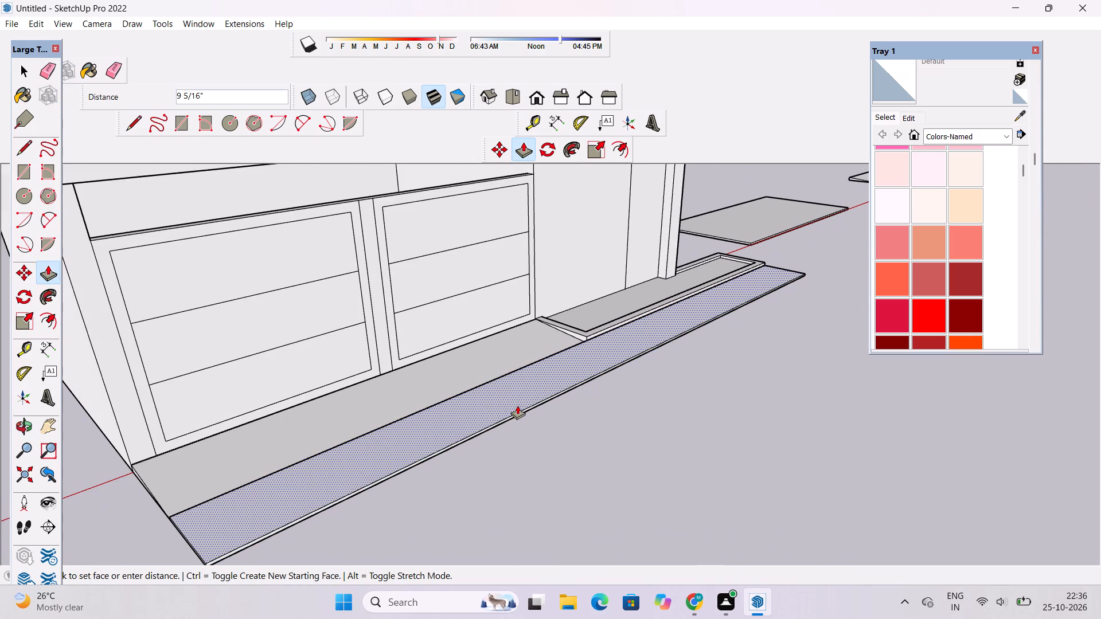
type("5\"")
key("Return")
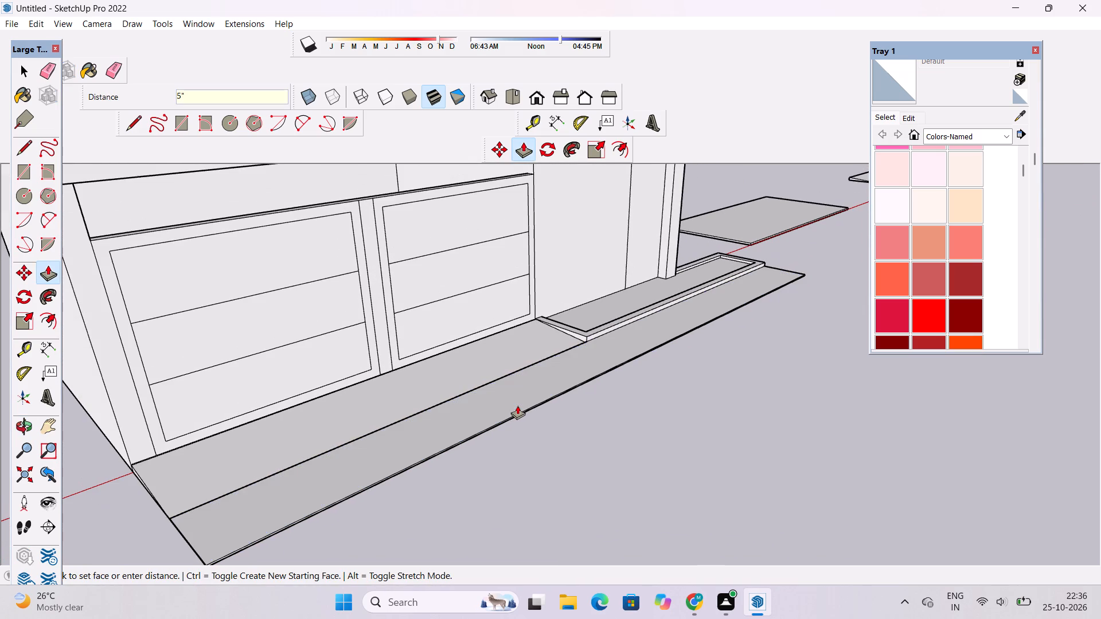
key("space")
Examine the joint between the garage ramp's lower edge and the raised ground strip from the side of the house.
key("o")
scroll(482, 372, "up", 6)
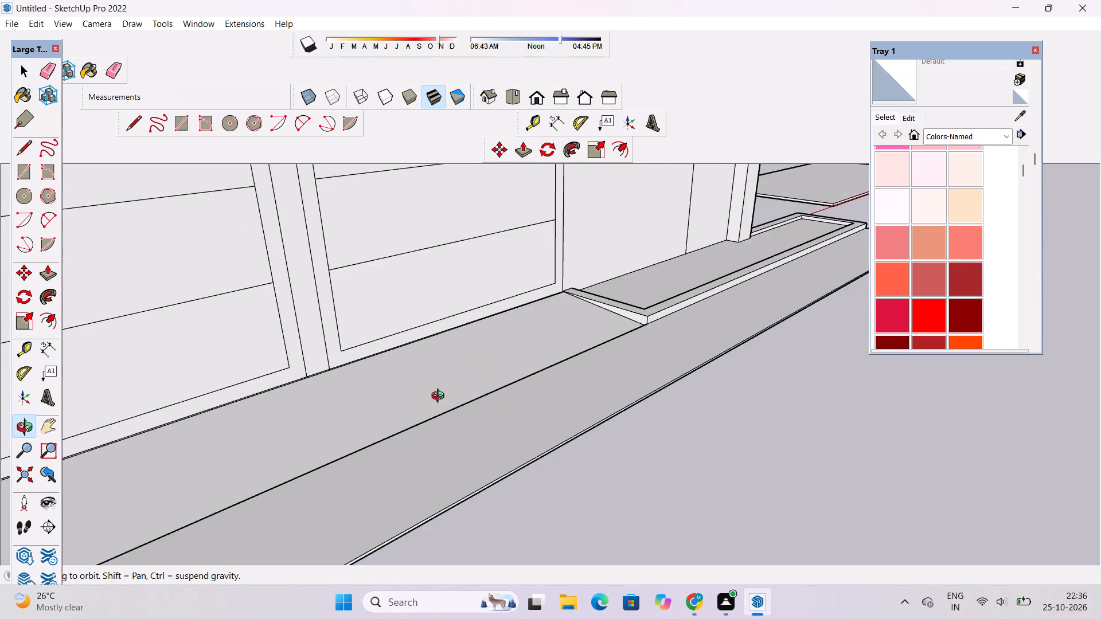
left_click_drag(407, 408, 606, 383)
left_click_drag(620, 490, 565, 375)
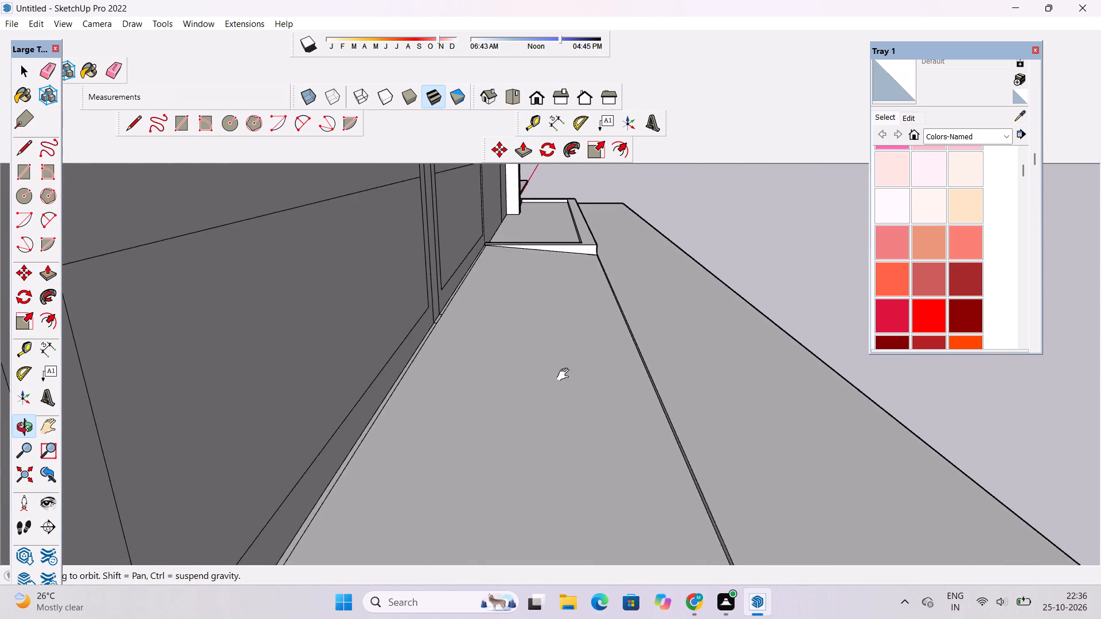
left_click_drag(565, 375, 565, 367)
scroll(578, 367, "down", 5)
left_click_drag(661, 493, 651, 424)
scroll(687, 460, "up", 8)
left_click_drag(684, 467, 620, 421, "shift")
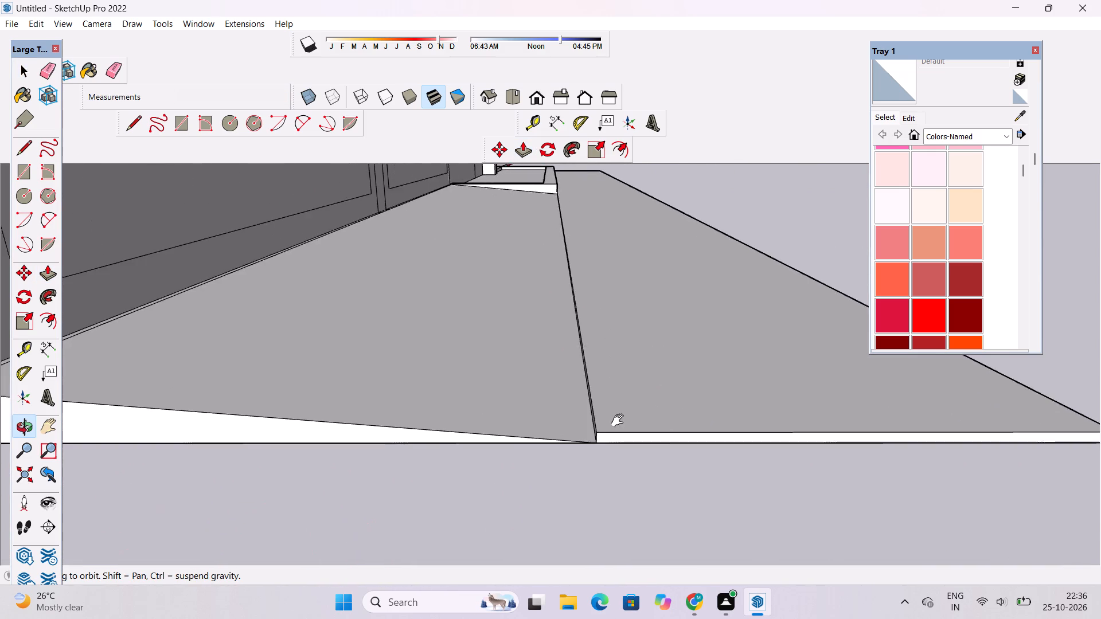
left_click_drag(620, 421, 687, 428, "shift")
scroll(581, 437, "down", 3)
left_click_drag(595, 420, 583, 428, "shift")
left_click_drag(583, 428, 626, 427)
scroll(626, 427, "down", 5)
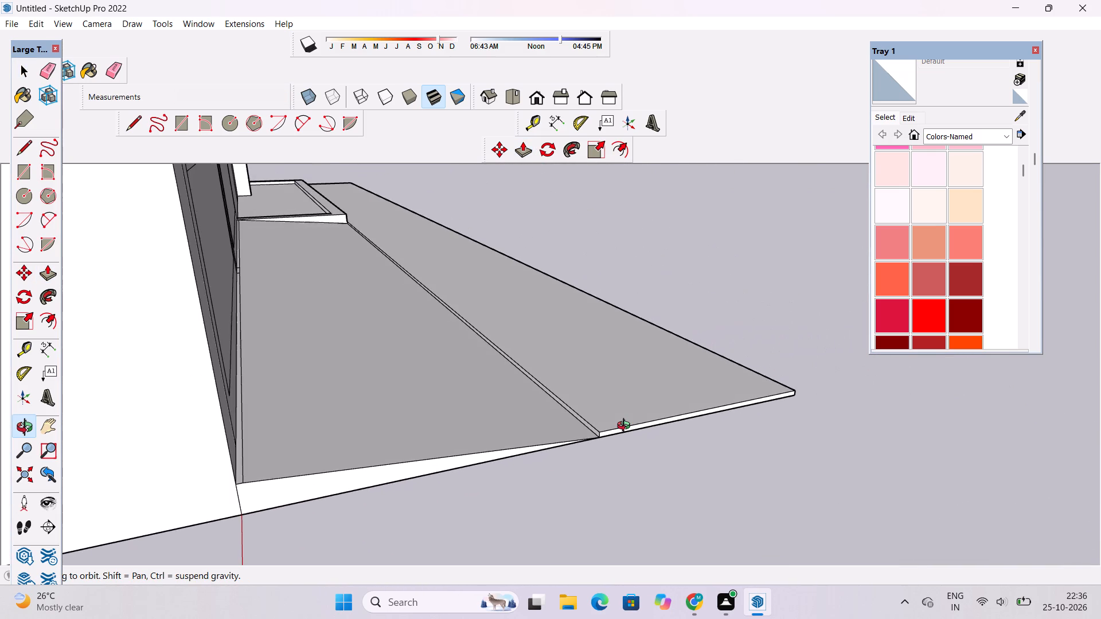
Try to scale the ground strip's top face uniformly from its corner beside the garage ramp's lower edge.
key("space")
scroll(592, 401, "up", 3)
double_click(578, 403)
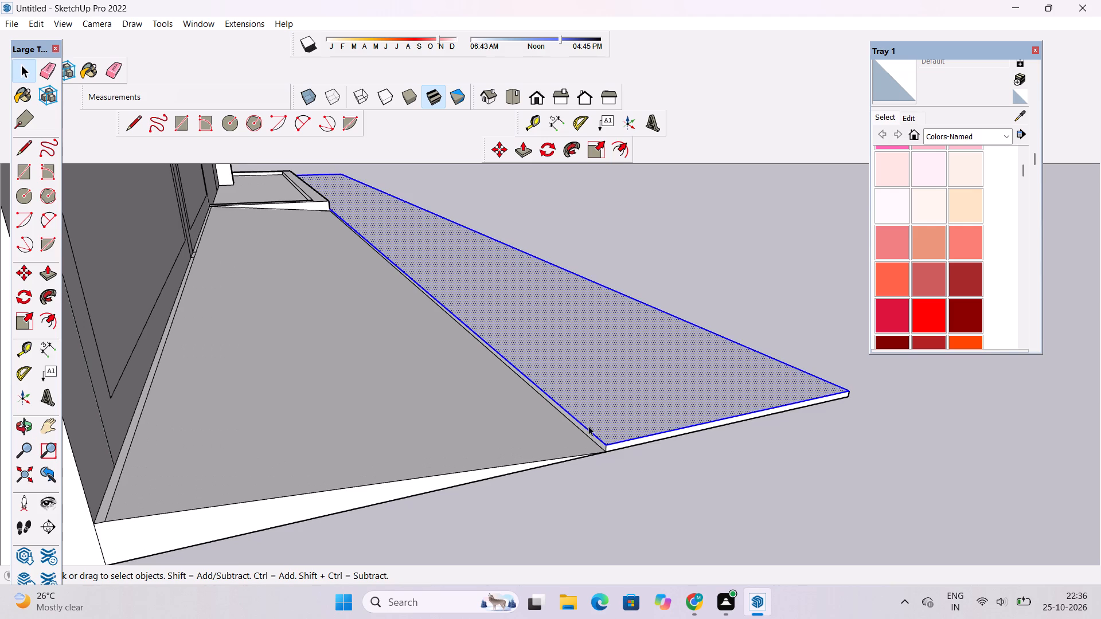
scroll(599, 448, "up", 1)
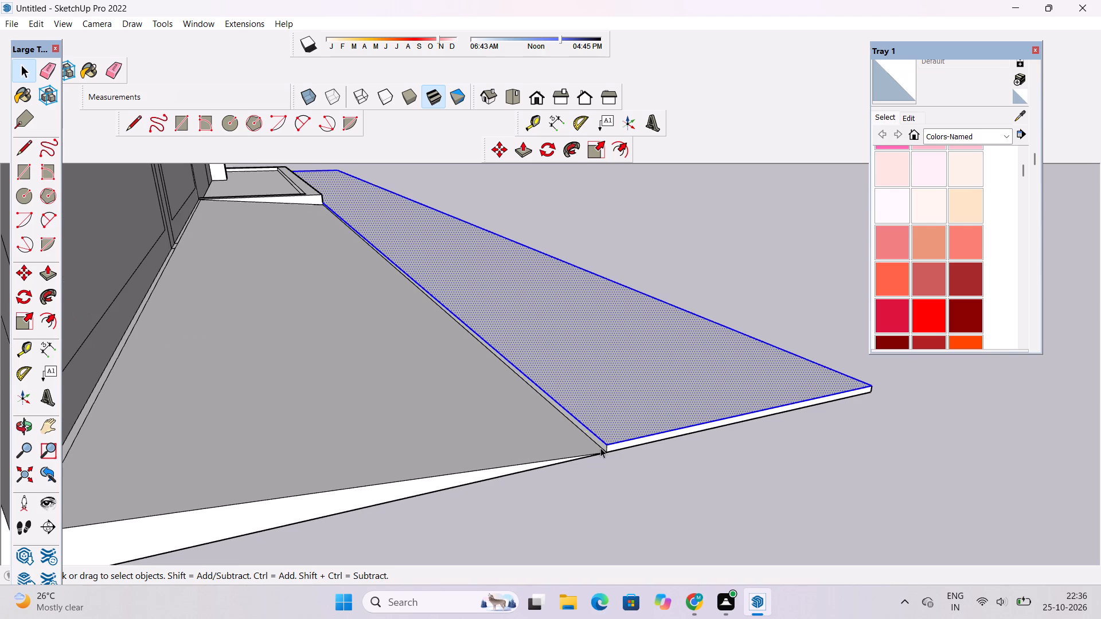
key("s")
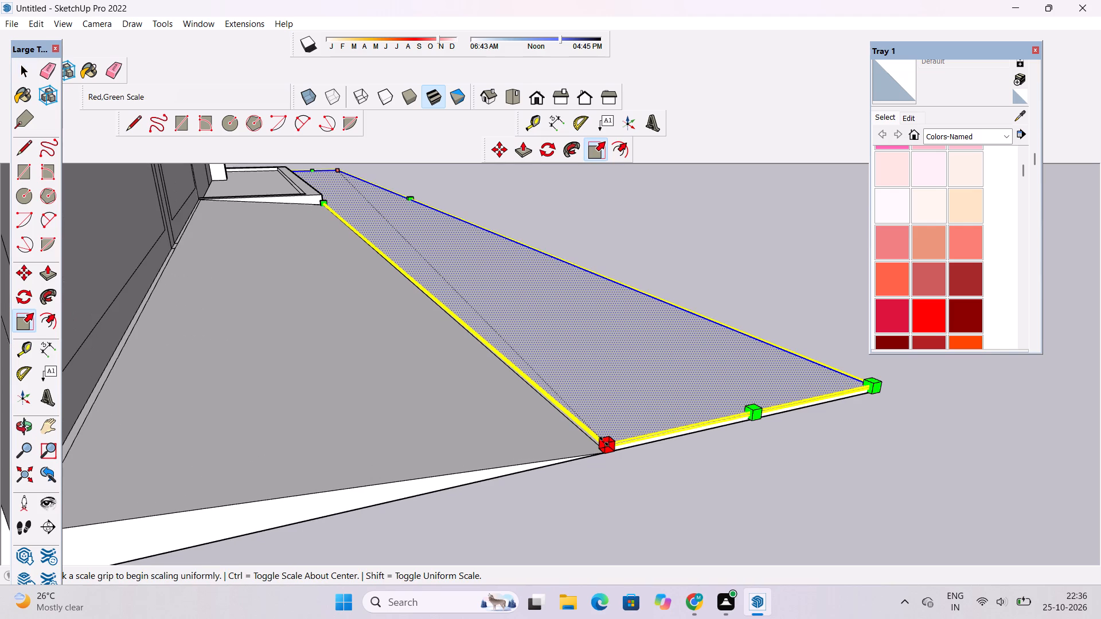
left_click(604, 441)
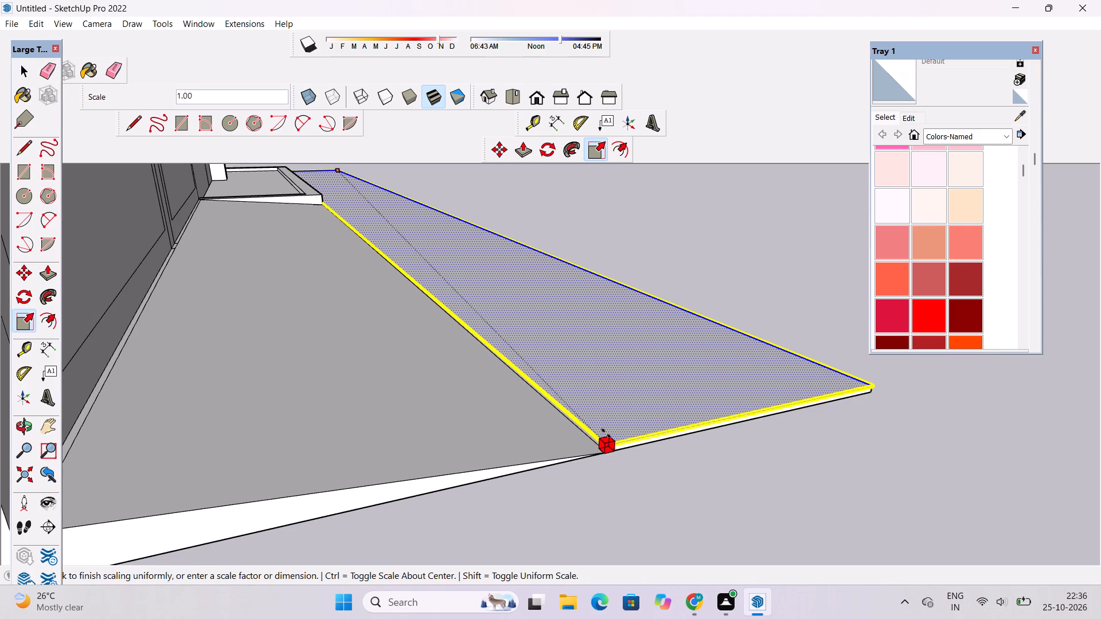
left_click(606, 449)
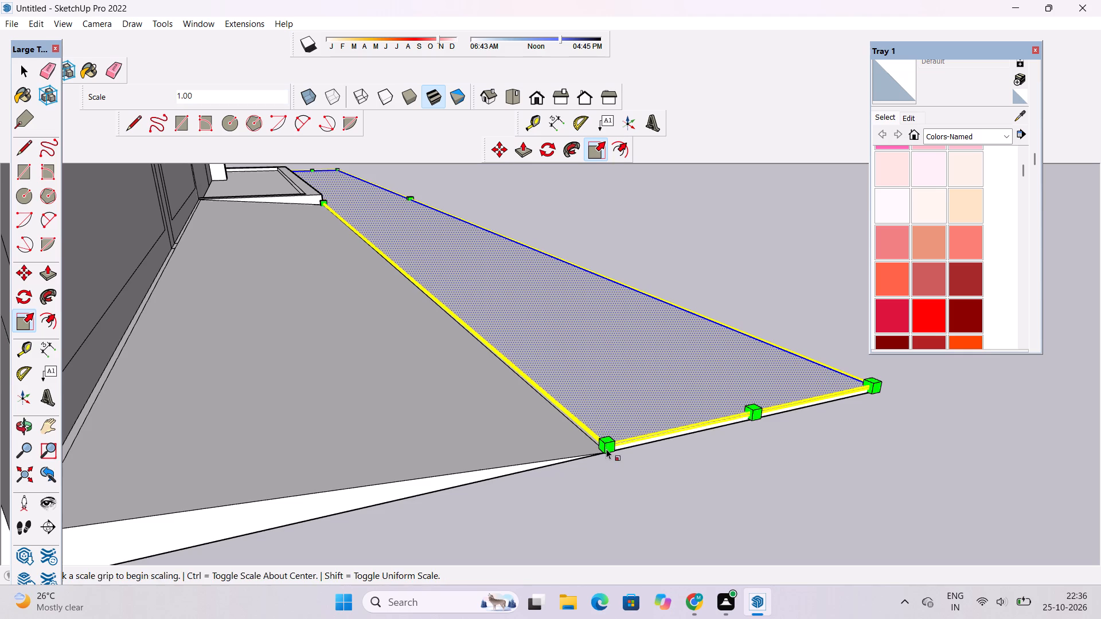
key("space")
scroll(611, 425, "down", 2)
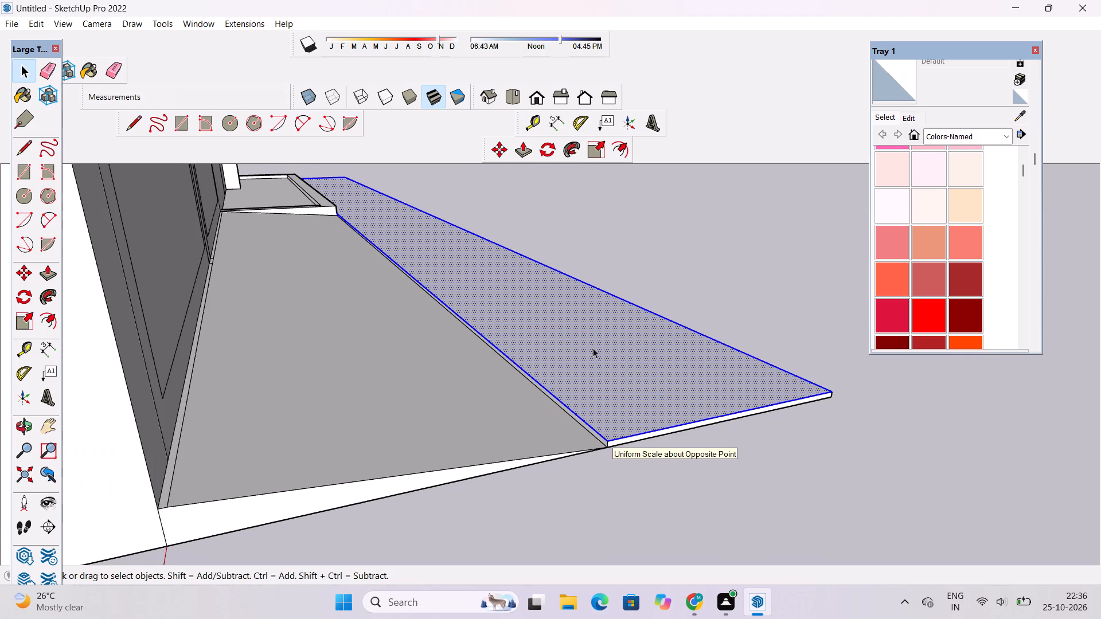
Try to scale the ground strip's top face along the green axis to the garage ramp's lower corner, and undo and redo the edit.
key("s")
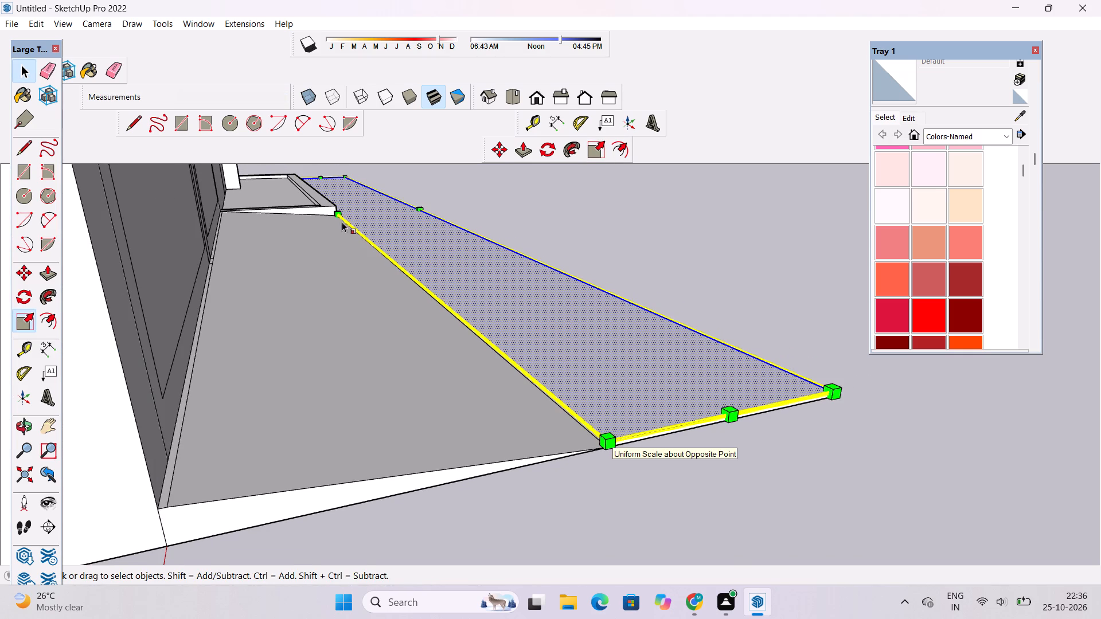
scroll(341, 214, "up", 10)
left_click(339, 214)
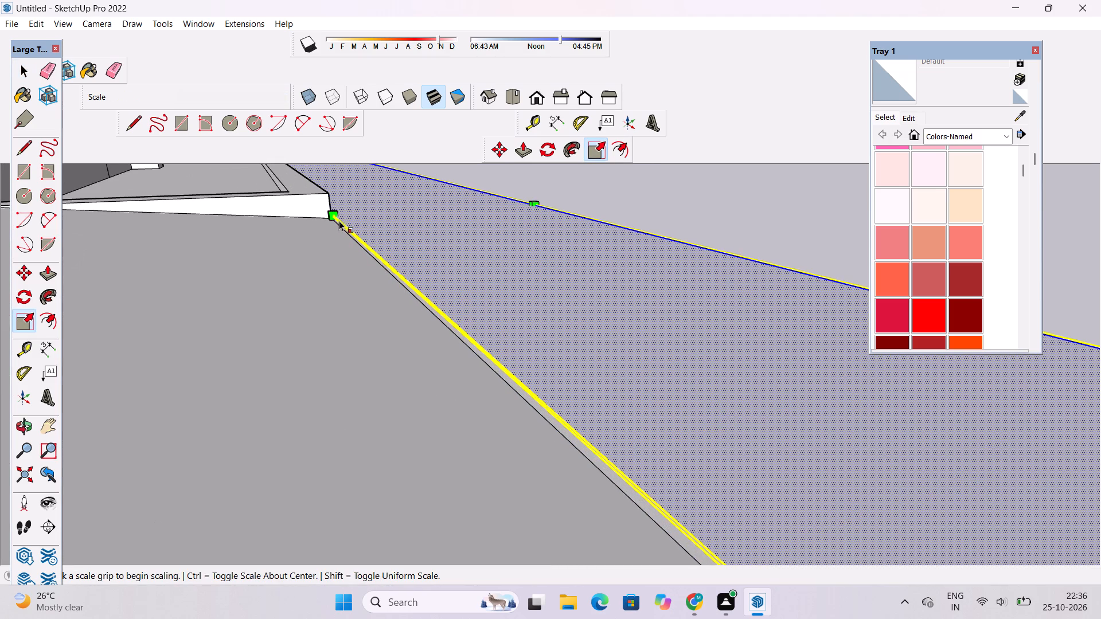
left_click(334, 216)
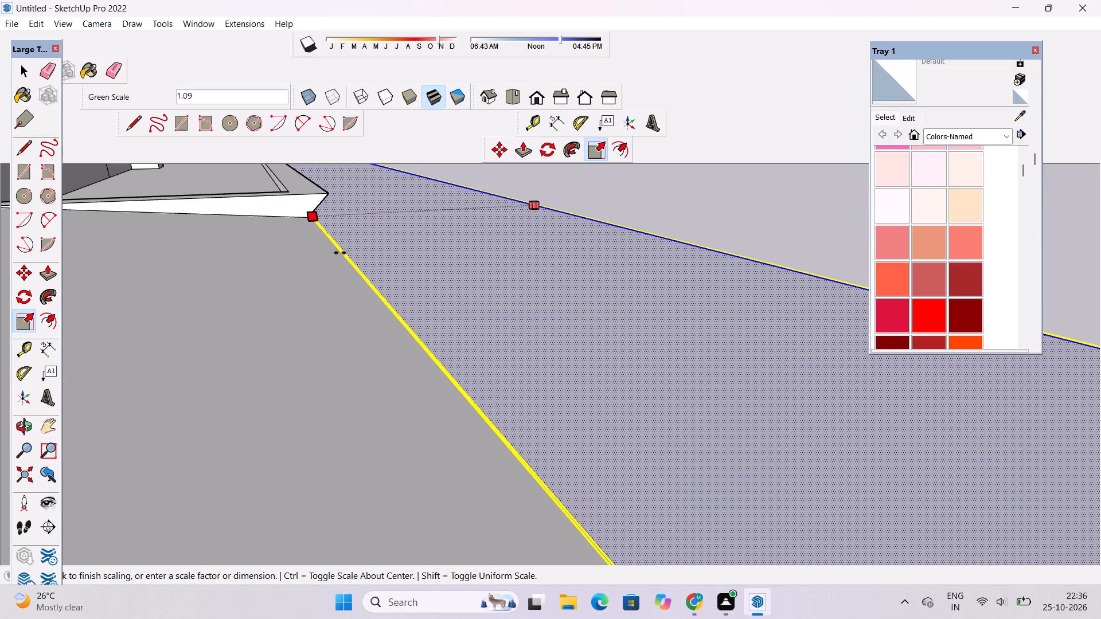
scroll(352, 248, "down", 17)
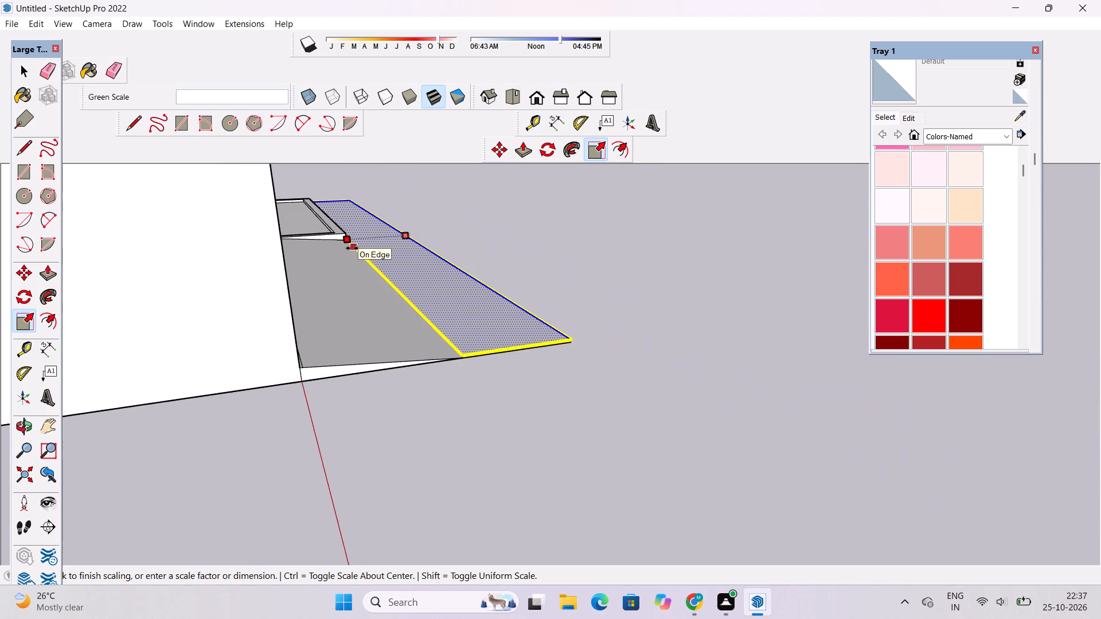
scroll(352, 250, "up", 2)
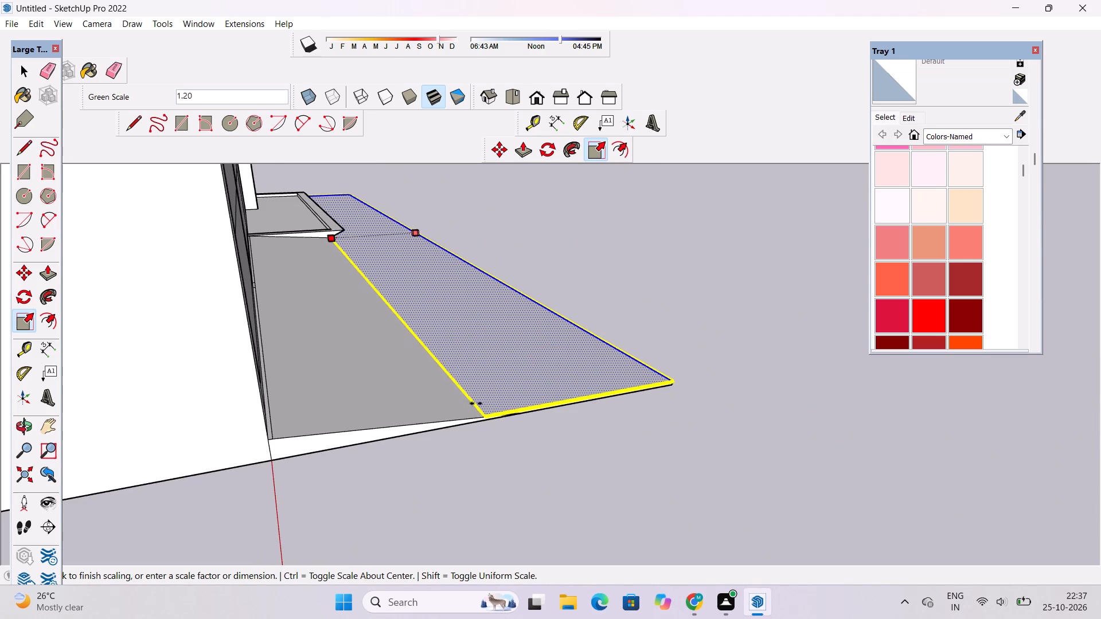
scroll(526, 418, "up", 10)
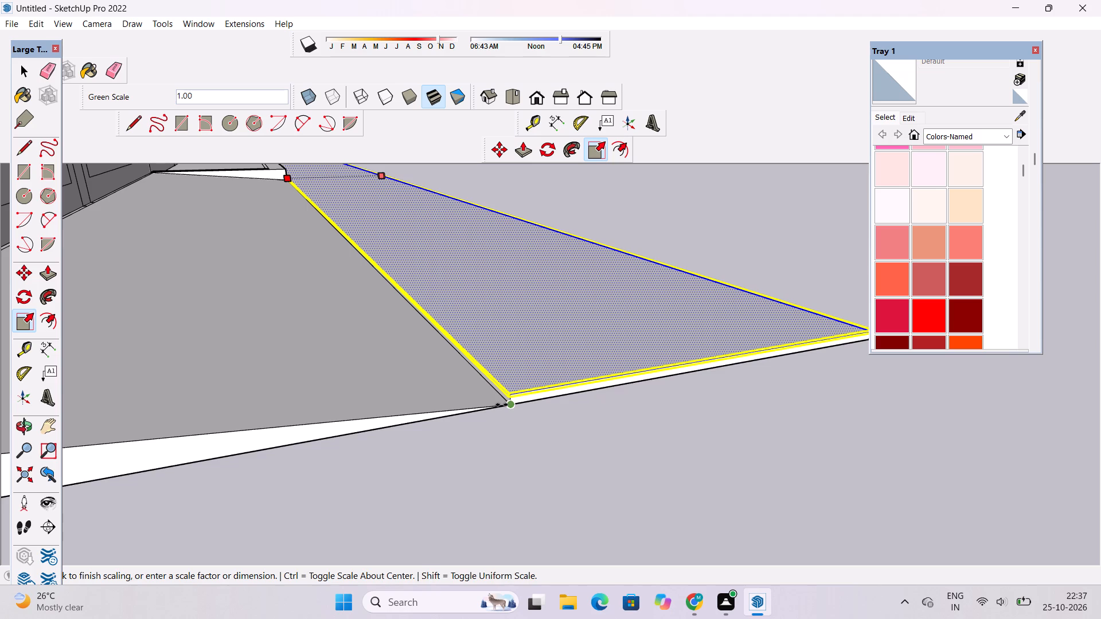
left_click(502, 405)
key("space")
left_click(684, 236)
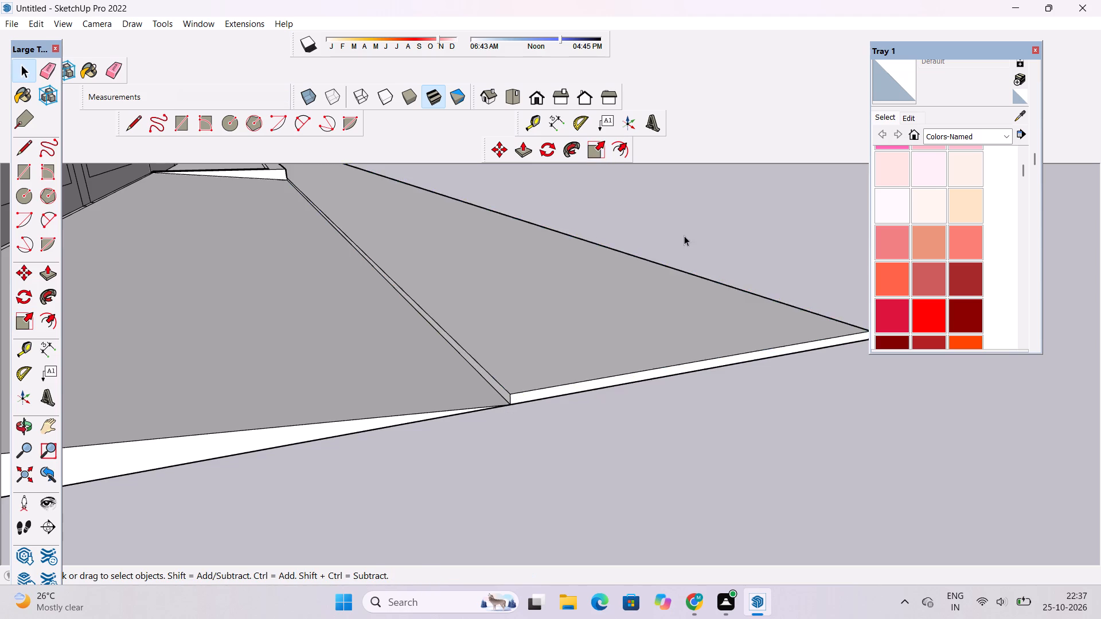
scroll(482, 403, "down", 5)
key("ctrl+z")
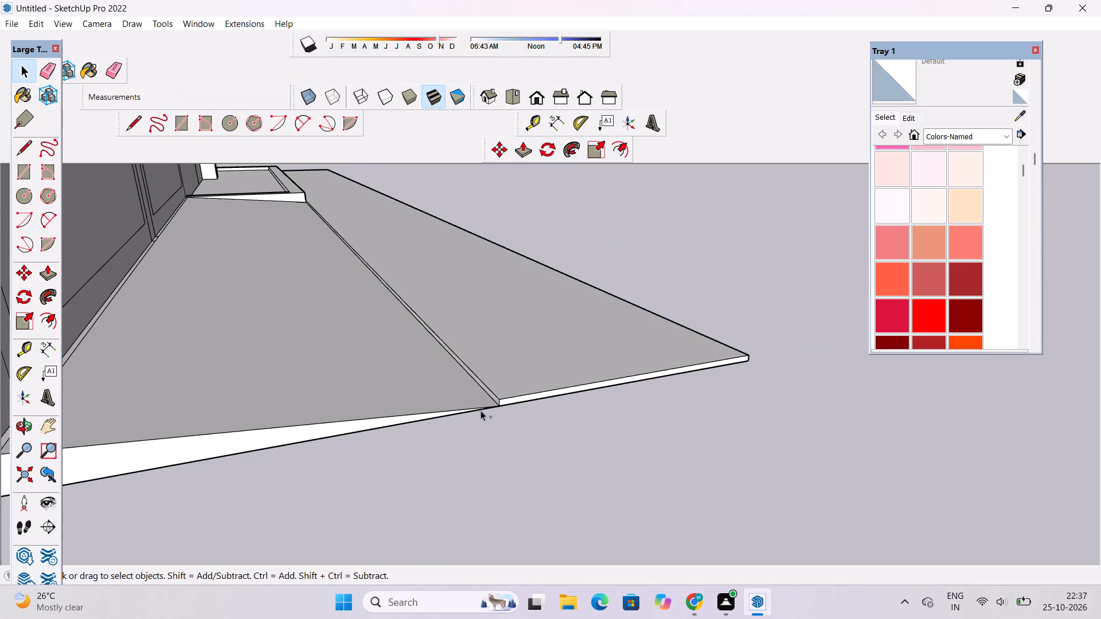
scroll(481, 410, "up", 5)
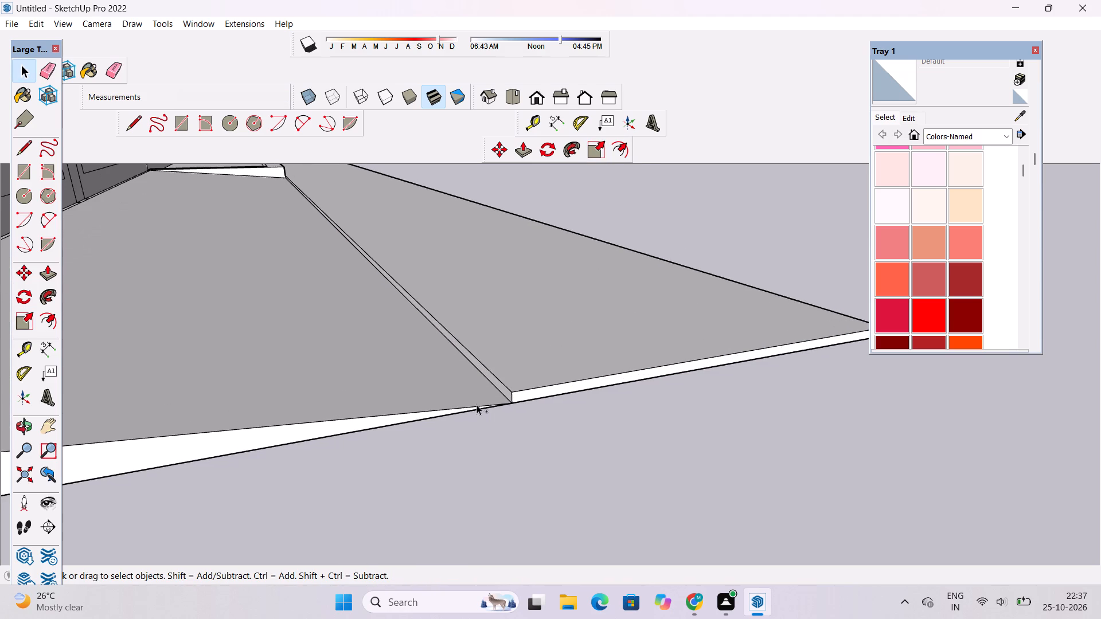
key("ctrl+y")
Examine the joint between the garage ramp's lower edge and the raised ground strip from several angles.
key("o")
scroll(584, 341, "down", 7)
left_click_drag(622, 358, 594, 358)
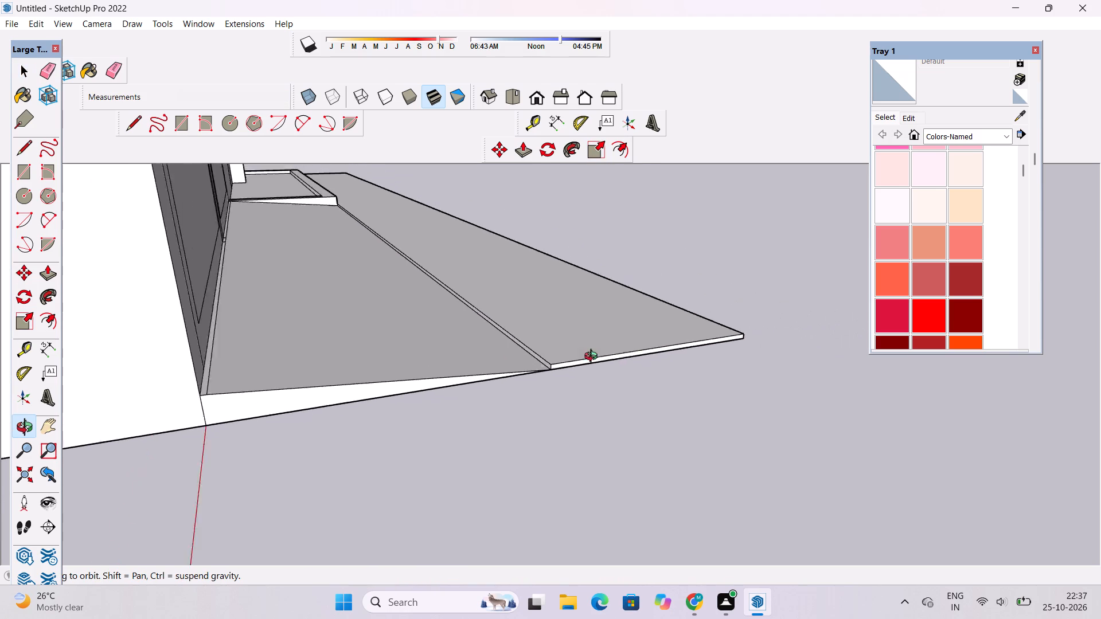
left_click_drag(594, 358, 503, 348)
left_click_drag(509, 334, 489, 387, "shift")
left_click_drag(451, 418, 537, 379)
scroll(479, 422, "up", 8)
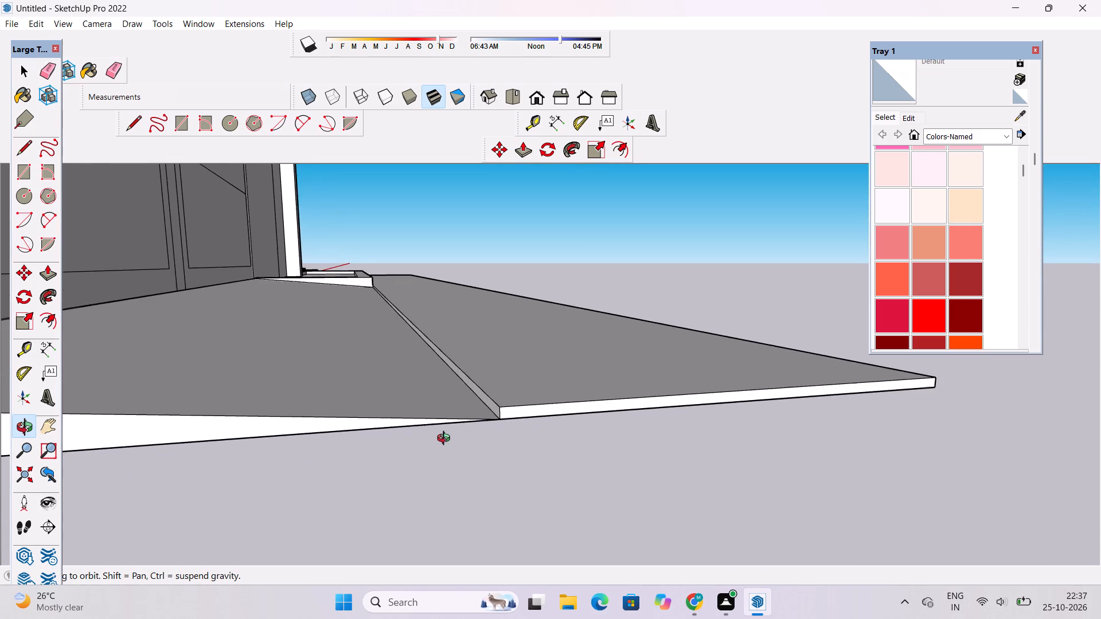
left_click_drag(446, 440, 457, 446)
left_click_drag(478, 445, 549, 449)
scroll(557, 433, "up", 3)
left_click_drag(548, 428, 525, 446, "shift")
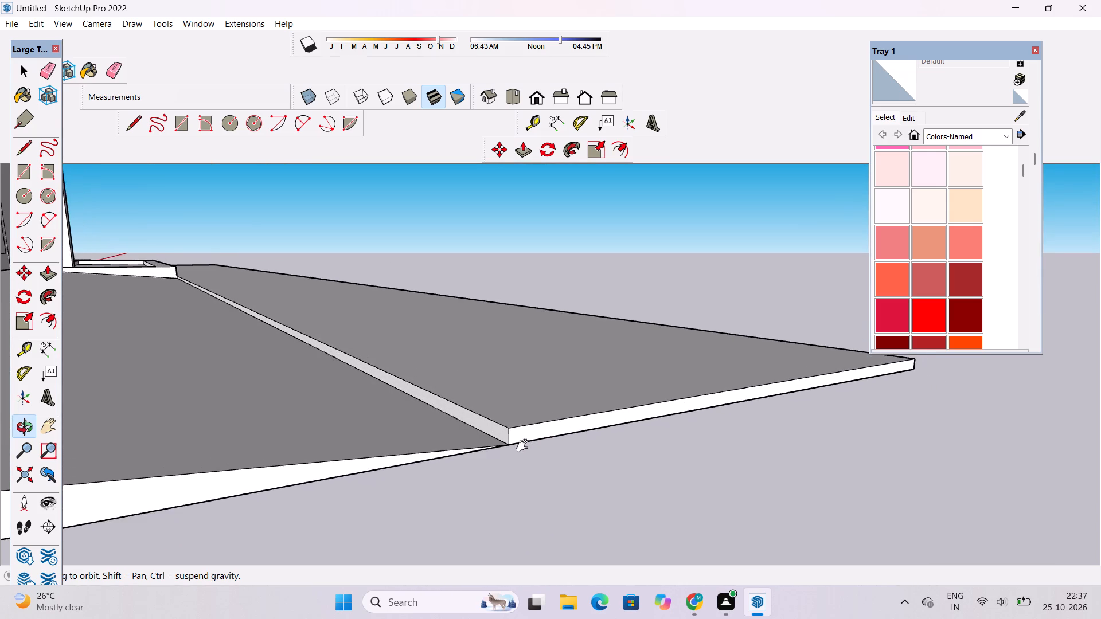
left_click_drag(525, 446, 439, 428)
scroll(450, 416, "down", 5)
left_click_drag(474, 405, 460, 430, "shift")
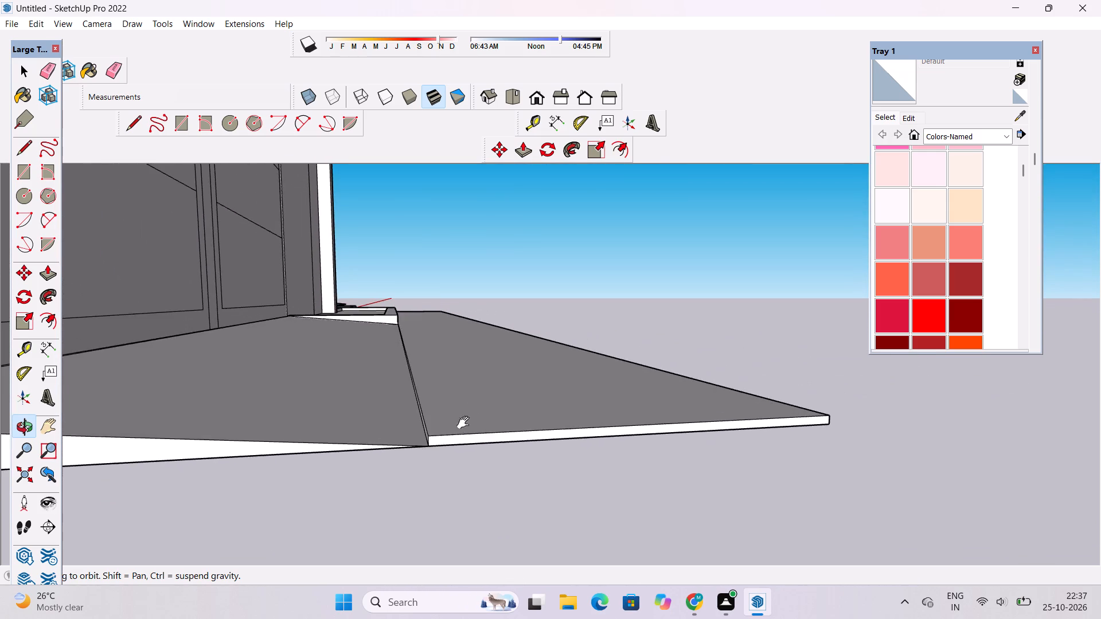
scroll(481, 396, "down", 13, "shift")
left_click_drag(557, 383, 532, 421)
left_click_drag(521, 417, 468, 426, "shift")
left_click_drag(440, 418, 409, 425, "shift")
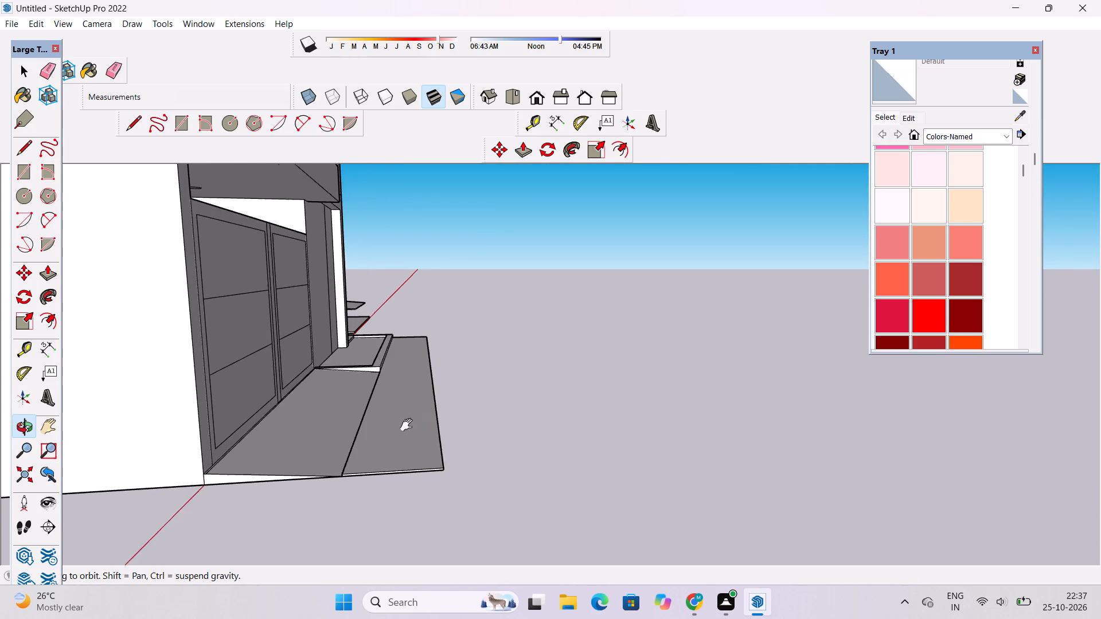
left_click_drag(409, 425, 406, 428, "shift")
scroll(406, 428, "down", 1)
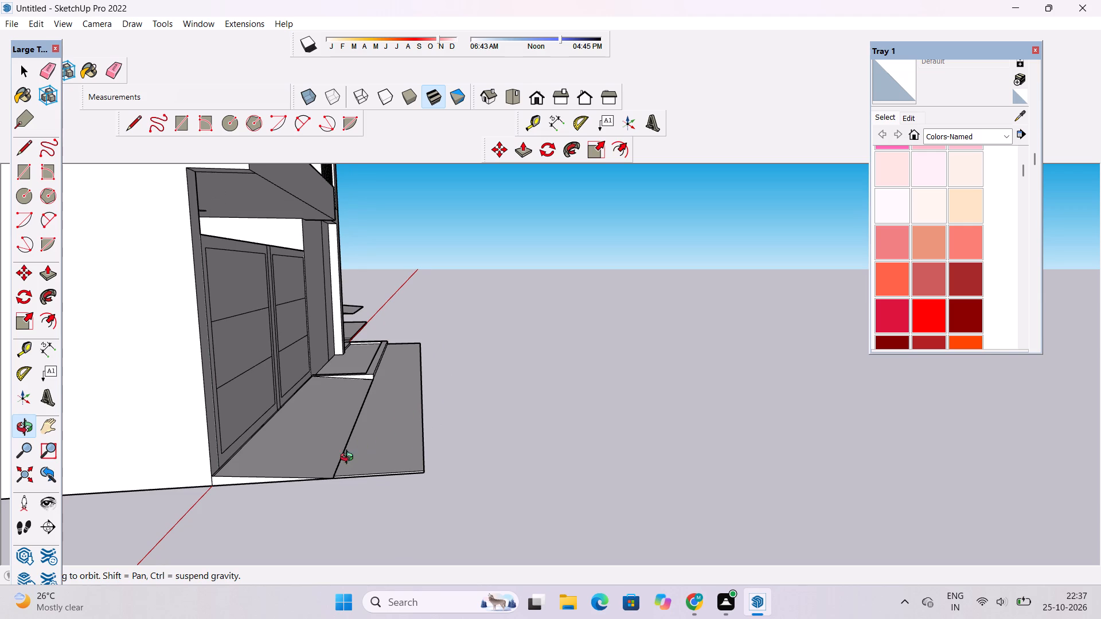
scroll(349, 459, "up", 1)
left_click_drag(349, 459, 379, 457, "shift")
scroll(384, 475, "up", 8)
left_click(355, 487, "shift")
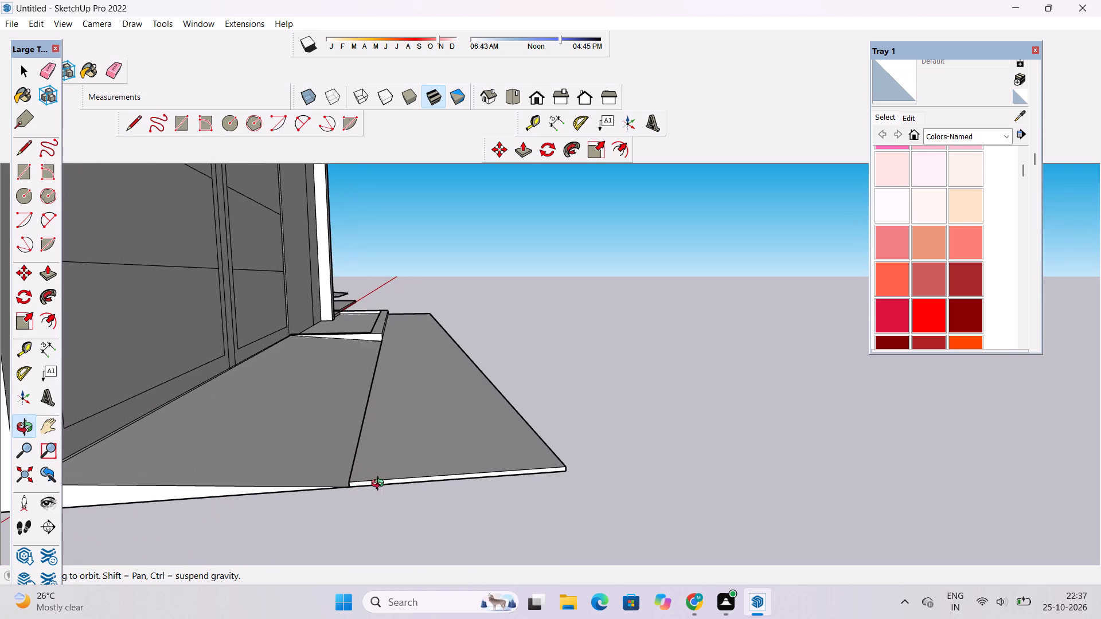
left_click_drag(403, 491, 415, 467)
left_click_drag(449, 340, 436, 375)
left_click(399, 433, "shift")
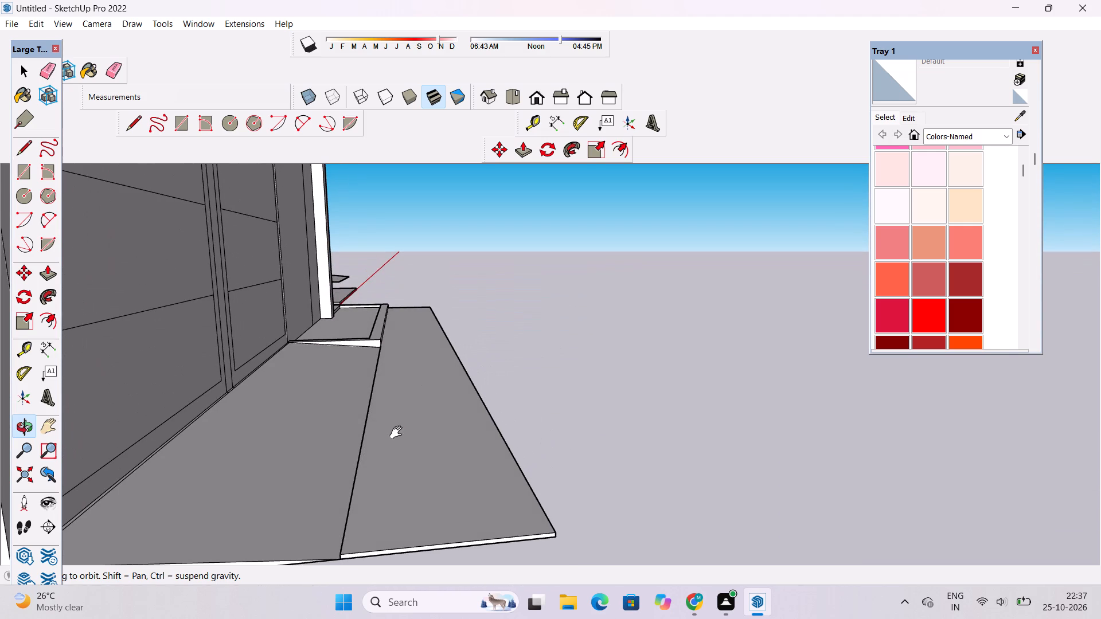
left_click(395, 439)
scroll(395, 439, "down", 6)
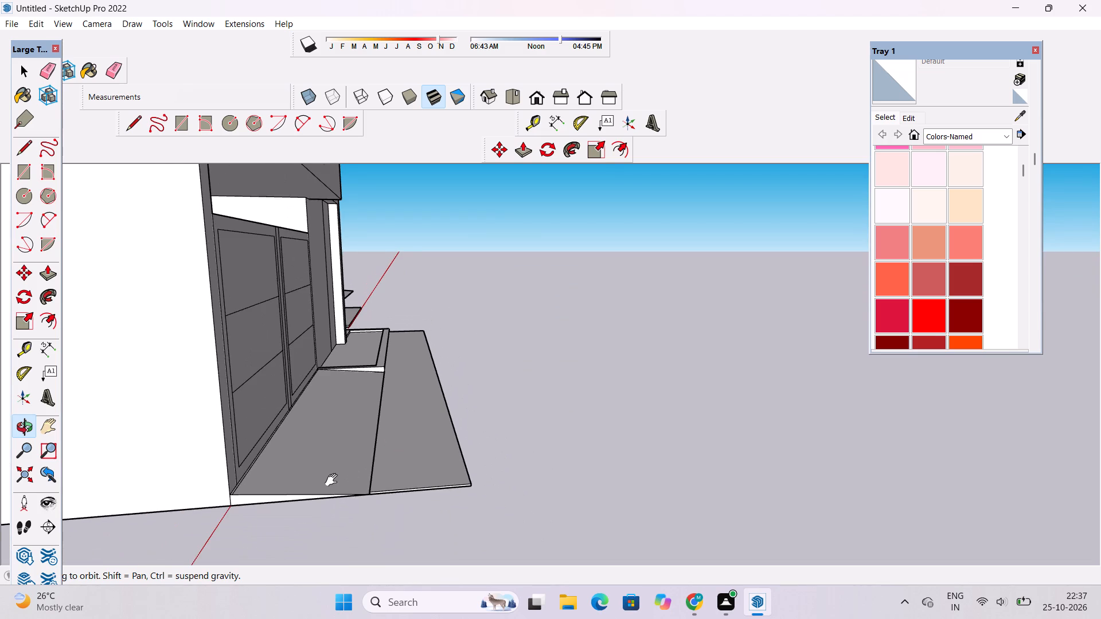
scroll(334, 480, "up", 4, "shift")
left_click_drag(335, 480, 328, 473, "shift")
left_click_drag(327, 471, 363, 476)
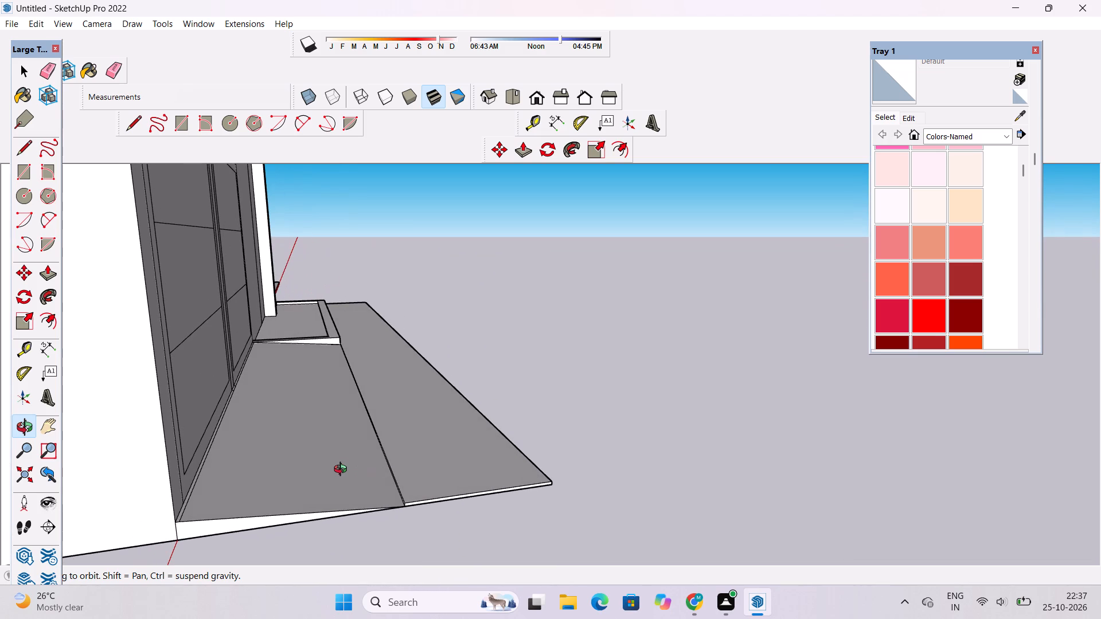
scroll(341, 471, "up", 4)
Push/Pull the garage ramp's sloped face up toward the raised ground strip's top edge, and clear the selection.
key("space")
left_click(348, 461)
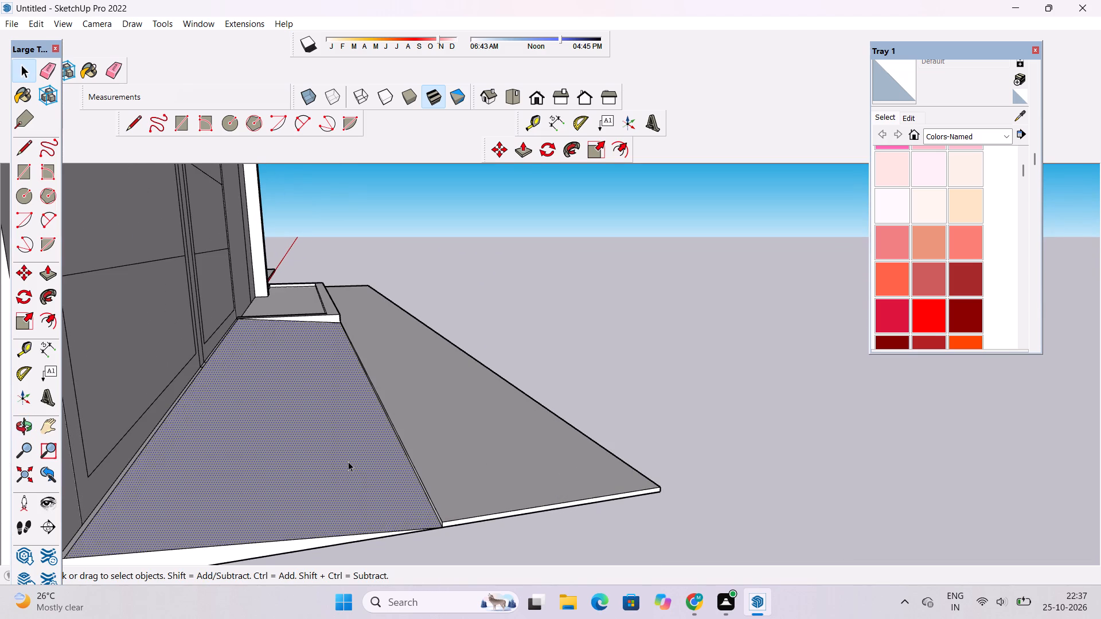
scroll(348, 461, "down", 1)
key("p")
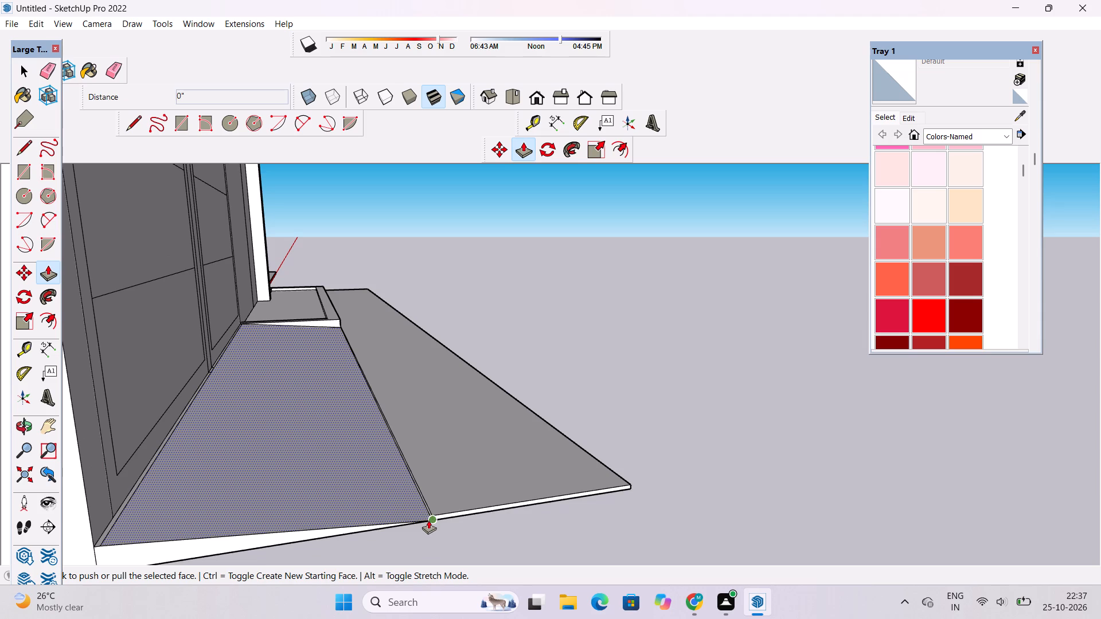
left_click(422, 519)
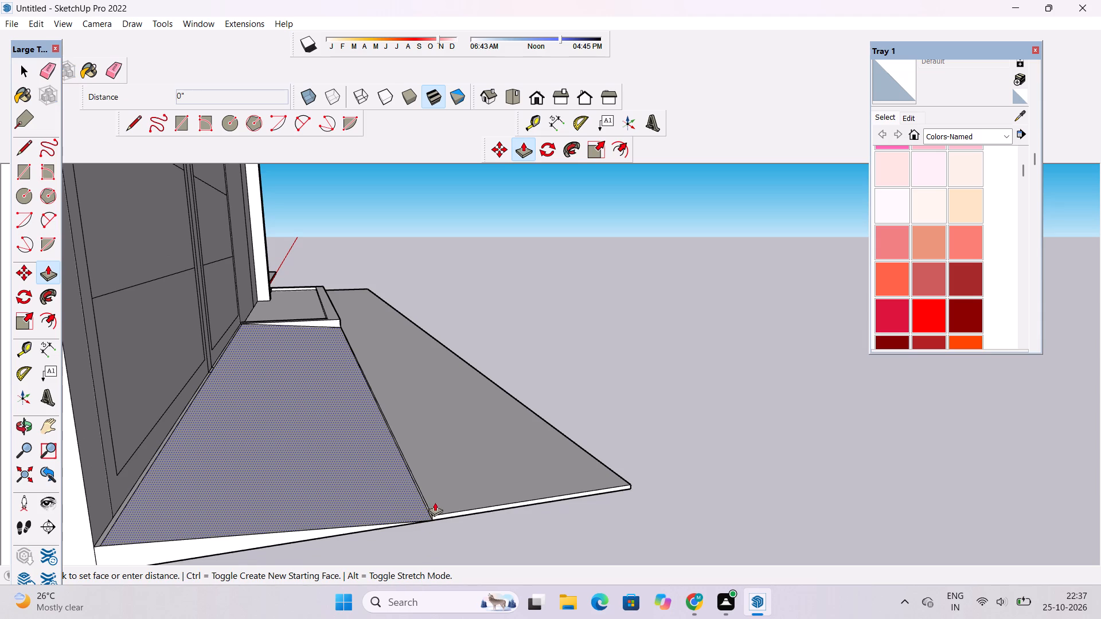
scroll(433, 503, "up", 4)
left_click(416, 515)
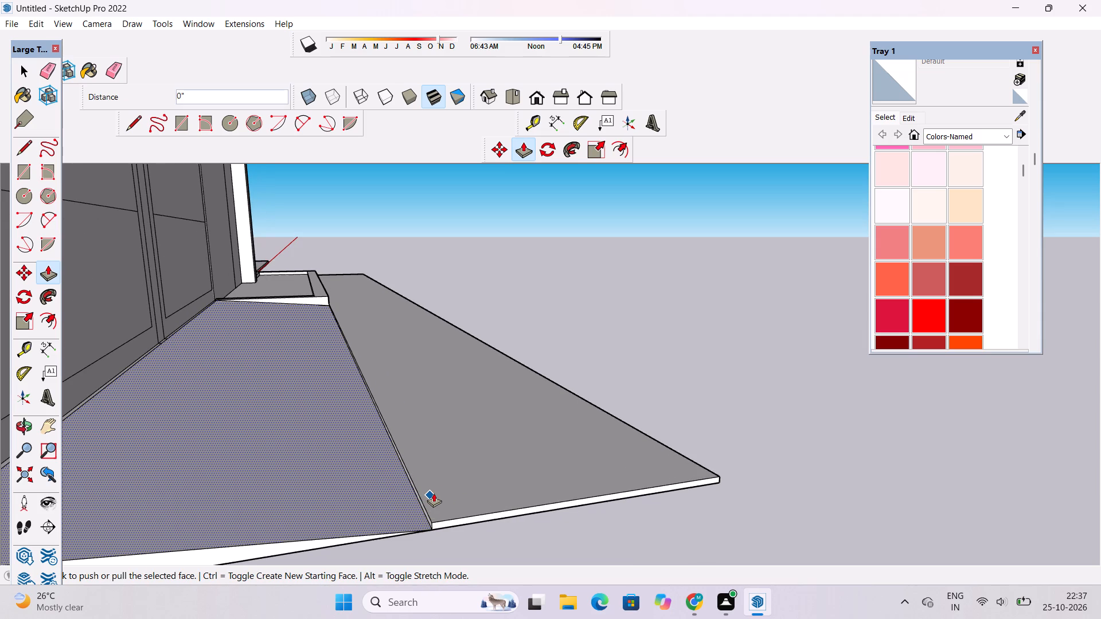
left_click(431, 518)
scroll(430, 503, "down", 5)
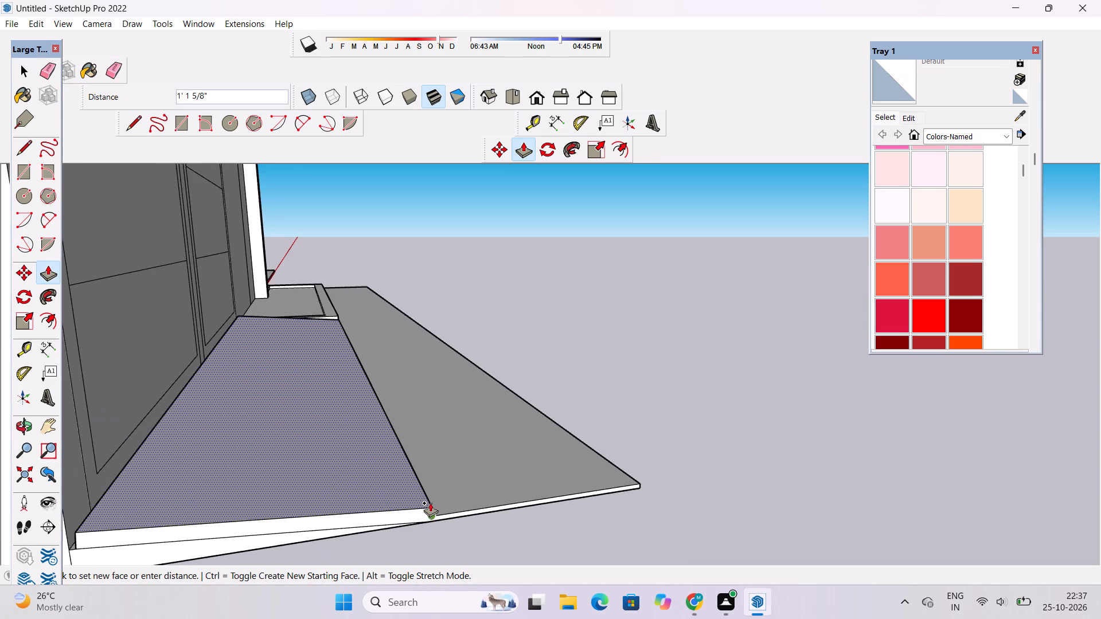
scroll(430, 503, "up", 3)
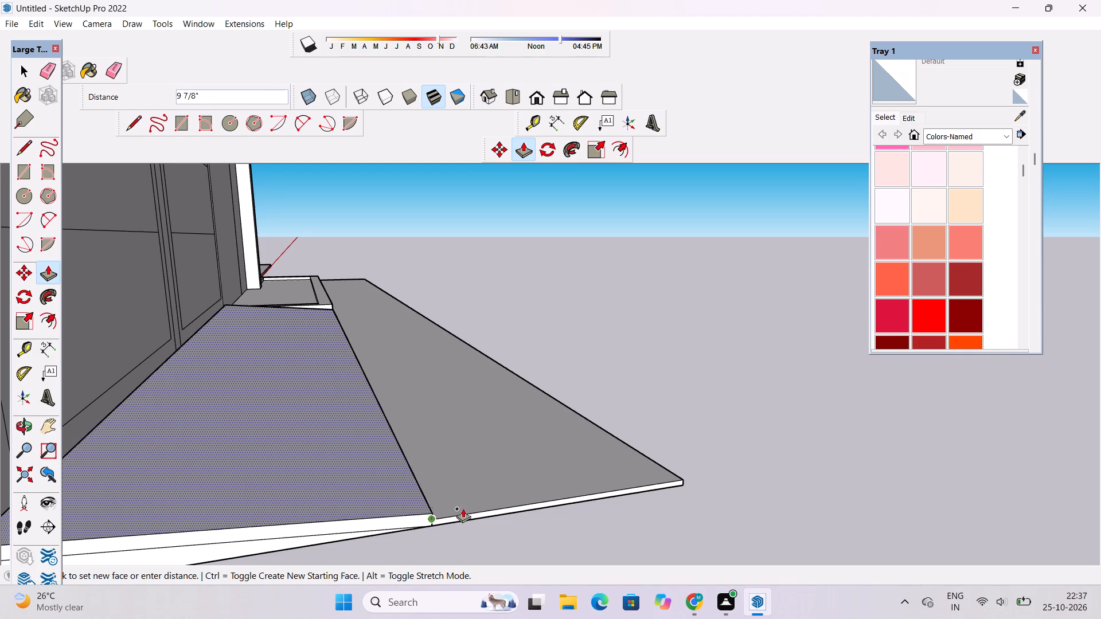
left_click(471, 513)
key("space")
scroll(464, 517, "down", 3)
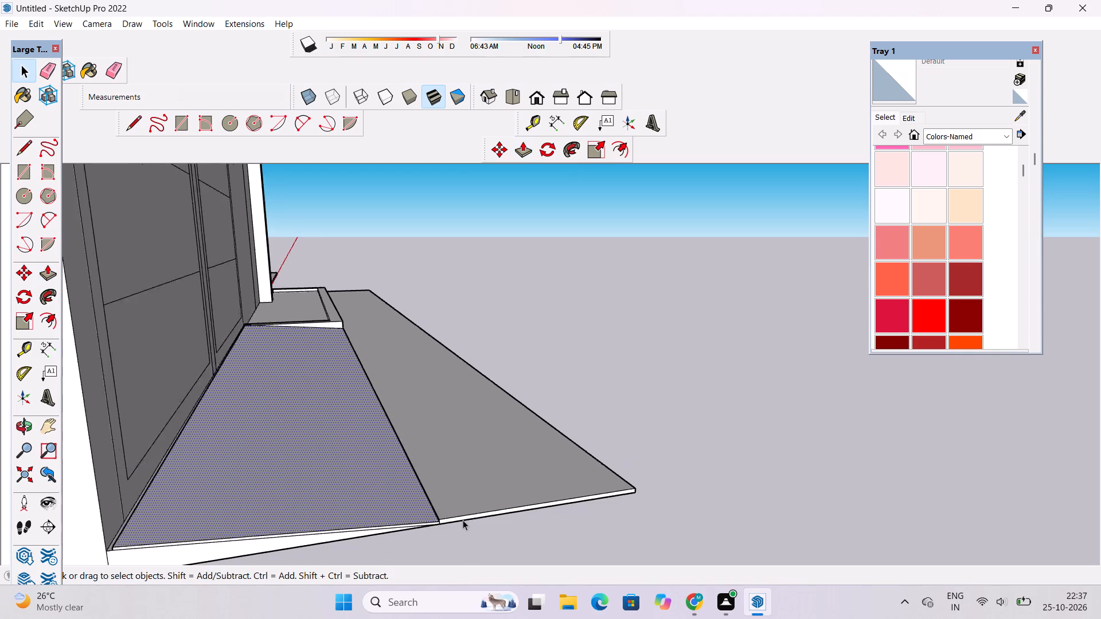
scroll(463, 520, "down", 3)
left_click(591, 377)
Undo the last Push/Pull of the garage ramp's sloped face after checking its joint with the ground strip.
key("o")
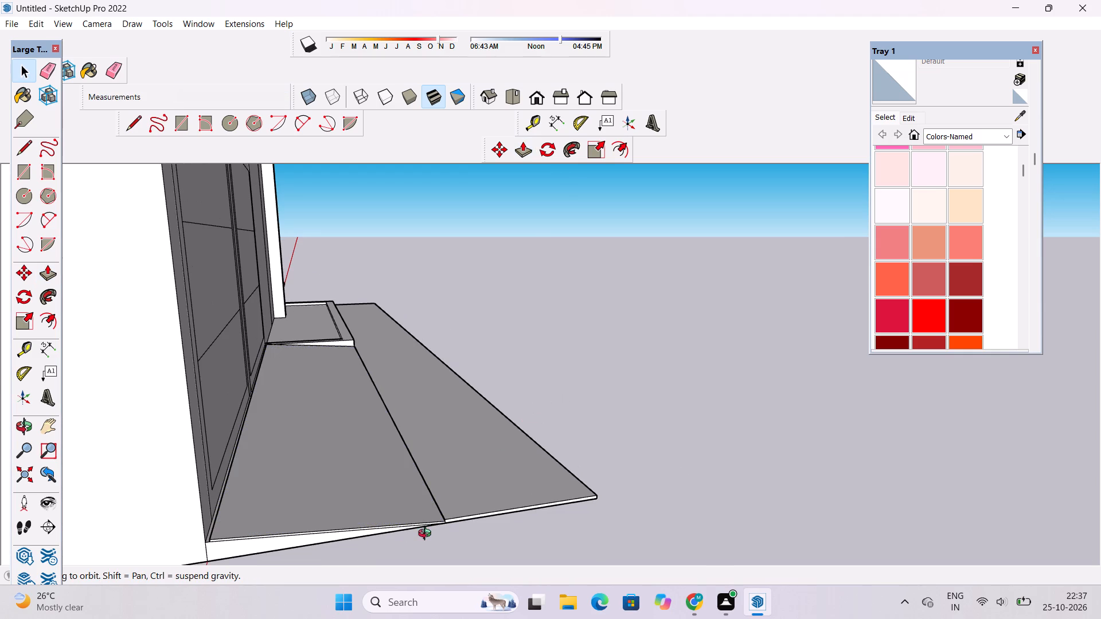
scroll(427, 535, "up", 17)
scroll(459, 506, "down", 1)
scroll(520, 472, "down", 6)
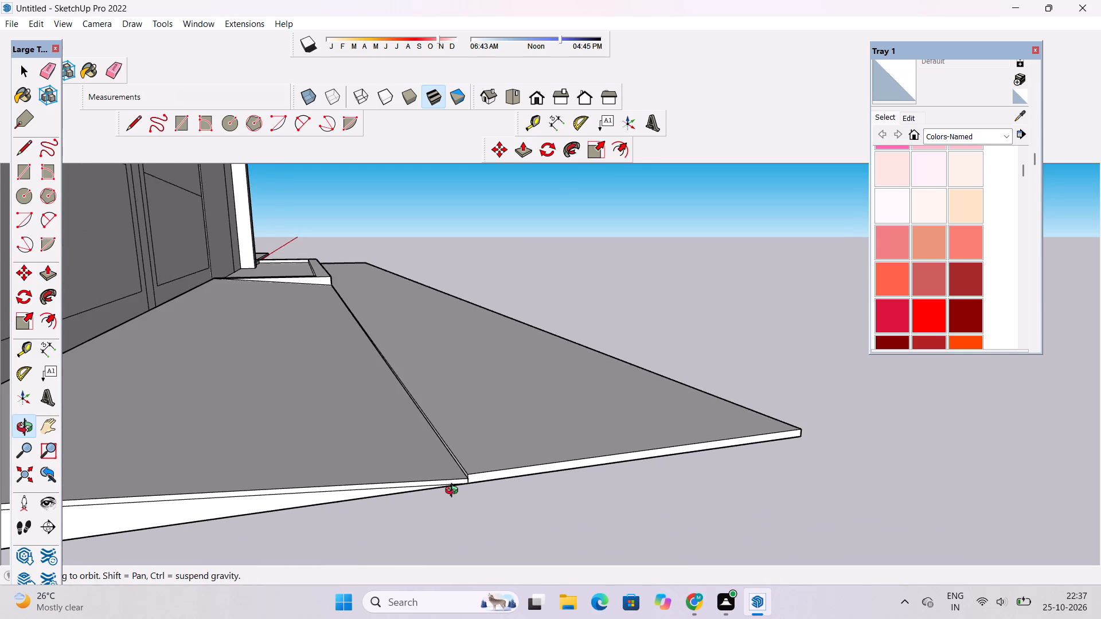
left_click_drag(474, 484, 515, 450)
left_click_drag(443, 492, 469, 484, "shift")
left_click_drag(470, 484, 431, 495)
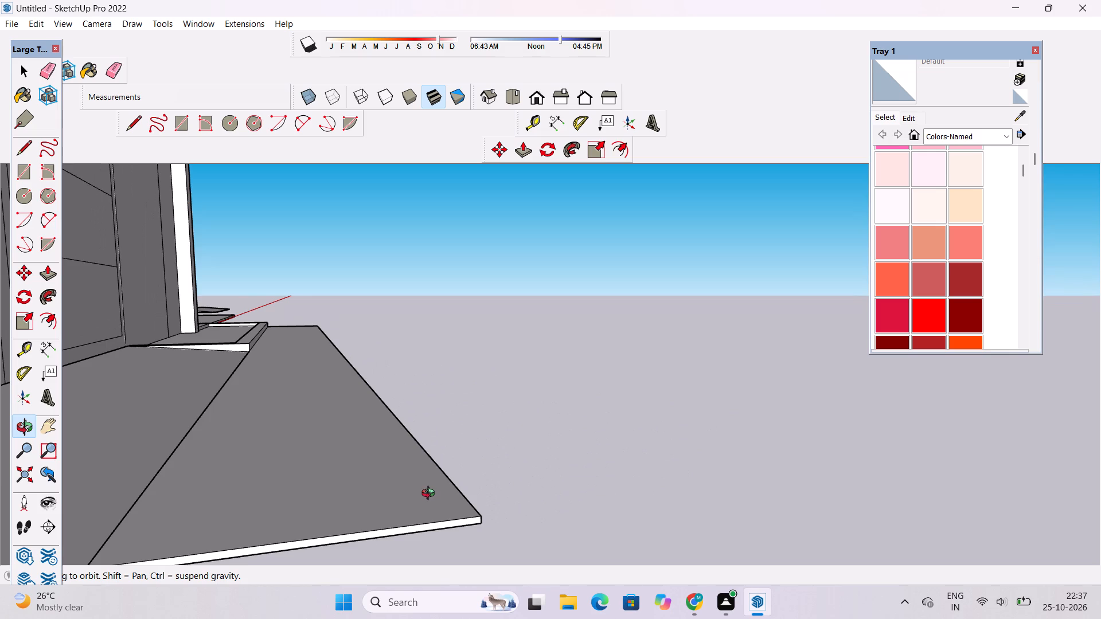
scroll(392, 492, "down", 6)
left_click_drag(237, 489, 428, 445, "shift")
scroll(432, 459, "up", 10)
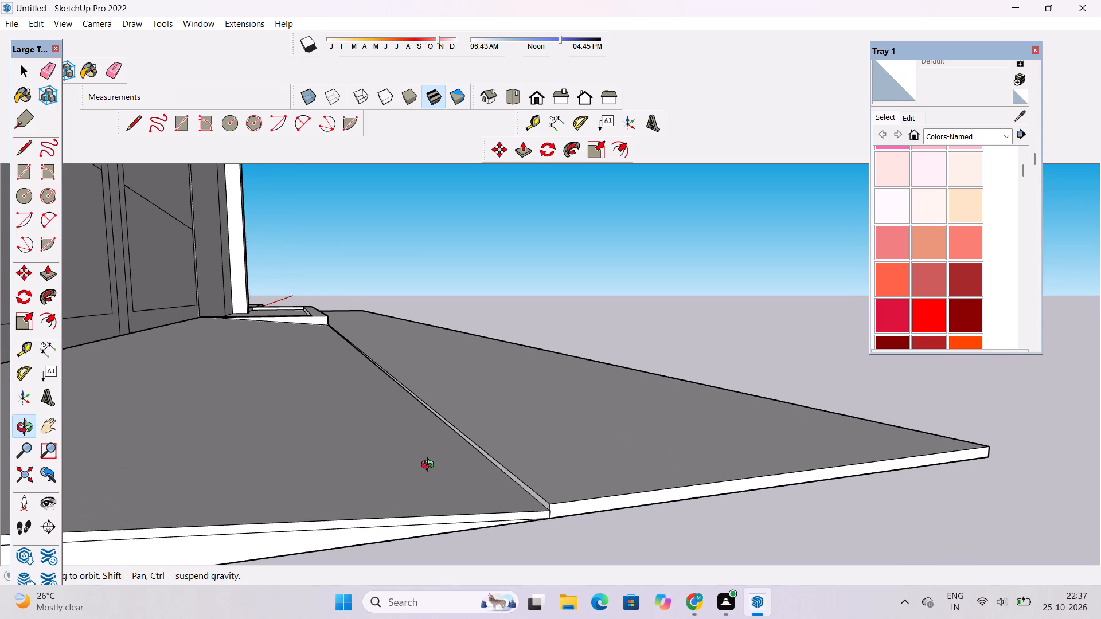
key("ctrl+z")
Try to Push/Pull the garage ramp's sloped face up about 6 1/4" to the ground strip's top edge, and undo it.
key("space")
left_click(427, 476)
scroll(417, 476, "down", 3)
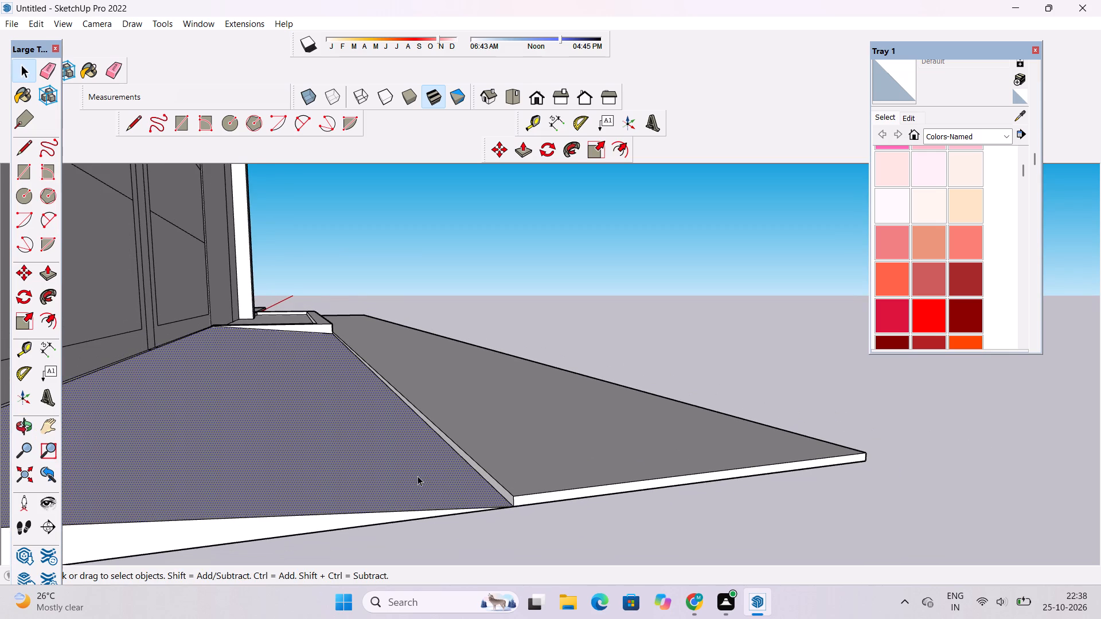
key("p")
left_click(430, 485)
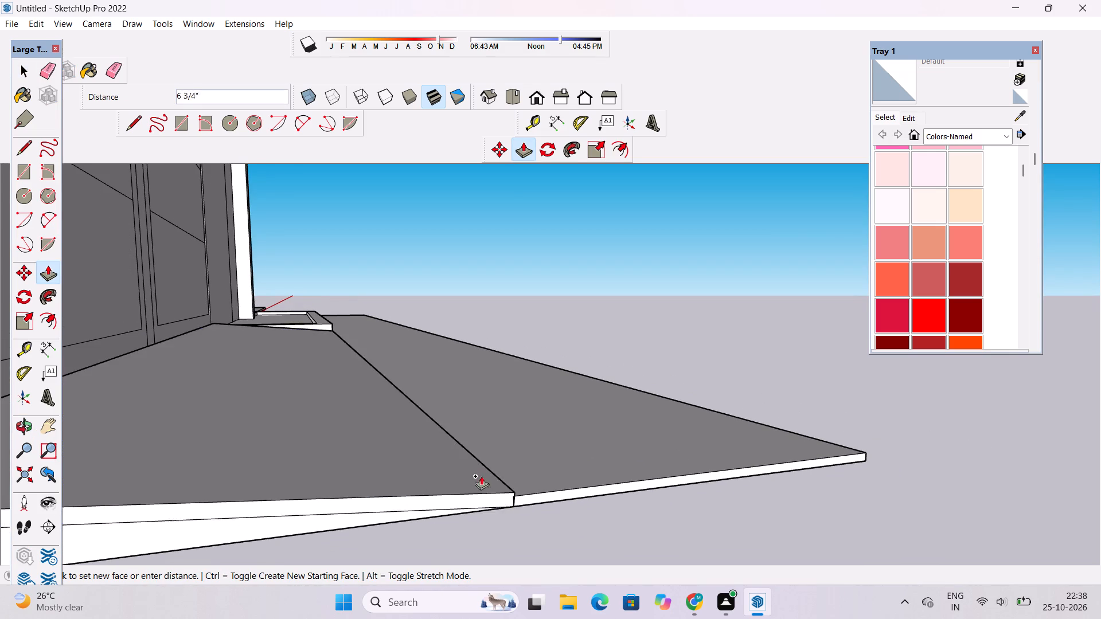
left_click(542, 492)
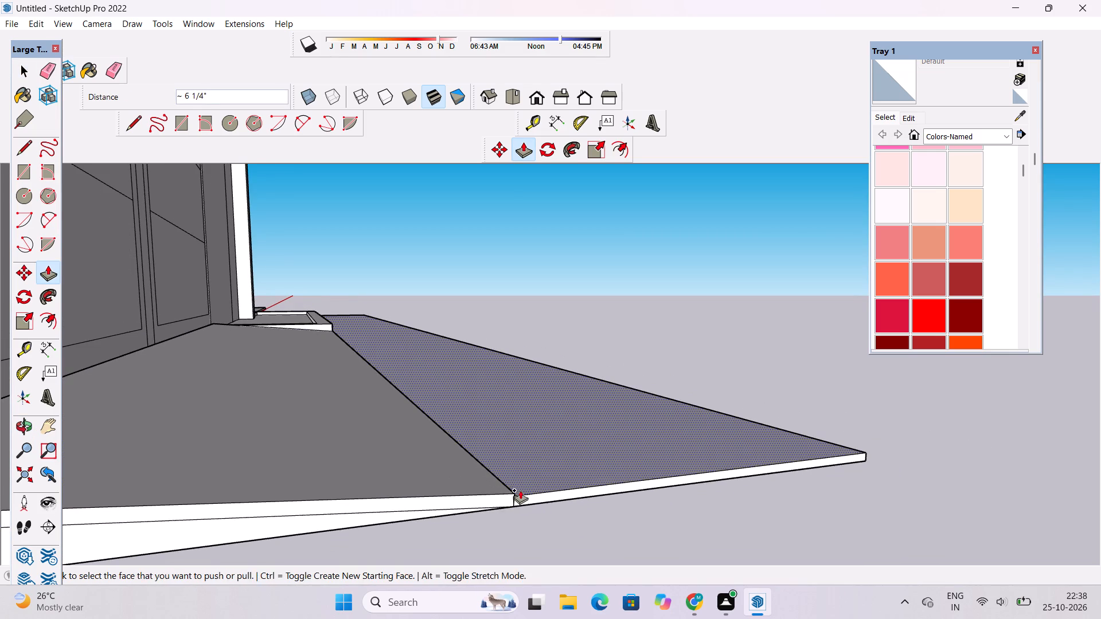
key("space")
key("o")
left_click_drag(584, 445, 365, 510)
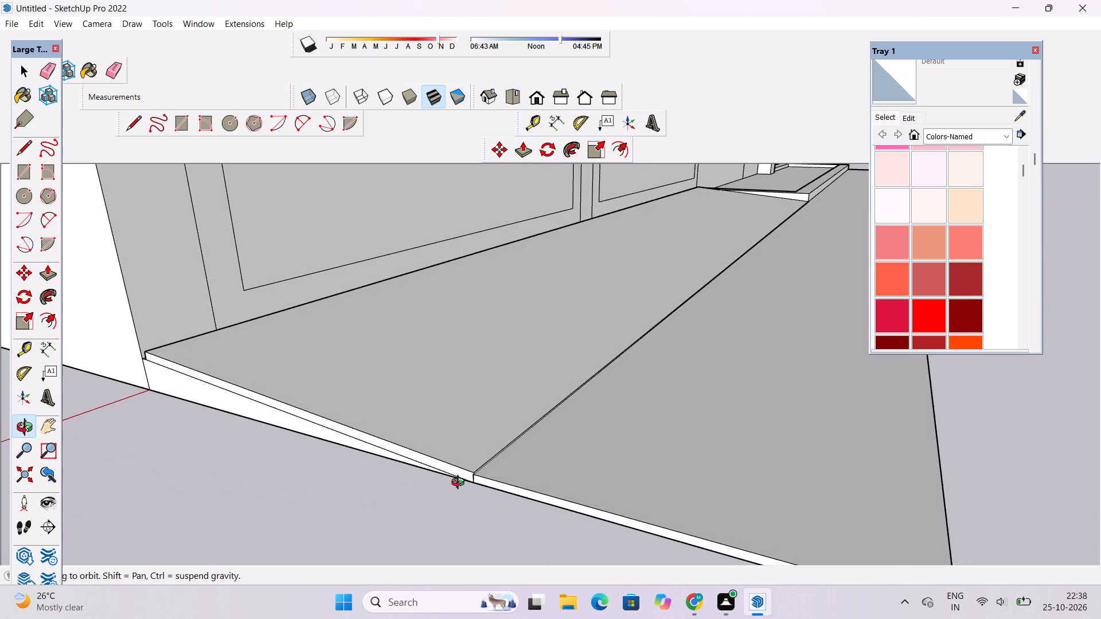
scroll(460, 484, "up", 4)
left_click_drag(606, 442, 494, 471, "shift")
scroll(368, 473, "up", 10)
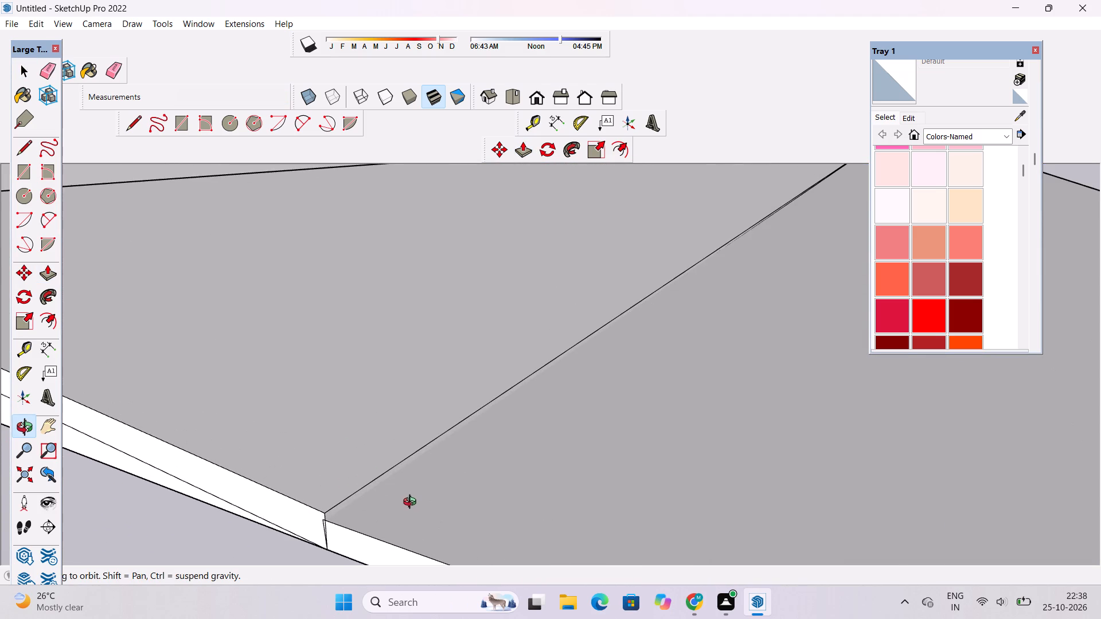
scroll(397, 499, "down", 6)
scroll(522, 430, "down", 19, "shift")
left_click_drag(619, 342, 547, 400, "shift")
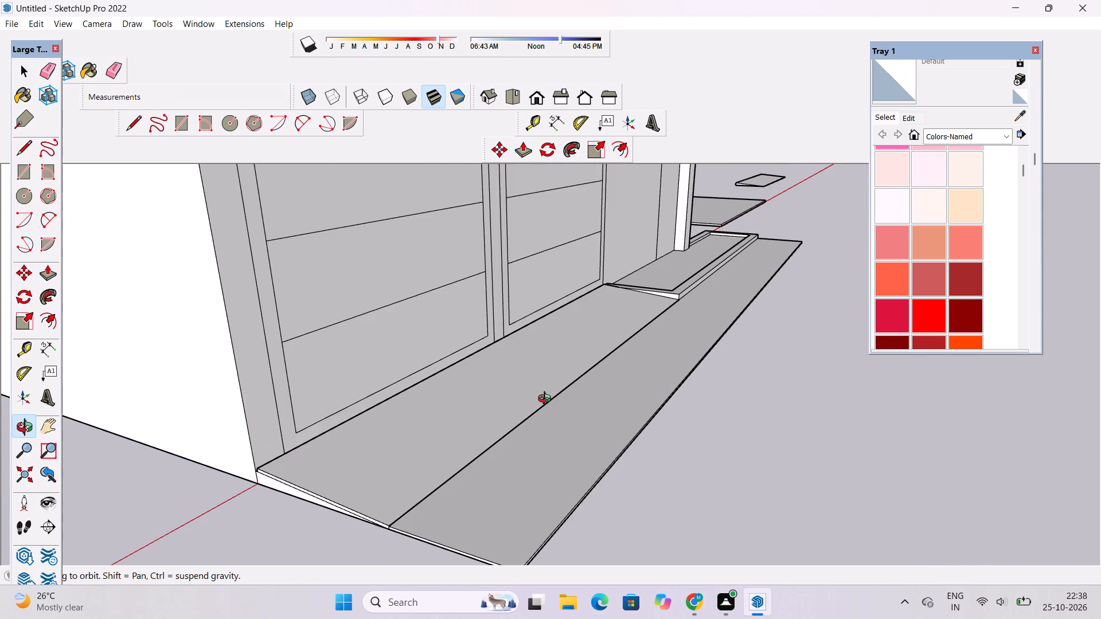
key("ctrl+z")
Examine the step between the garage ramp's lower edge and the raised ground strip from both ends.
scroll(265, 538, "up", 6)
left_click_drag(280, 520, 300, 514)
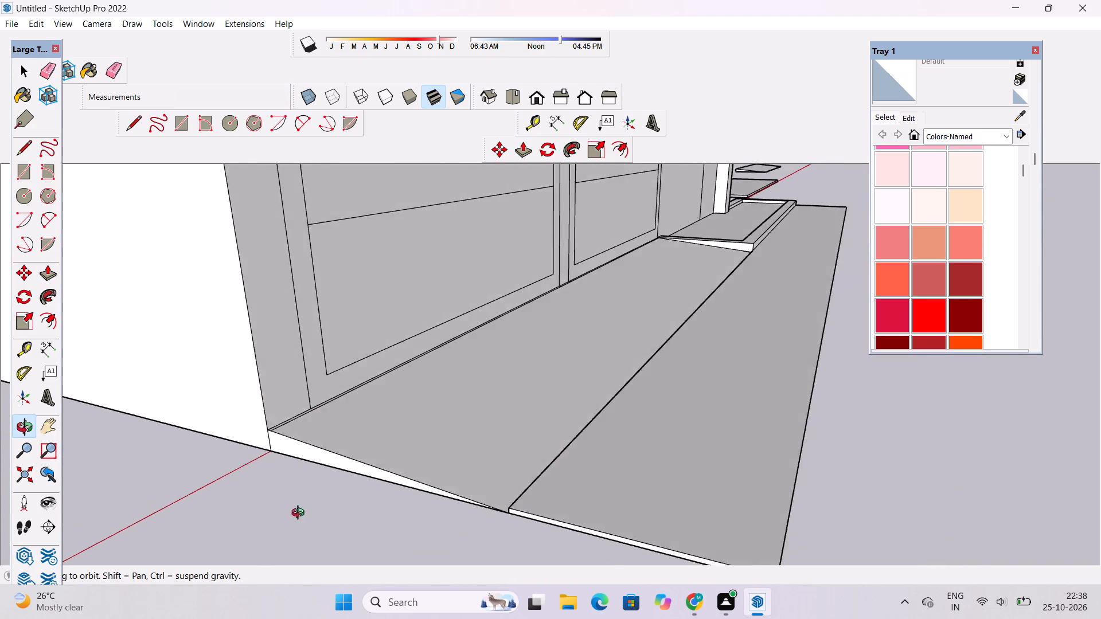
left_click_drag(300, 514, 352, 485)
scroll(431, 418, "down", 5)
left_click_drag(581, 373, 451, 415, "shift")
scroll(463, 421, "up", 4, "shift")
left_click_drag(439, 432, 477, 406)
scroll(494, 383, "down", 4, "shift")
left_click_drag(416, 448, 496, 504)
scroll(528, 484, "up", 2)
left_click_drag(497, 475, 456, 490, "shift")
left_click_drag(451, 489, 481, 486)
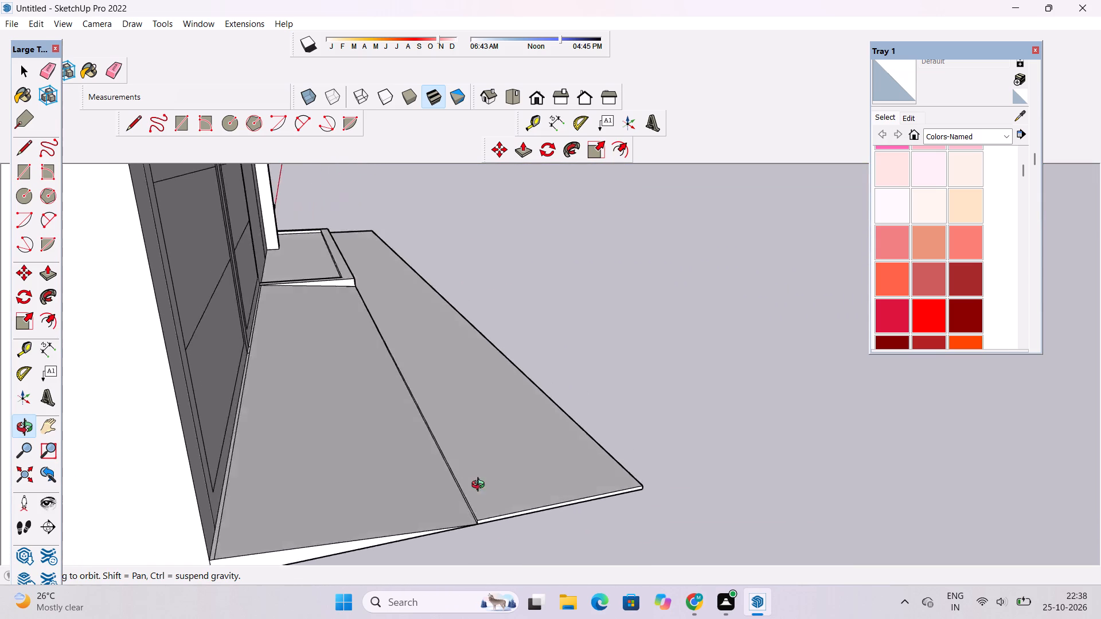
left_click_drag(481, 486, 506, 493)
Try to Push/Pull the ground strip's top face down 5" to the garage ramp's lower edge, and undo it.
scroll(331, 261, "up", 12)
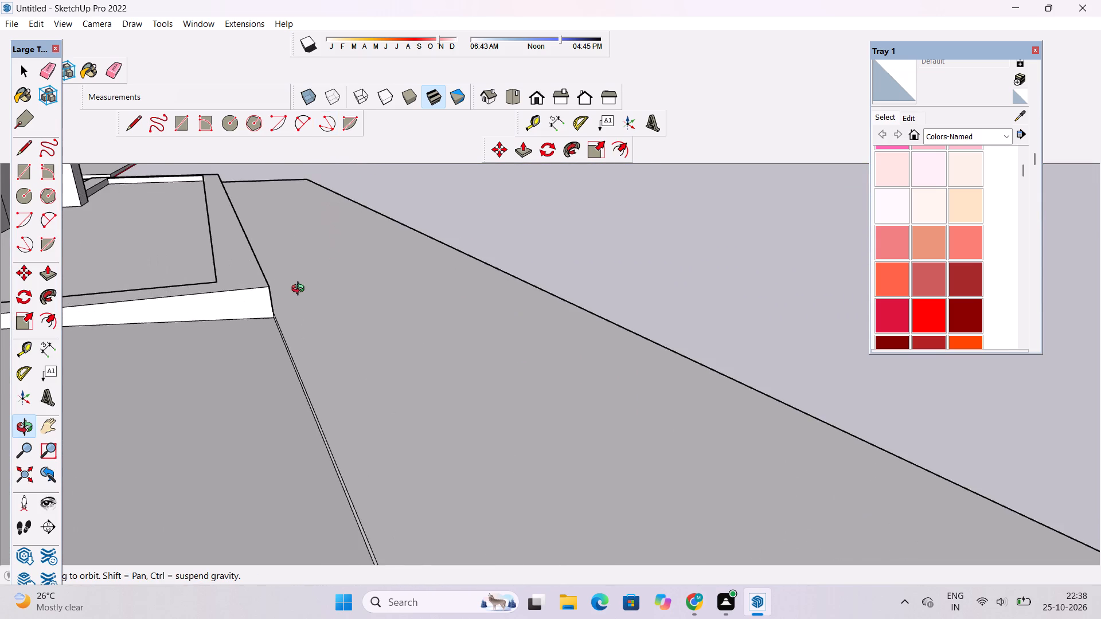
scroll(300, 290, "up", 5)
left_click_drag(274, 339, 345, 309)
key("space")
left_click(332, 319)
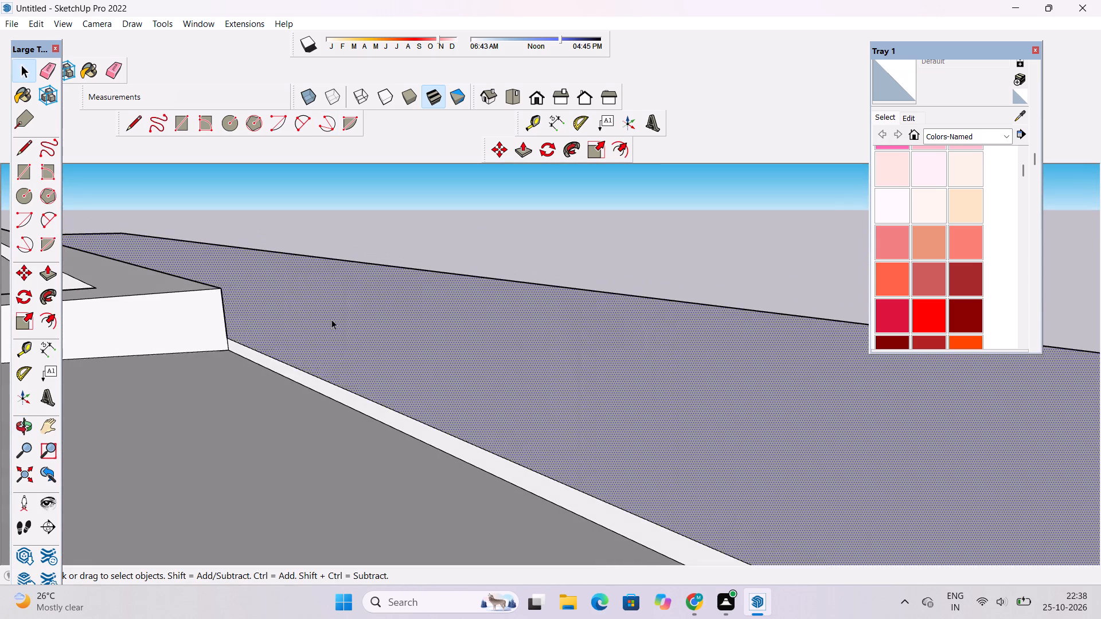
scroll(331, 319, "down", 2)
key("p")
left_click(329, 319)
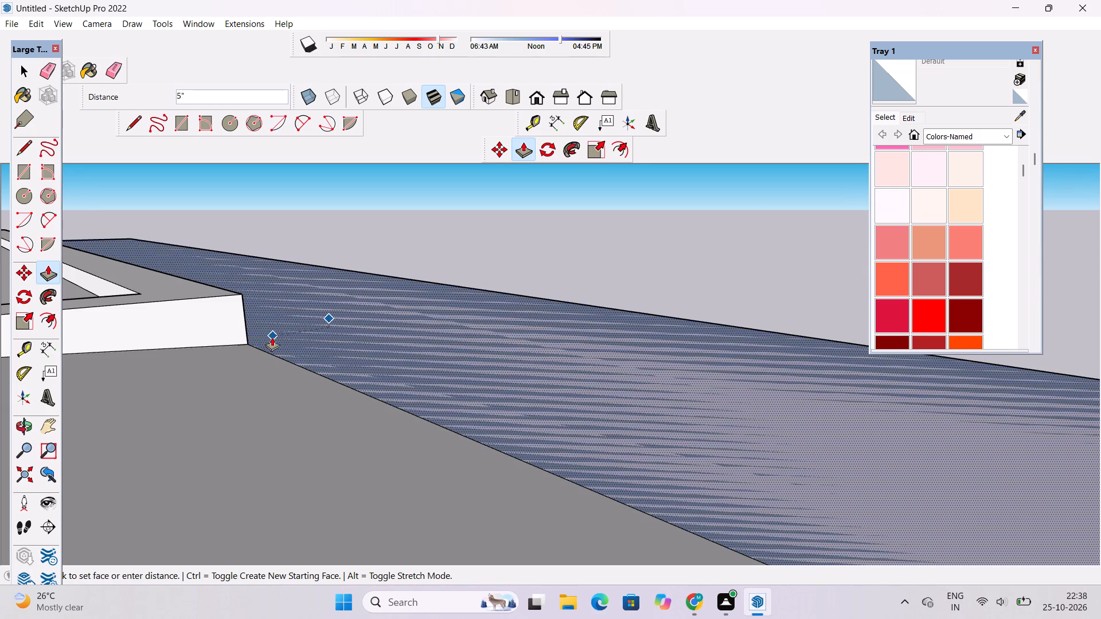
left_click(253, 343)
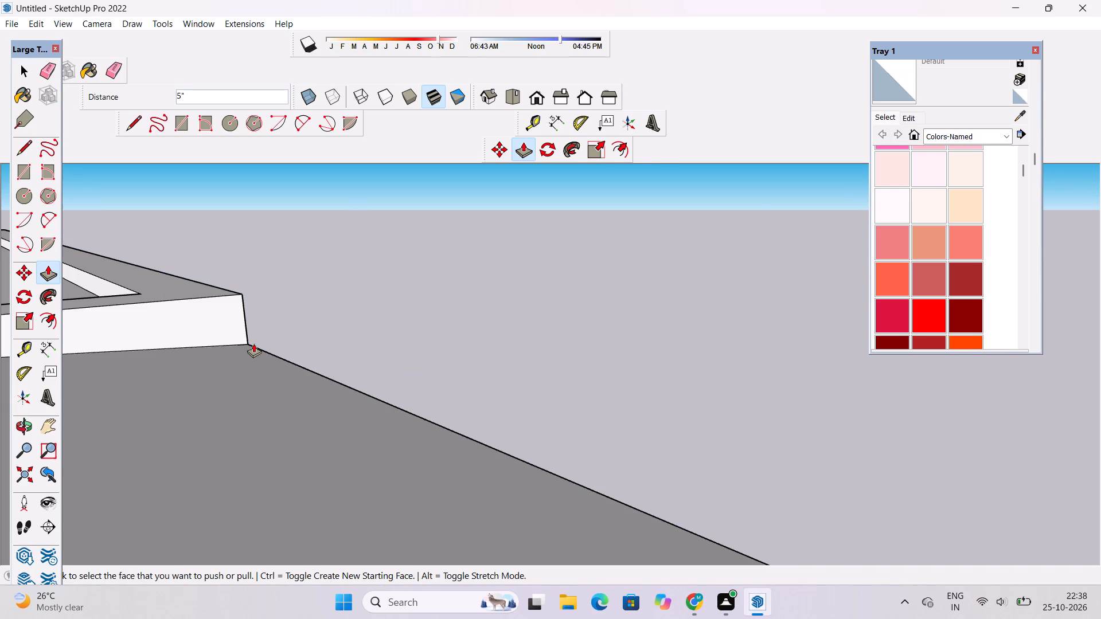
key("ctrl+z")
Push/Pull the ground strip's top face down 4" toward the garage ramp's lower edge.
left_click(262, 334)
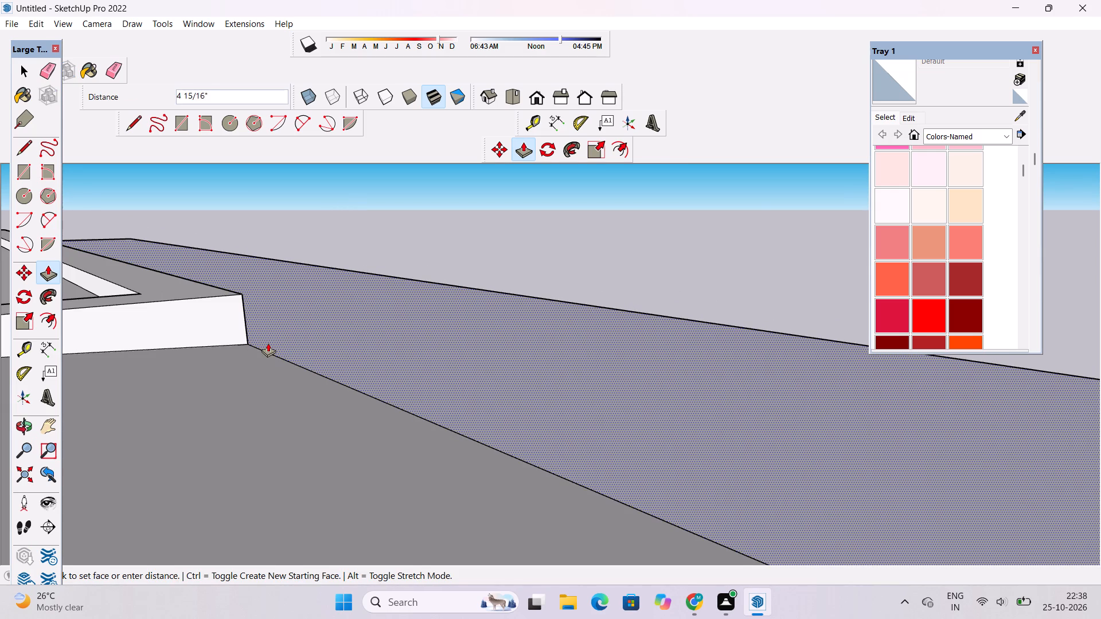
type("4\"")
key("Return")
key("space")
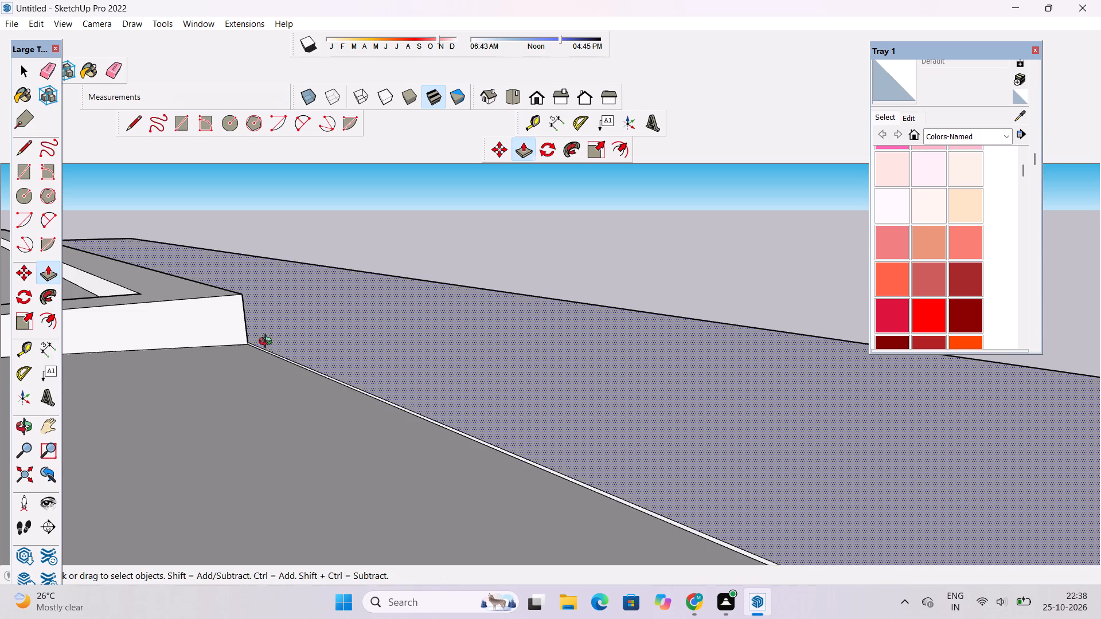
Examine the house front, garage ramp, entrance platform and lowered ground strip from the front and several angles.
type("o")
scroll(460, 284, "down", 8)
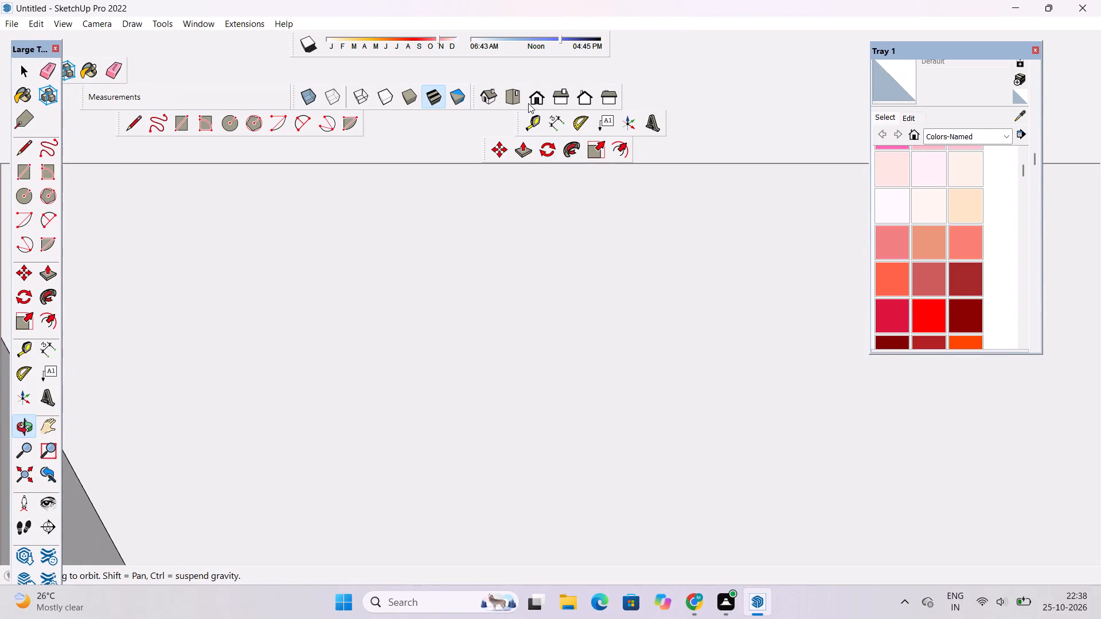
left_click(533, 96)
scroll(560, 295, "down", 5)
left_click_drag(551, 315, 518, 448)
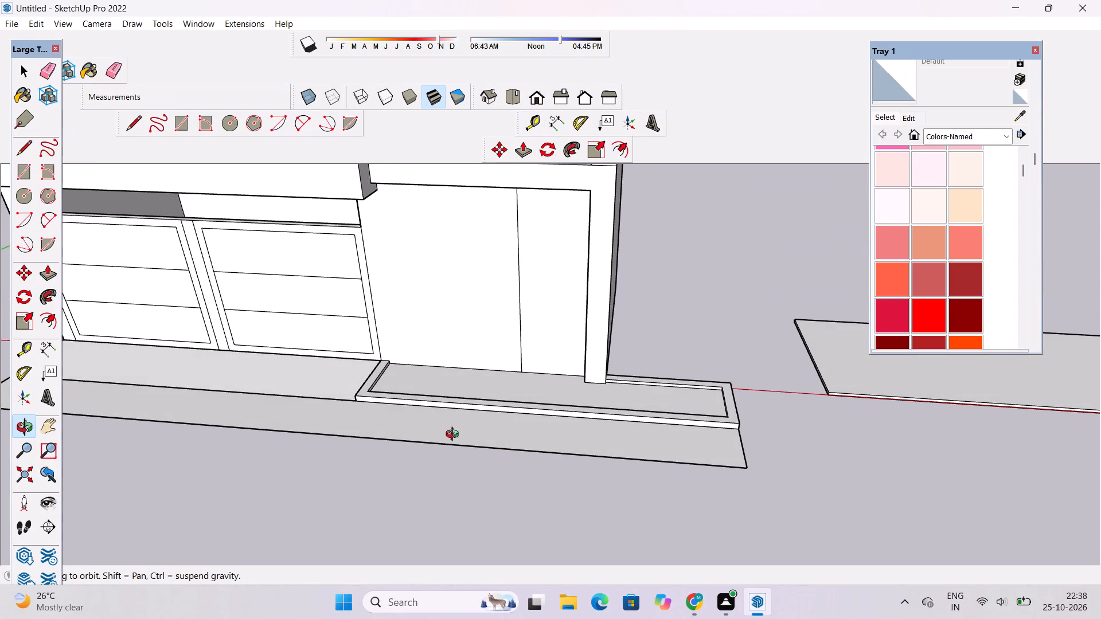
left_click_drag(332, 437, 654, 383, "shift")
left_click_drag(348, 390, 514, 375)
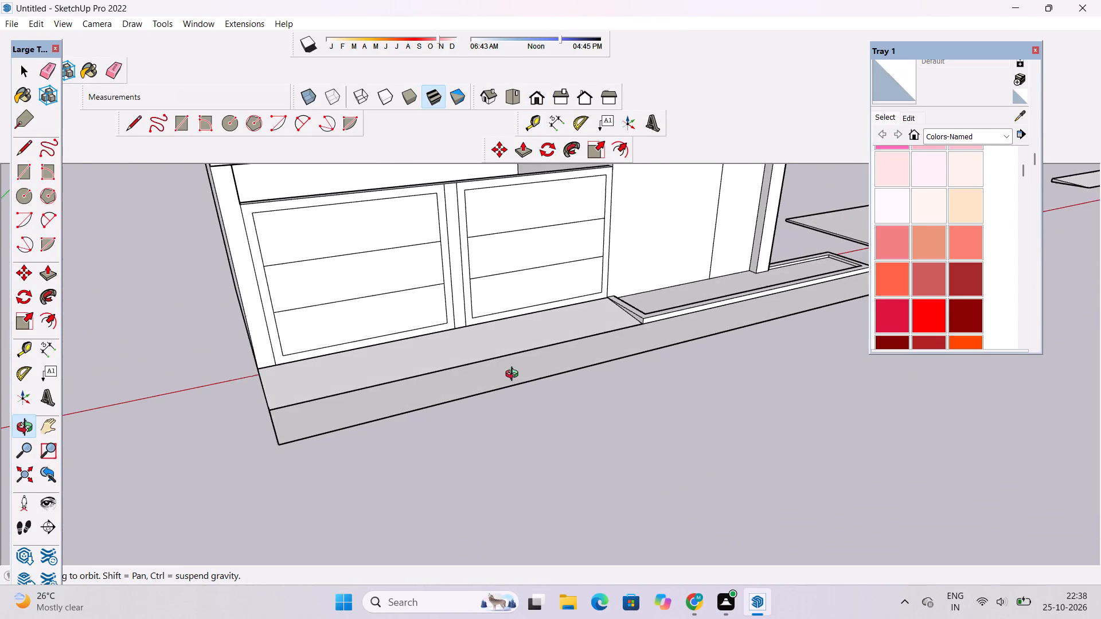
left_click_drag(514, 375, 513, 377)
scroll(544, 328, "down", 1)
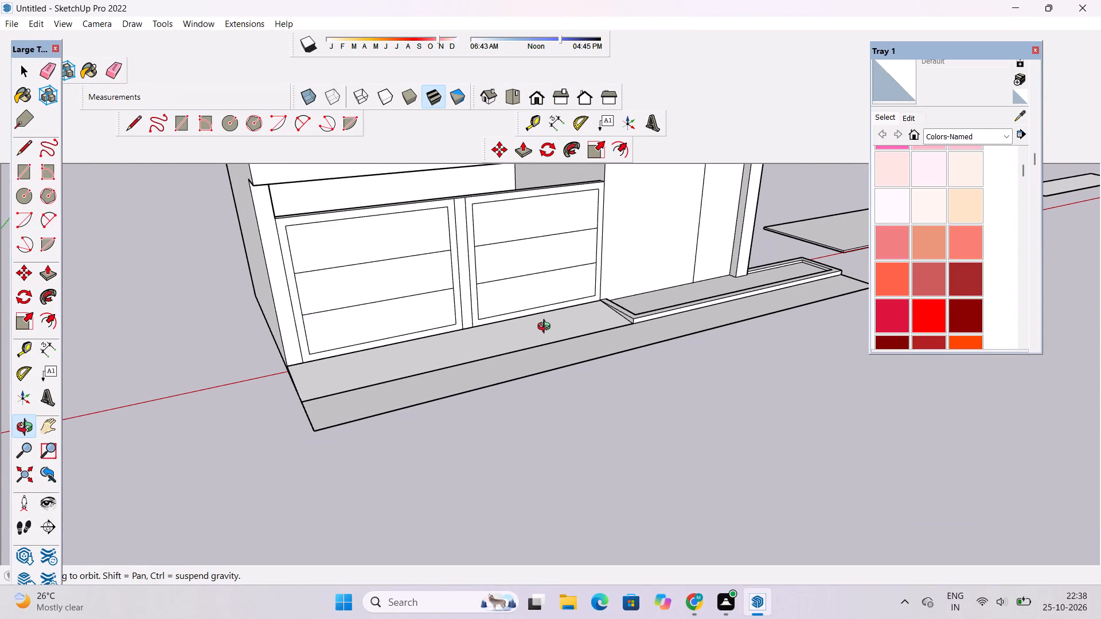
left_click_drag(512, 322, 452, 322, "shift")
scroll(413, 316, "down", 6, "shift")
left_click_drag(427, 355, 393, 409)
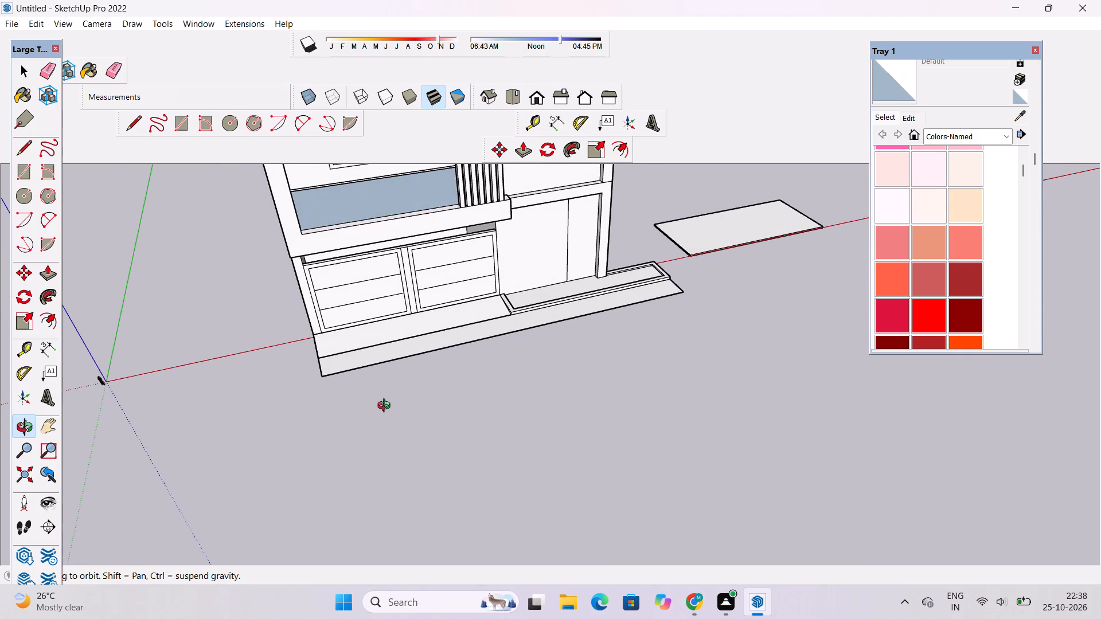
scroll(385, 371, "up", 3)
scroll(388, 370, "down", 2)
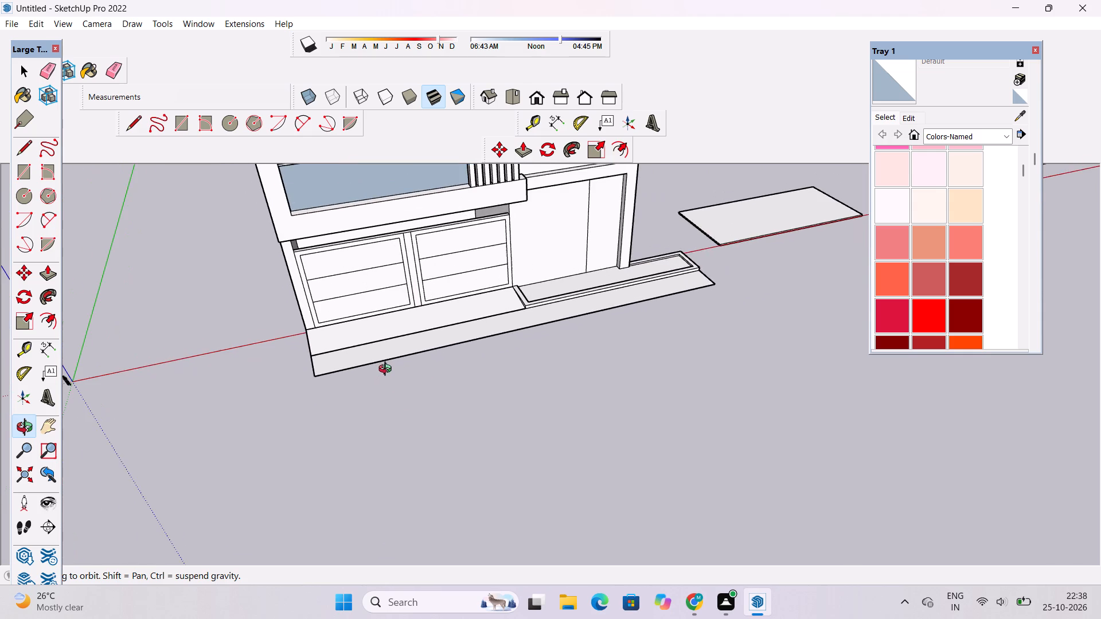
scroll(396, 368, "down", 5)
left_click_drag(400, 367, 461, 408, "shift")
scroll(421, 392, "up", 1)
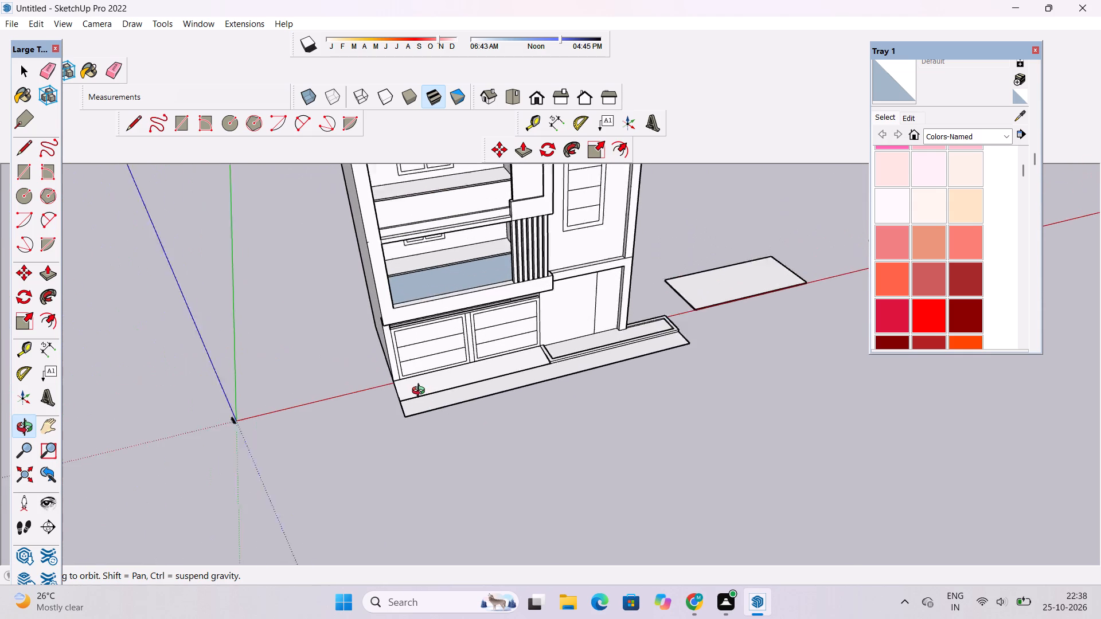
scroll(421, 392, "up", 2)
left_click_drag(443, 405, 276, 379)
scroll(387, 368, "up", 3)
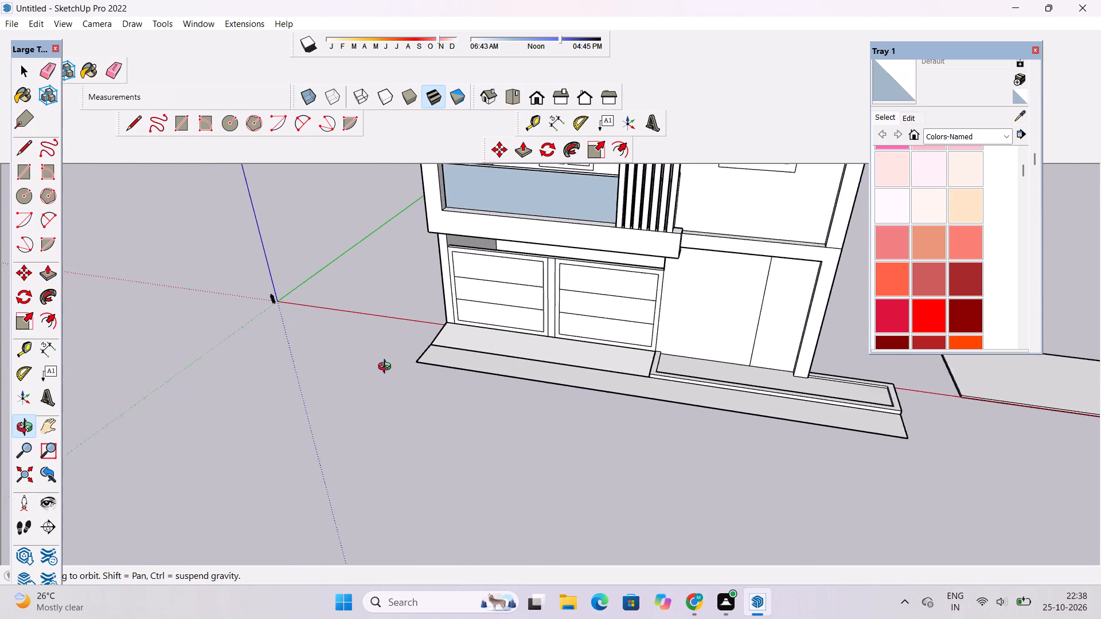
scroll(387, 368, "up", 2)
left_click_drag(542, 366, 475, 386, "shift")
left_click_drag(483, 398, 635, 404)
scroll(508, 420, "down", 4)
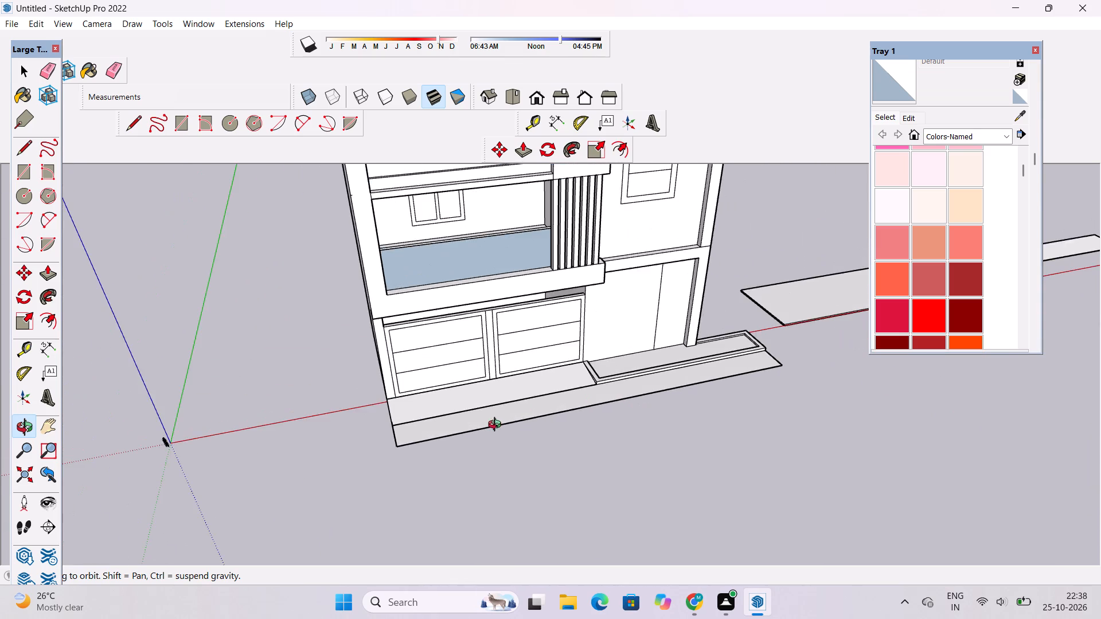
left_click_drag(497, 426, 473, 436, "shift")
scroll(358, 445, "up", 2)
left_click_drag(355, 445, 364, 443, "shift")
left_click_drag(373, 442, 471, 422, "shift")
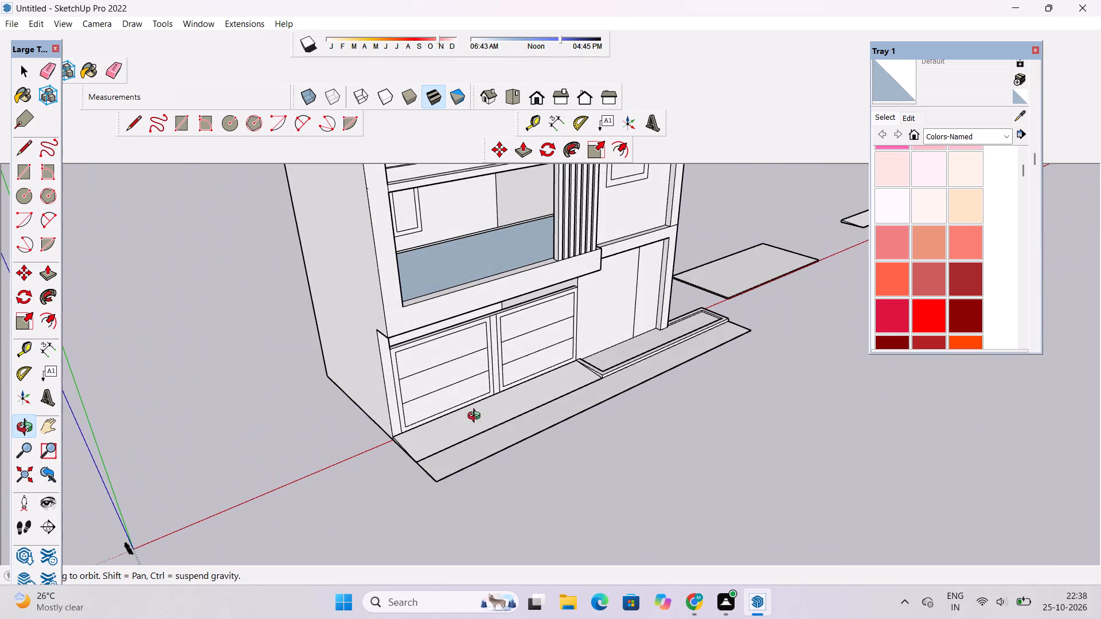
scroll(425, 471, "up", 2)
left_click_drag(425, 471, 352, 406, "shift")
scroll(384, 389, "down", 5, "shift")
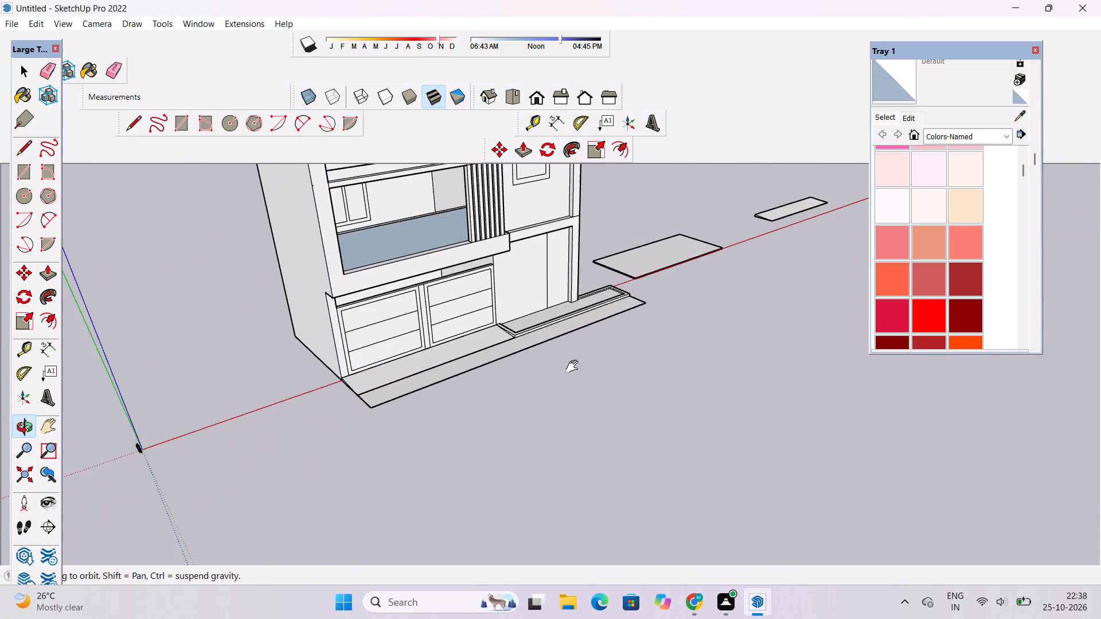
left_click_drag(627, 344, 533, 377, "shift")
left_click_drag(564, 342, 579, 365, "shift")
Copy the larger flat slab beside the house to just in front of the ground strip's outer corner, about 291' away.
key("space")
left_click(604, 307)
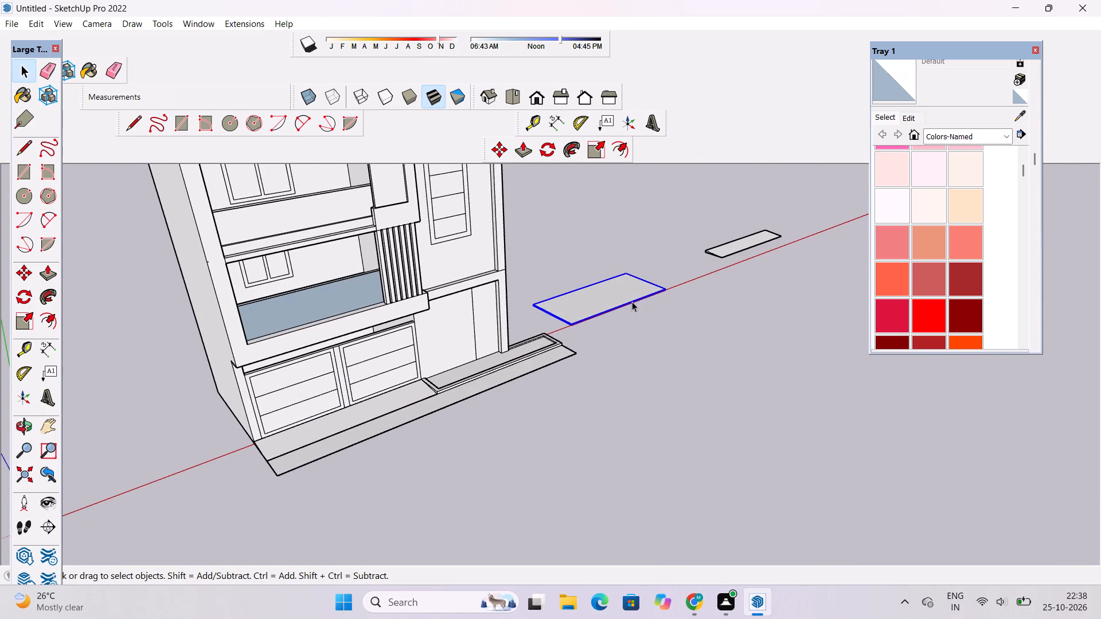
scroll(642, 314, "down", 5)
scroll(644, 319, "up", 1)
key("m")
scroll(641, 319, "up", 4)
scroll(525, 315, "up", 3)
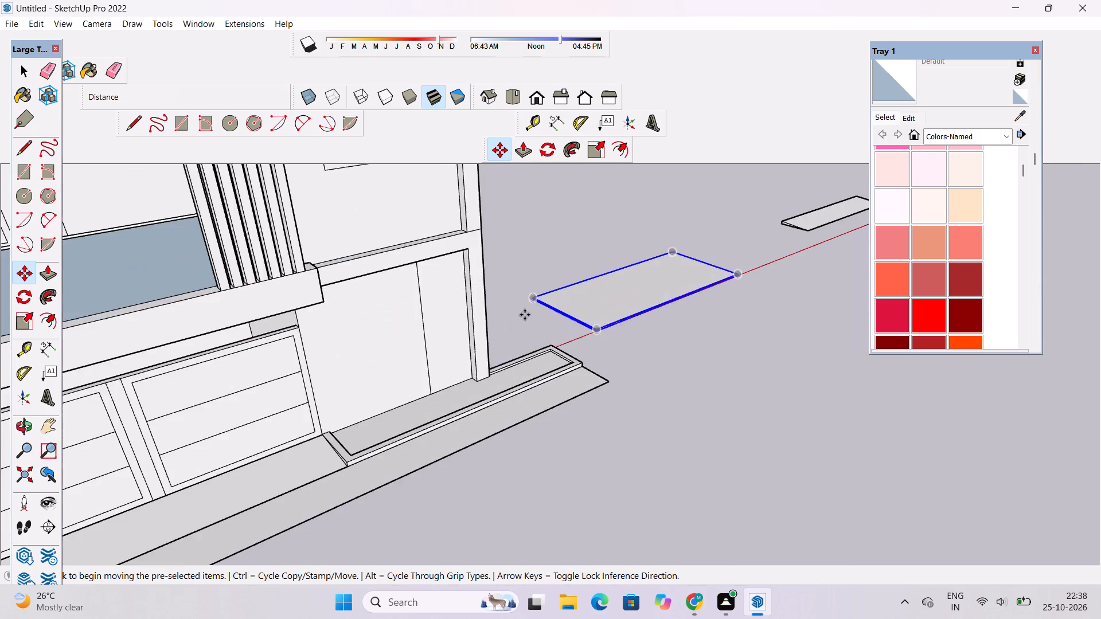
scroll(525, 315, "up", 18)
left_click(548, 262)
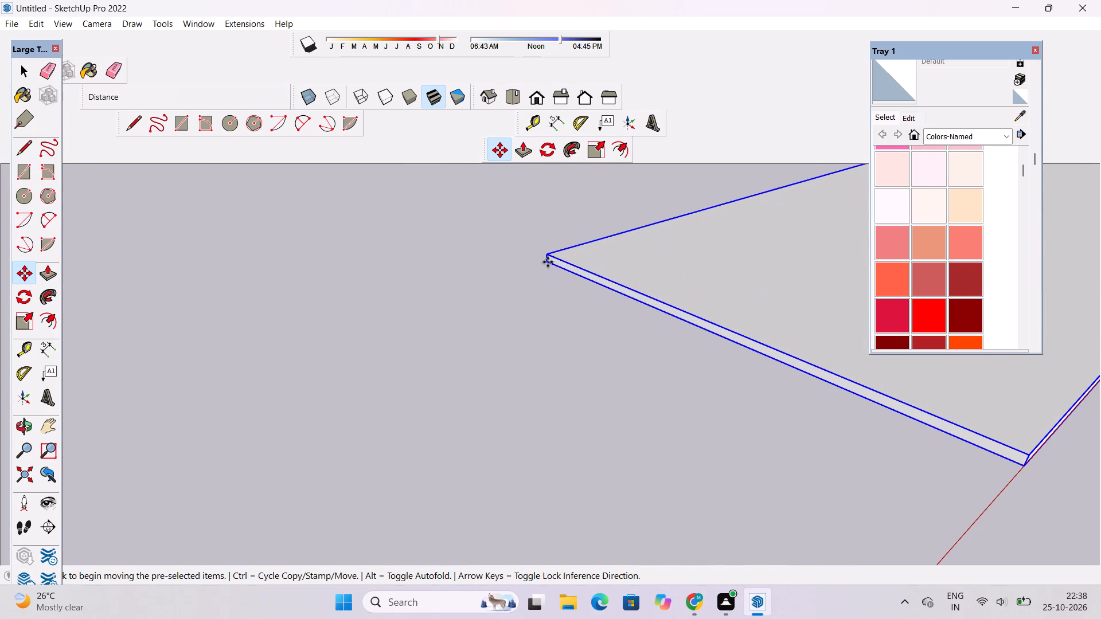
scroll(552, 271, "down", 13)
scroll(627, 295, "down", 15, "ctrl")
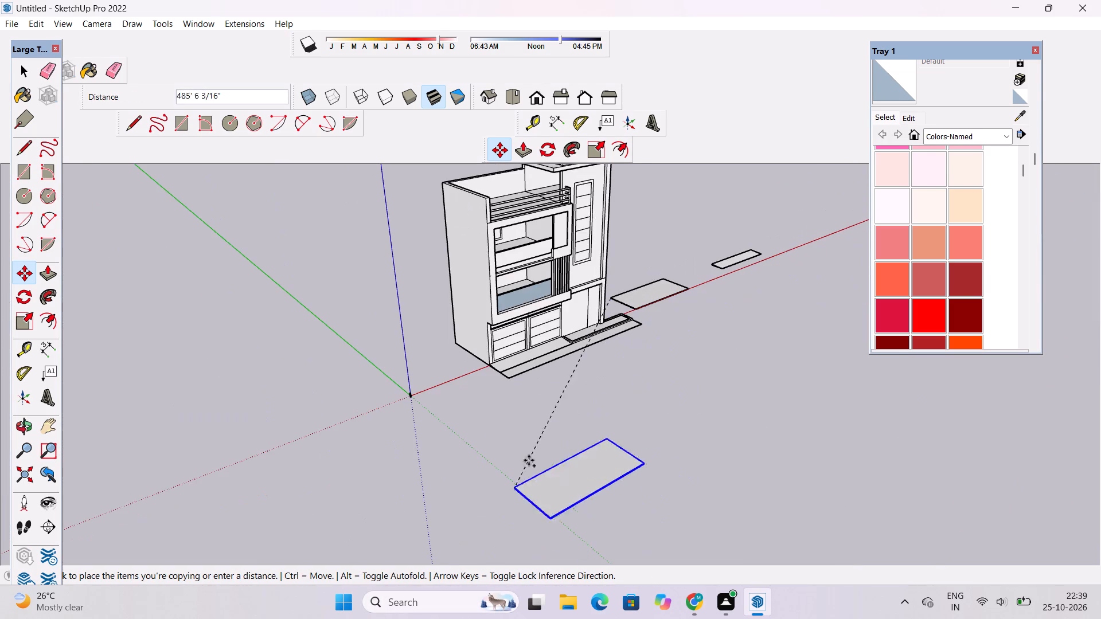
scroll(542, 415, "up", 3)
scroll(446, 452, "down", 5)
scroll(508, 375, "up", 11)
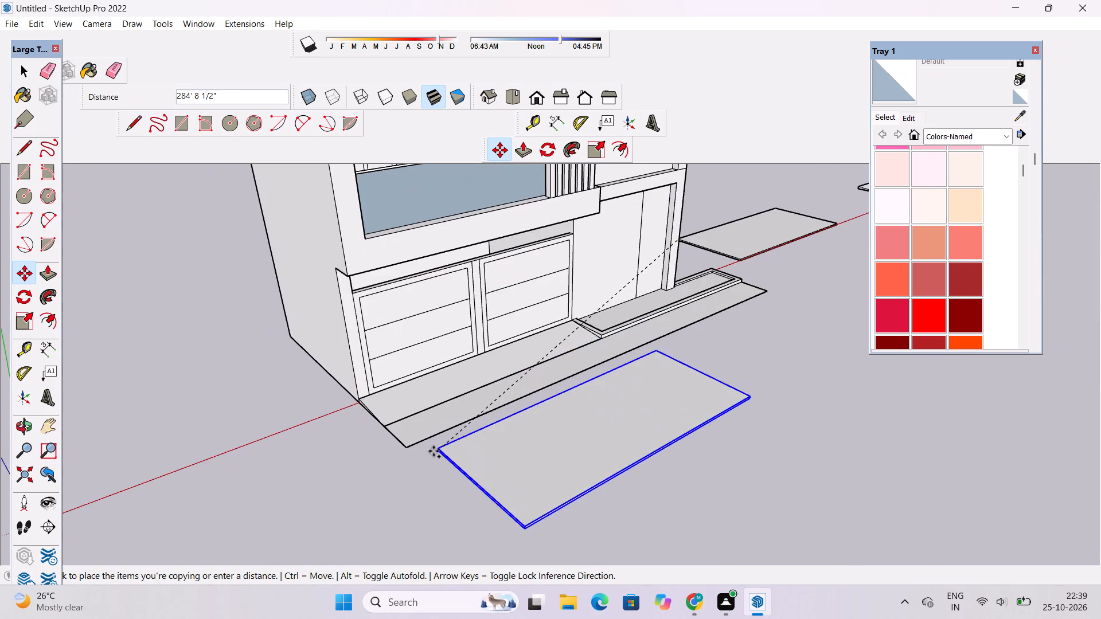
scroll(417, 459, "up", 4)
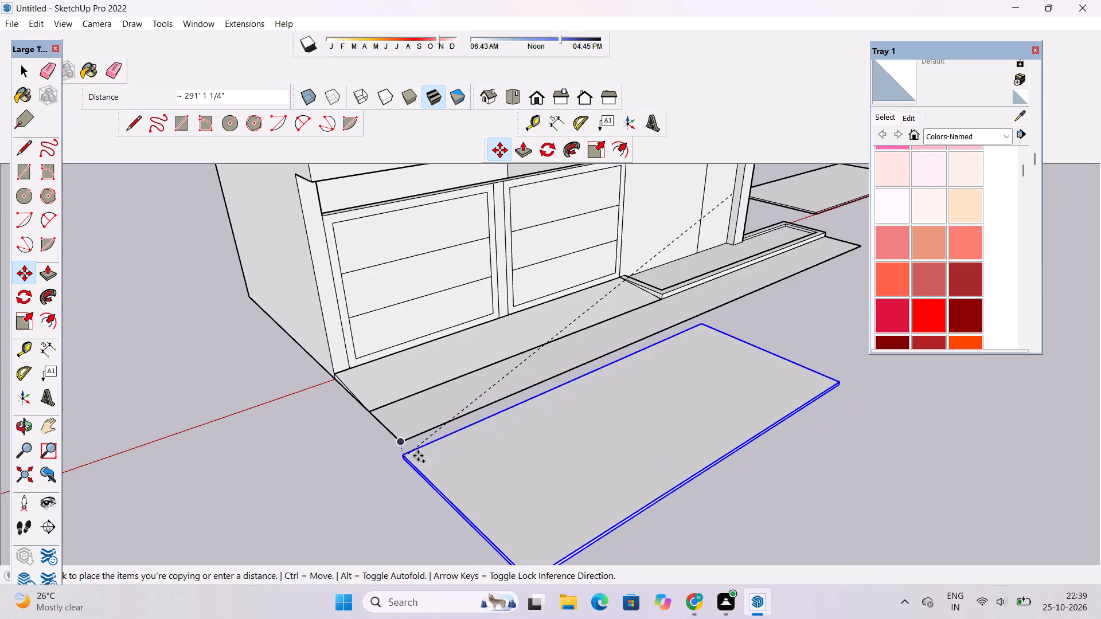
scroll(425, 459, "up", 4)
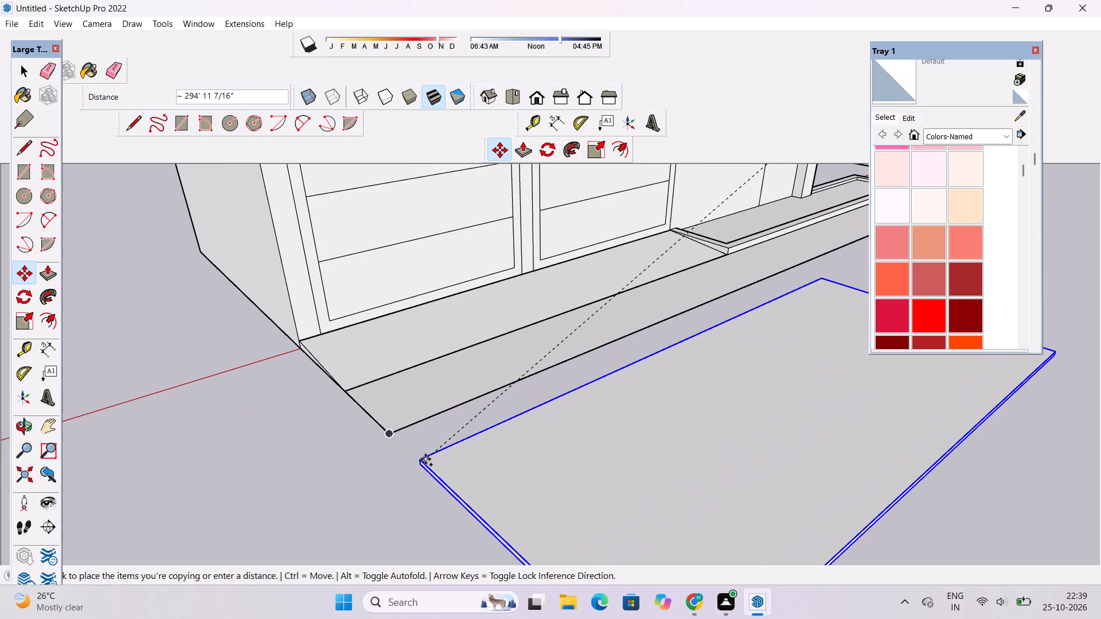
scroll(425, 459, "up", 7)
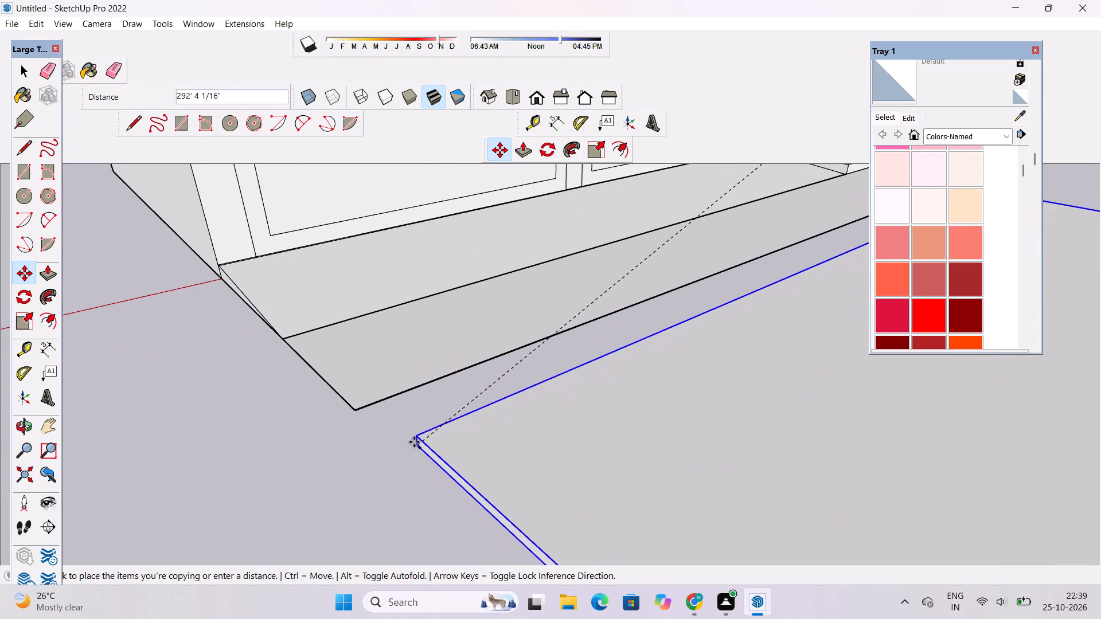
scroll(374, 420, "up", 2)
left_click(374, 414)
scroll(341, 408, "up", 7)
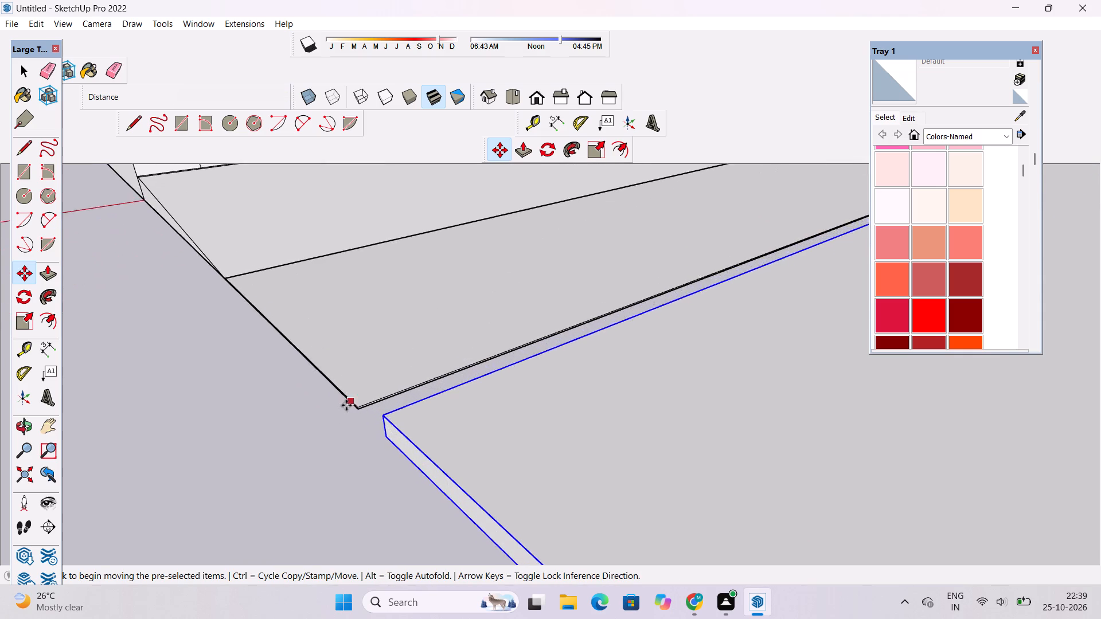
scroll(346, 405, "up", 6)
Examine the gap and height difference between the copied slab and the ground strip from low and raised angles.
left_click(30, 424)
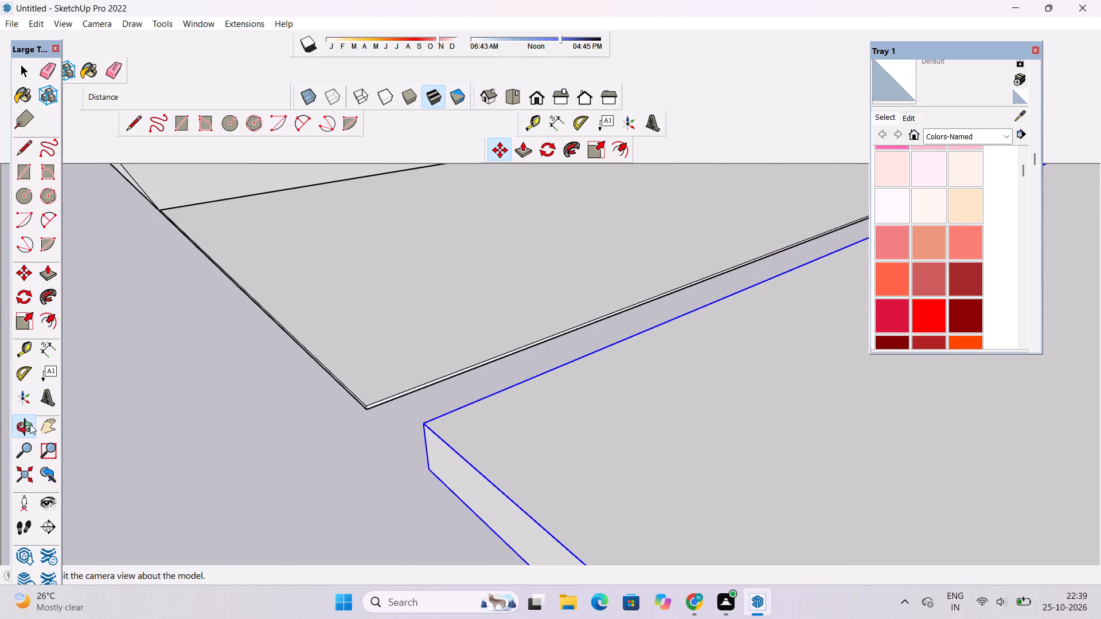
scroll(232, 445, "down", 7)
scroll(261, 456, "up", 1)
scroll(267, 455, "down", 5)
left_click_drag(419, 428, 475, 377)
scroll(437, 394, "down", 5)
left_click_drag(357, 432, 434, 421)
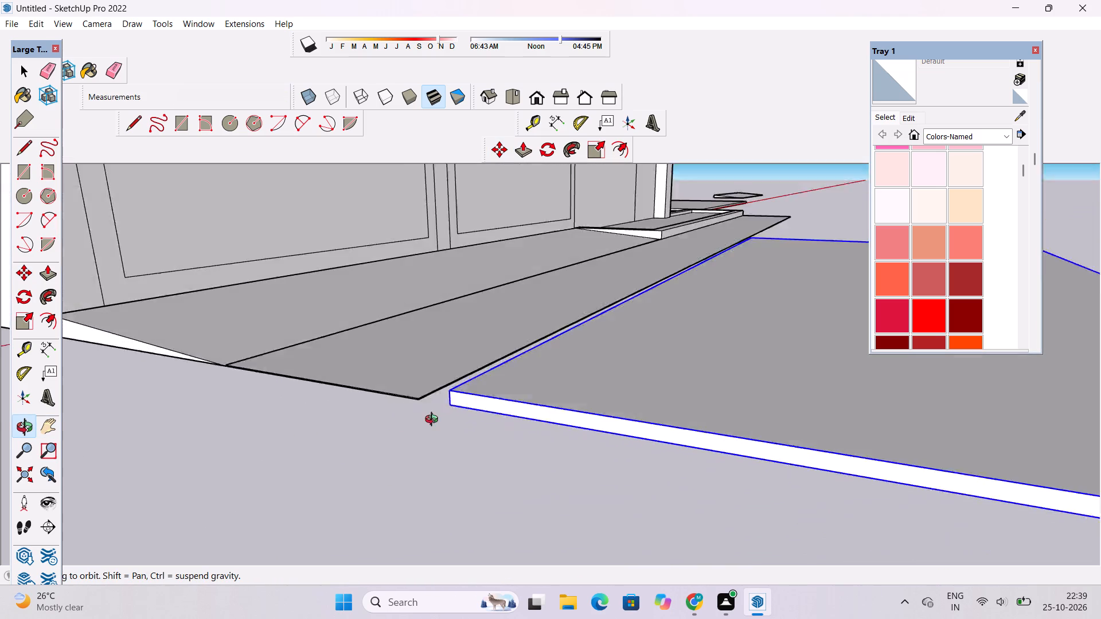
left_click_drag(434, 421, 448, 417)
scroll(513, 391, "down", 3)
left_click_drag(628, 355, 612, 392)
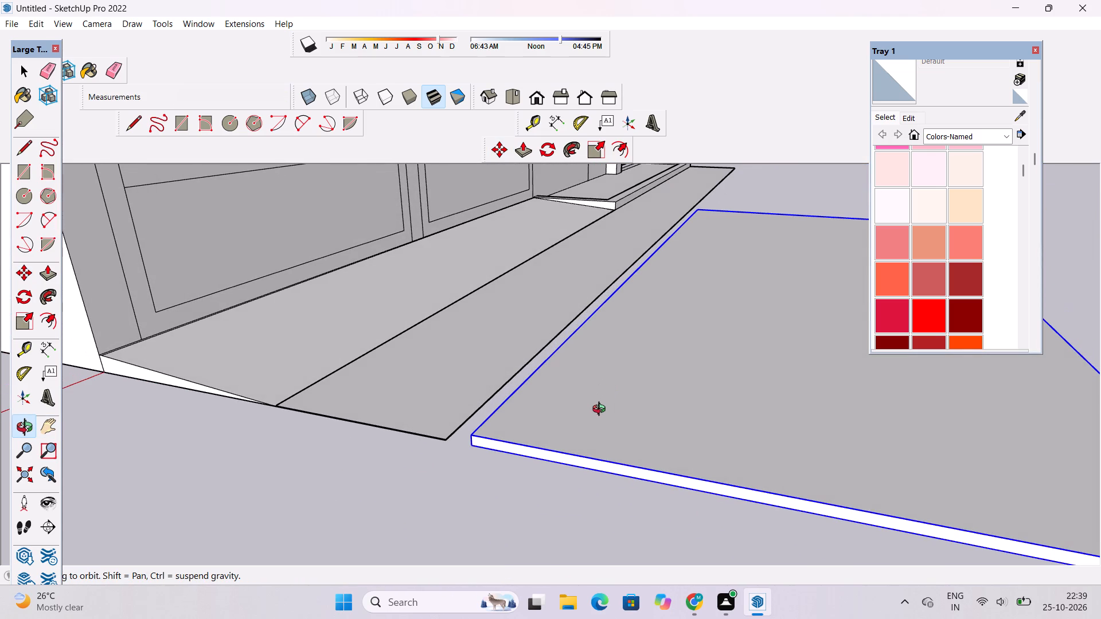
left_click_drag(513, 408, 449, 405, "shift")
scroll(397, 445, "up", 3)
left_click_drag(397, 452, 625, 398)
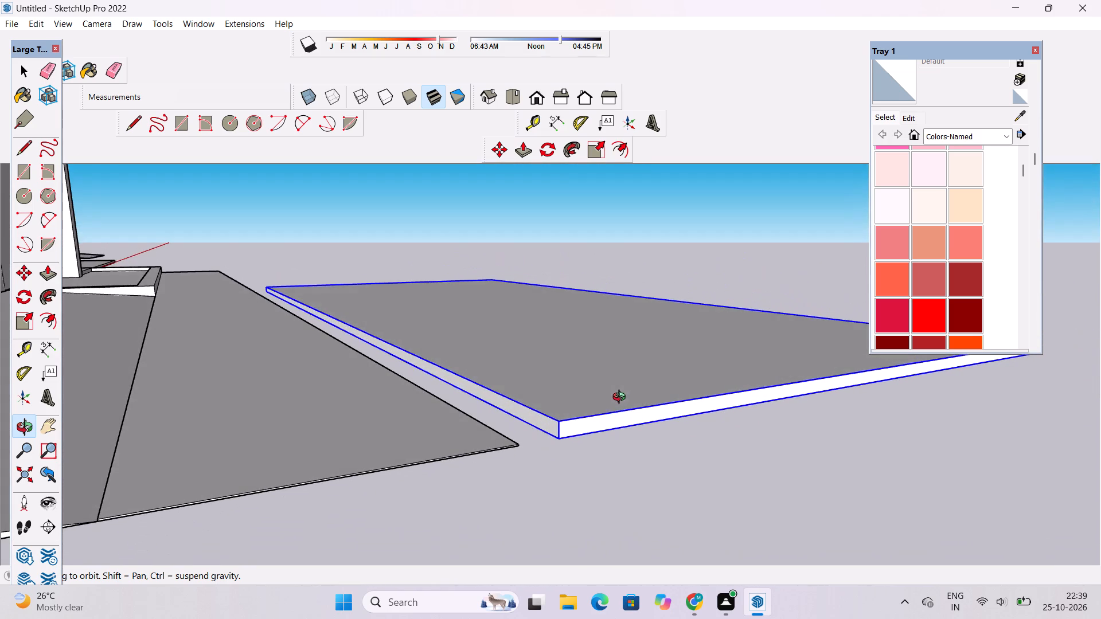
left_click_drag(604, 438, 488, 445)
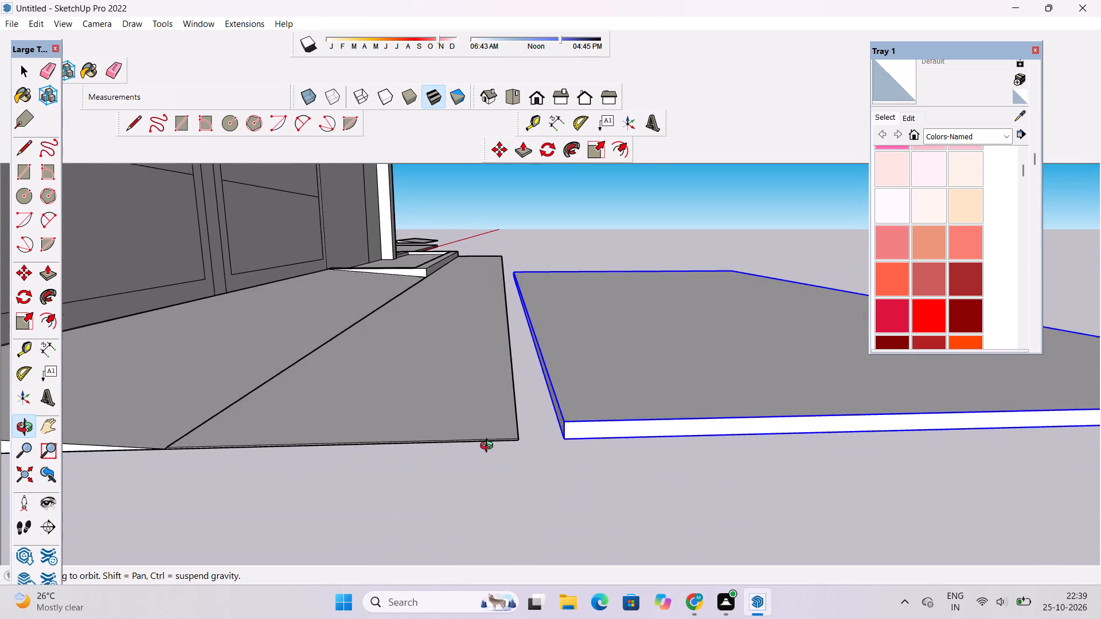
scroll(489, 447, "down", 5, "shift")
left_click_drag(545, 412, 462, 434, "shift")
left_click_drag(462, 434, 470, 486)
scroll(470, 484, "down", 4)
left_click_drag(456, 454, 442, 459, "shift")
scroll(482, 460, "up", 4)
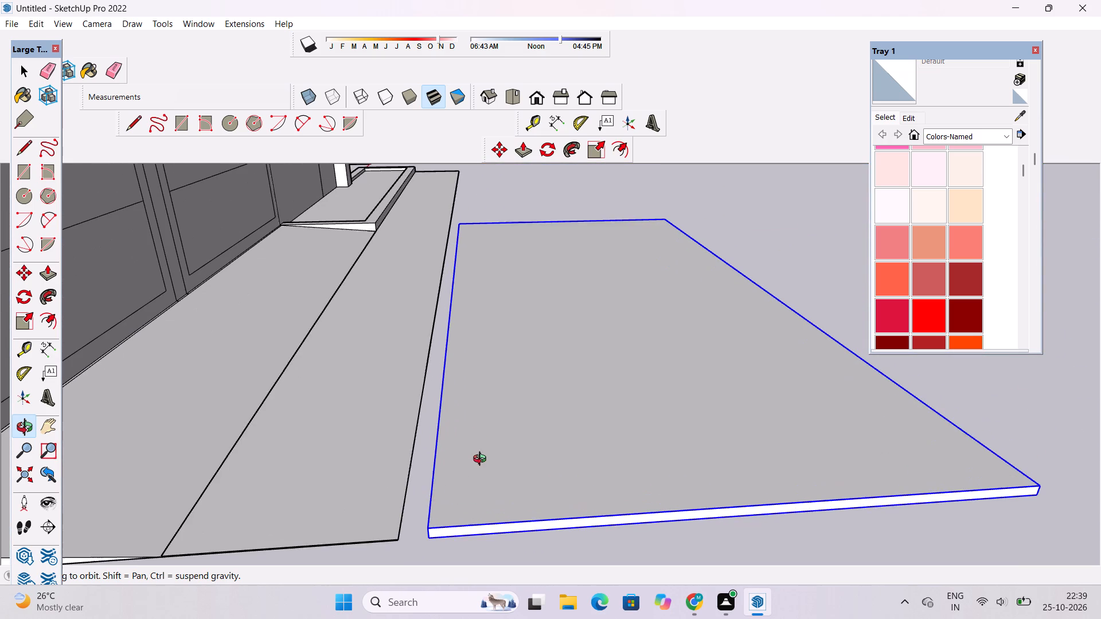
Explode the copied slab in front of the ground strip into loose geometry.
key("space")
right_click(475, 440)
left_click(528, 284)
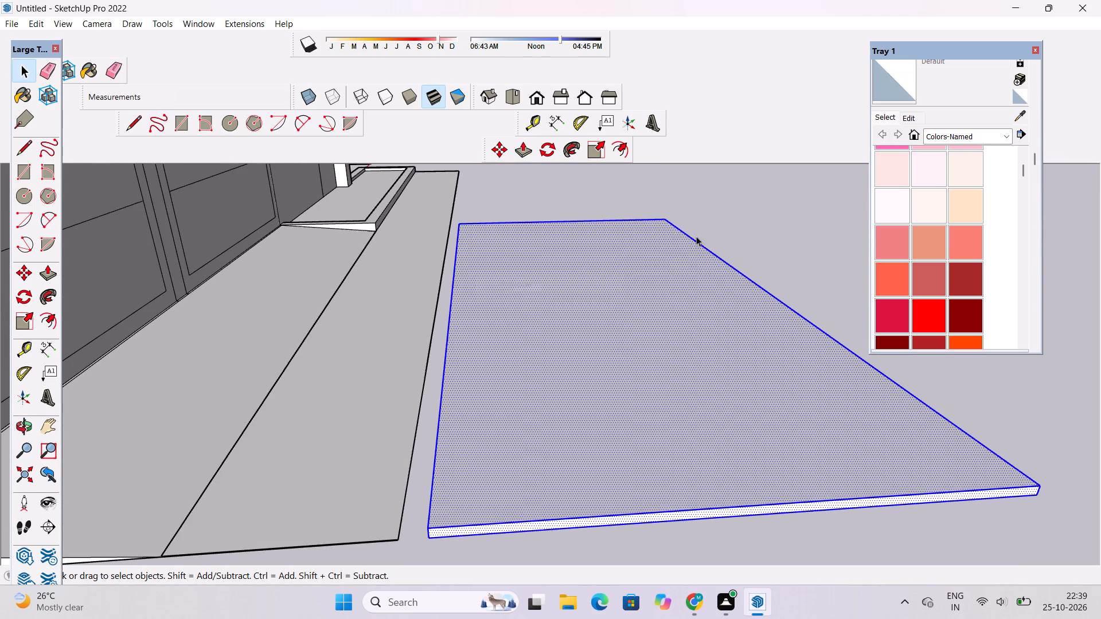
left_click(727, 227)
Push/Pull the copied slab's top face down 6" to thin the slab.
scroll(591, 274, "down", 5)
scroll(490, 311, "down", 5)
scroll(592, 339, "up", 4)
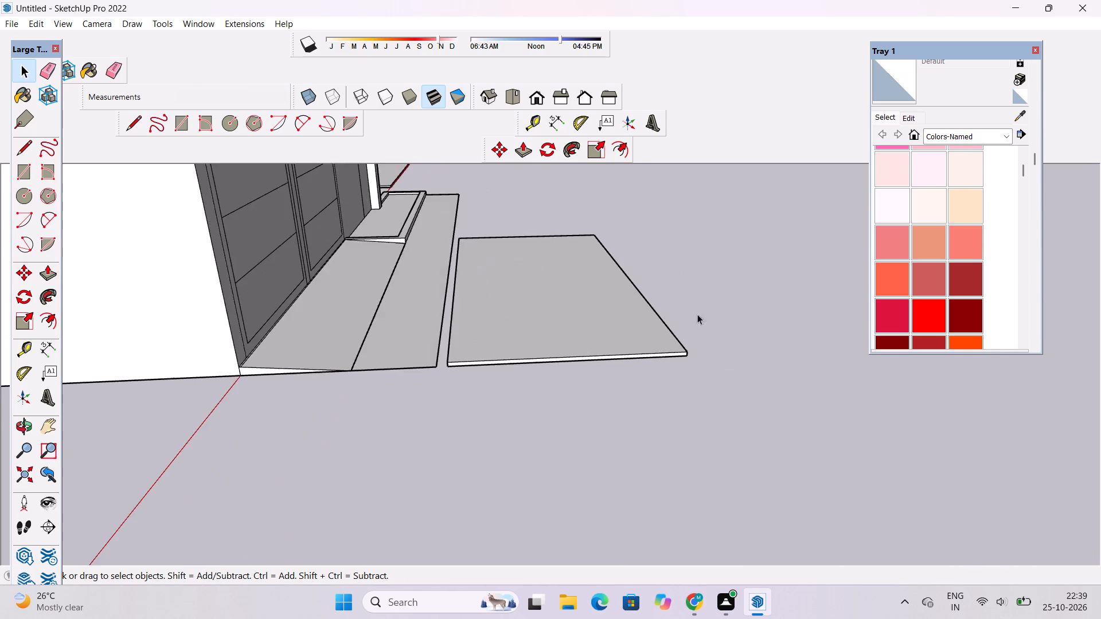
scroll(697, 314, "up", 5)
left_click(528, 358)
scroll(523, 354, "down", 3)
key("p")
scroll(523, 354, "up", 4)
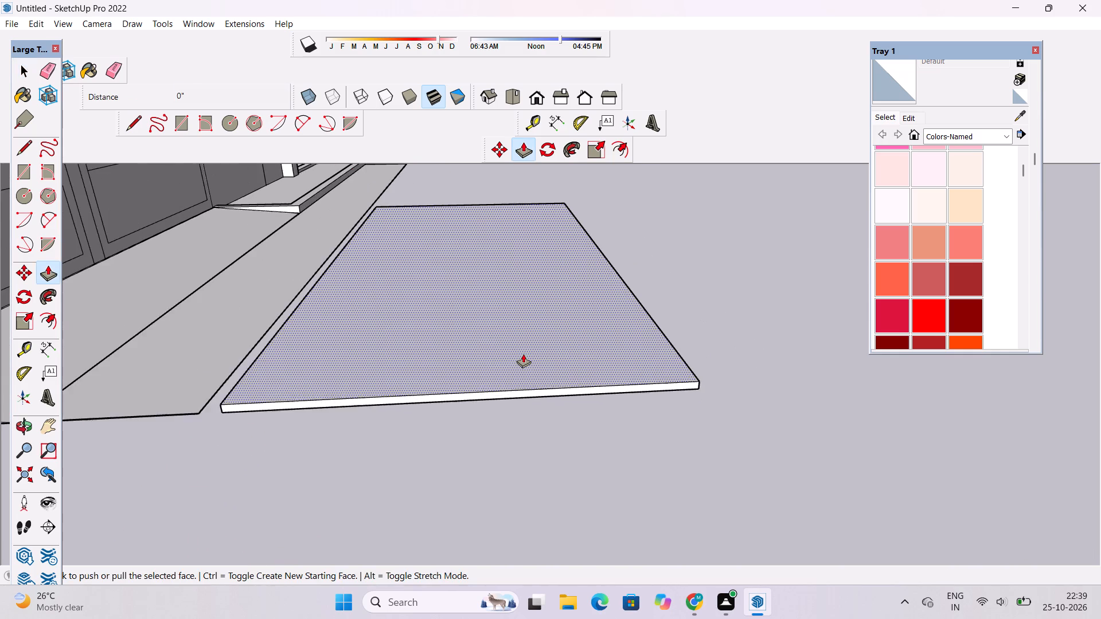
left_click(523, 354)
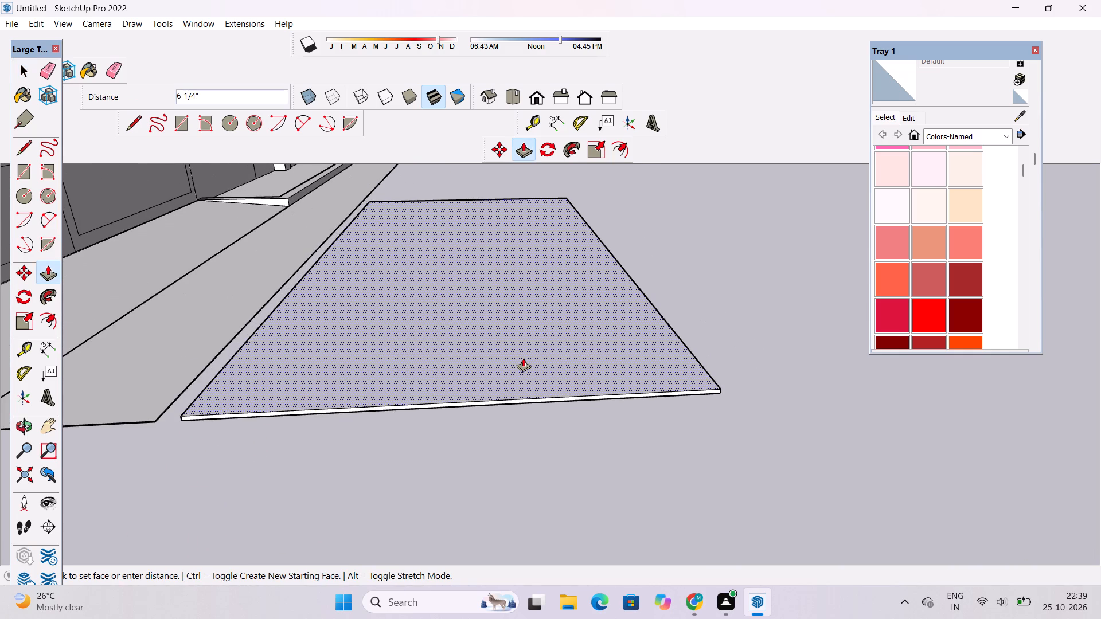
type("6\"")
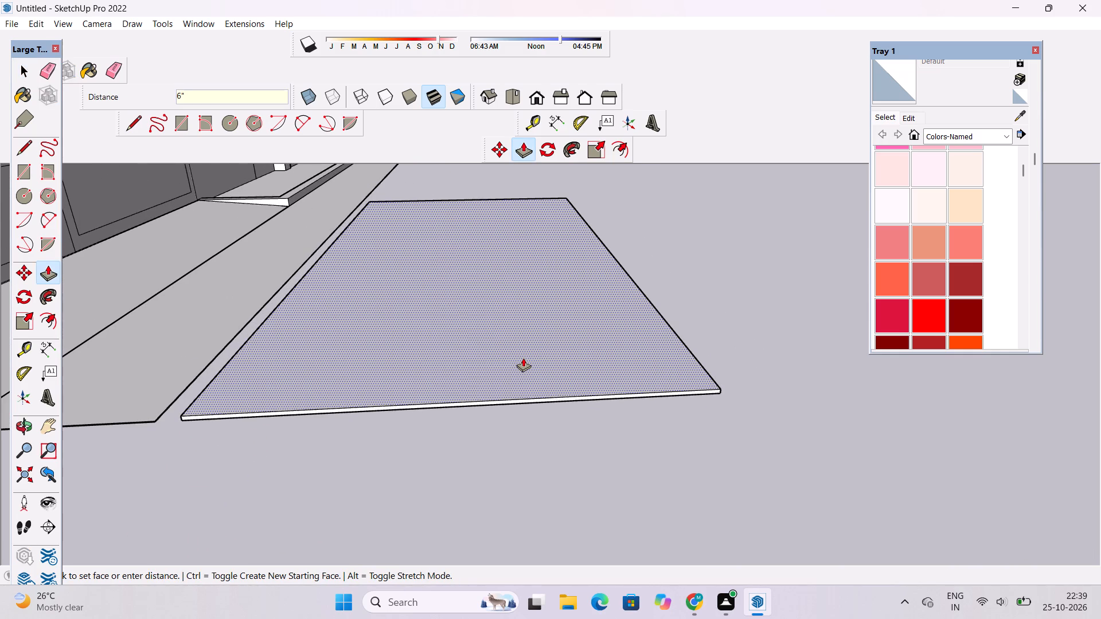
key("Return")
key("space")
left_click(688, 302)
scroll(688, 301, "down", 1)
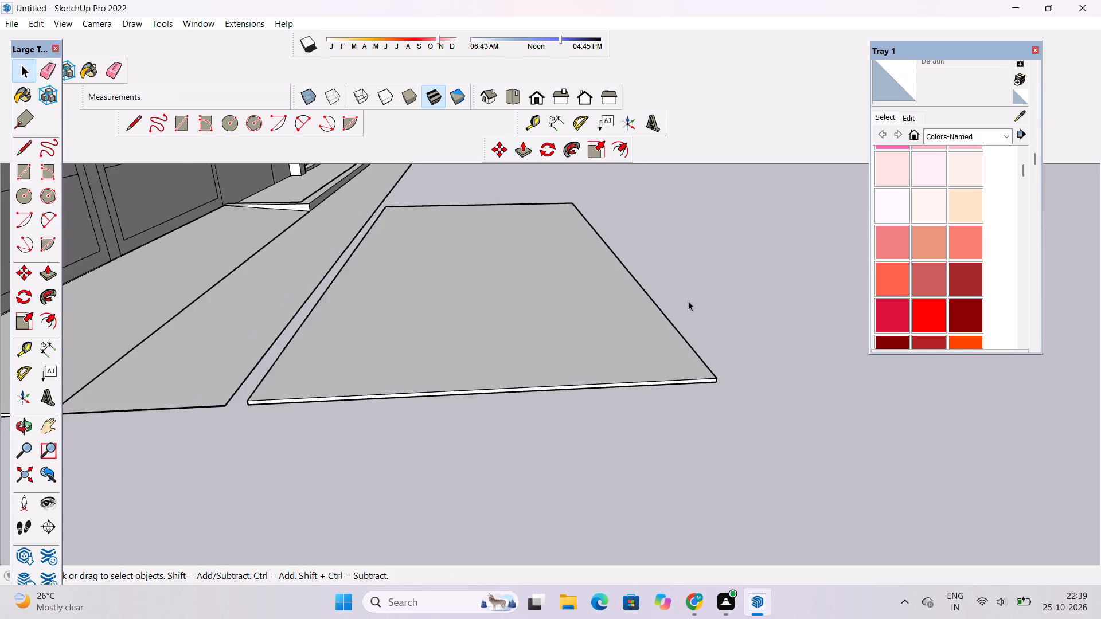
Examine the thinned slab against the ground strip, garage ramp and whole house from the side, near and far.
key("o")
scroll(688, 301, "down", 4)
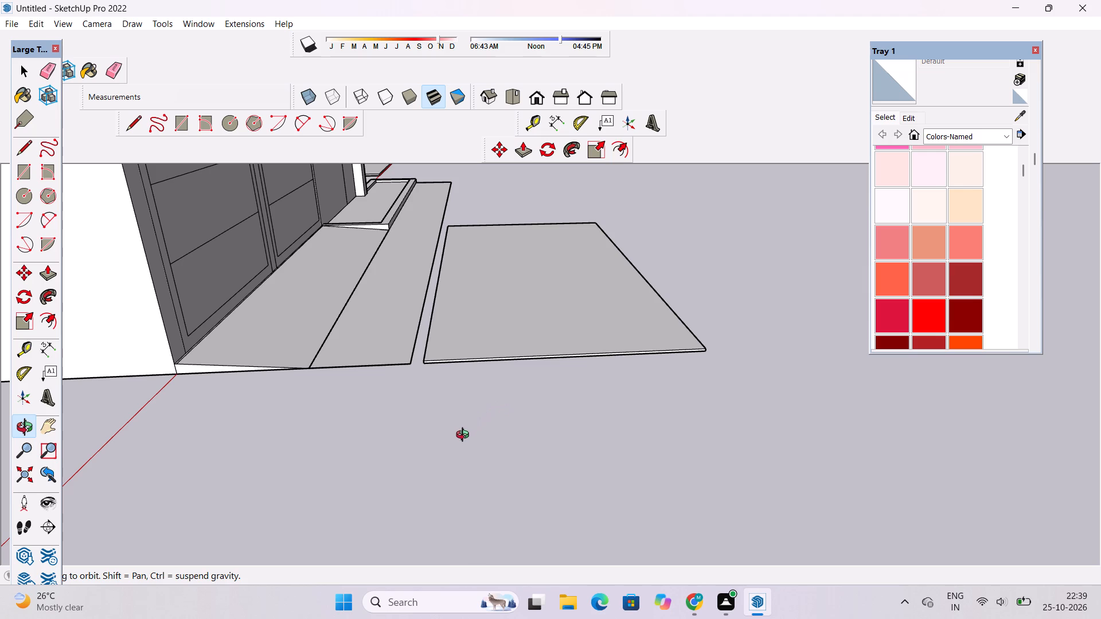
scroll(473, 350, "down", 3)
scroll(421, 257, "down", 3)
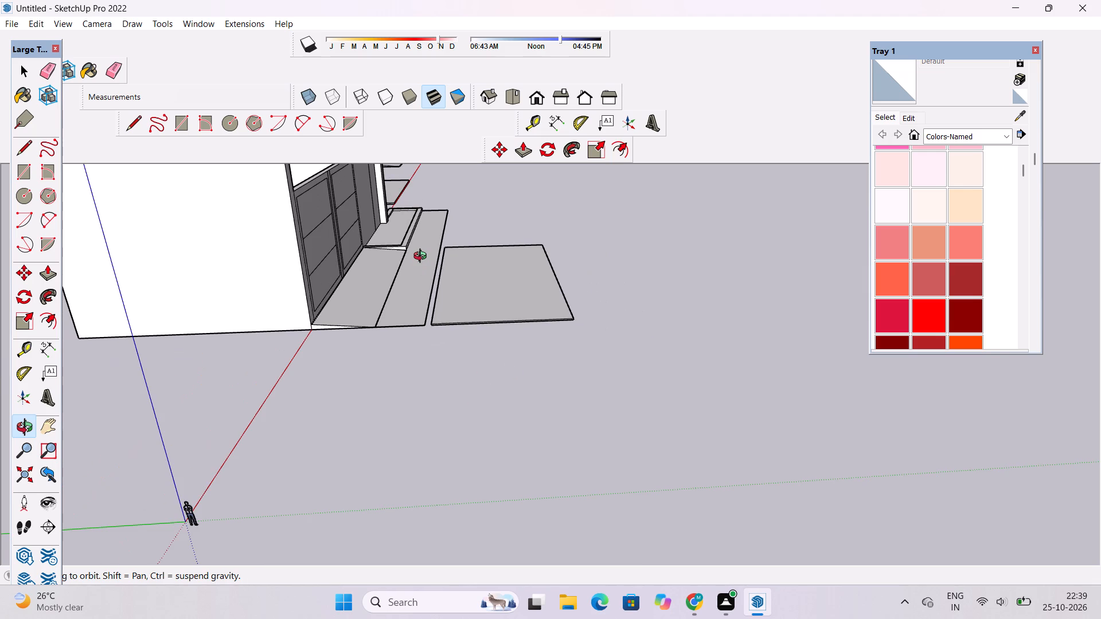
scroll(413, 281, "up", 2)
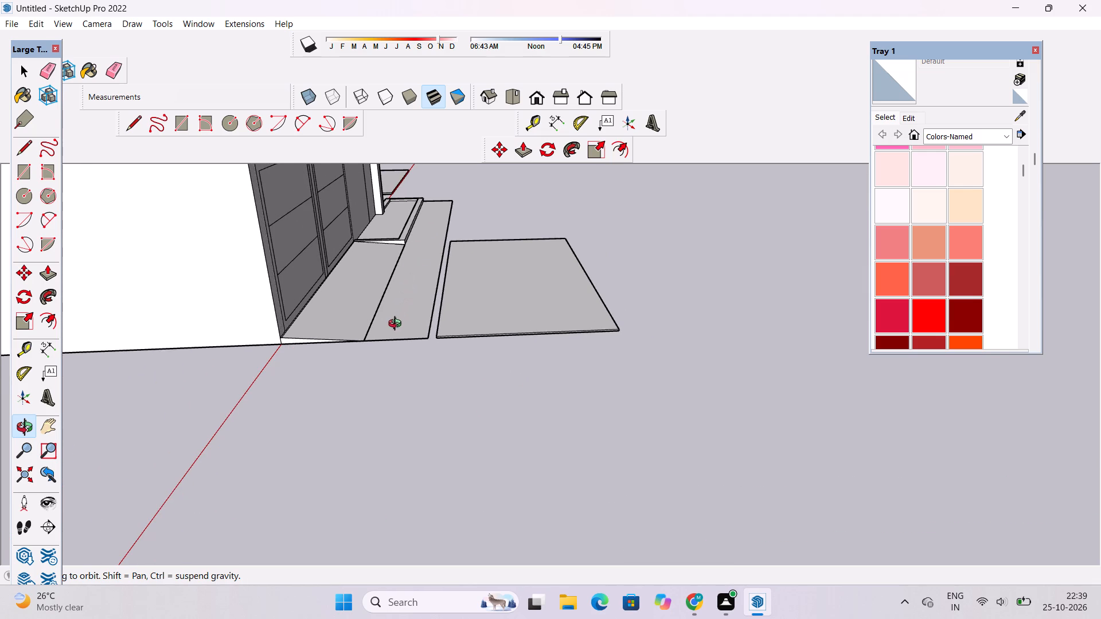
scroll(407, 326, "down", 1)
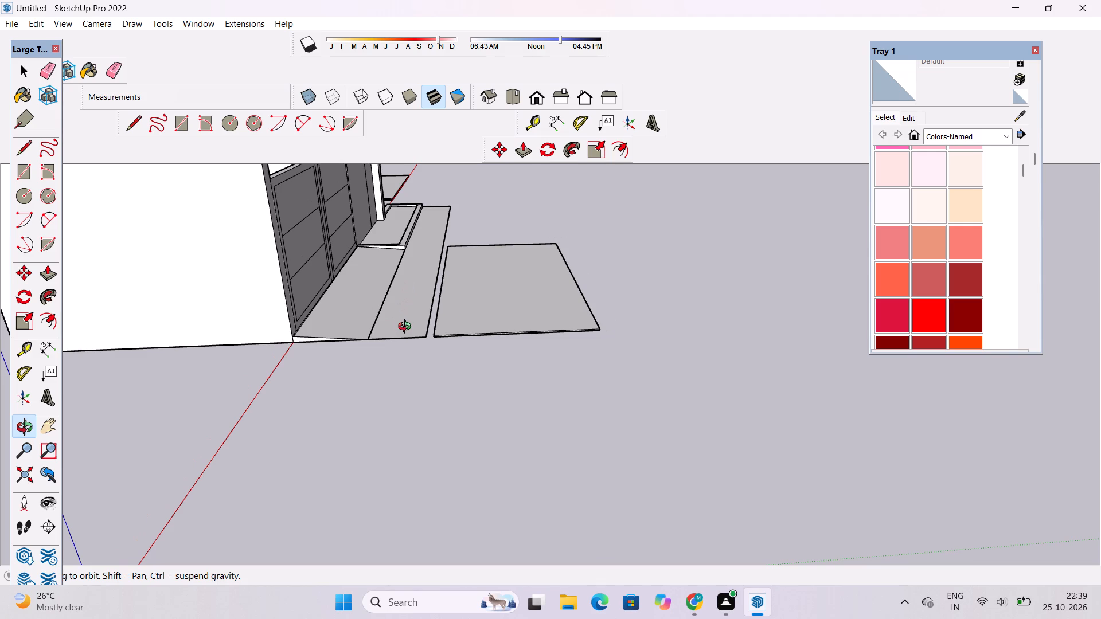
scroll(407, 328, "up", 1)
scroll(408, 330, "down", 2)
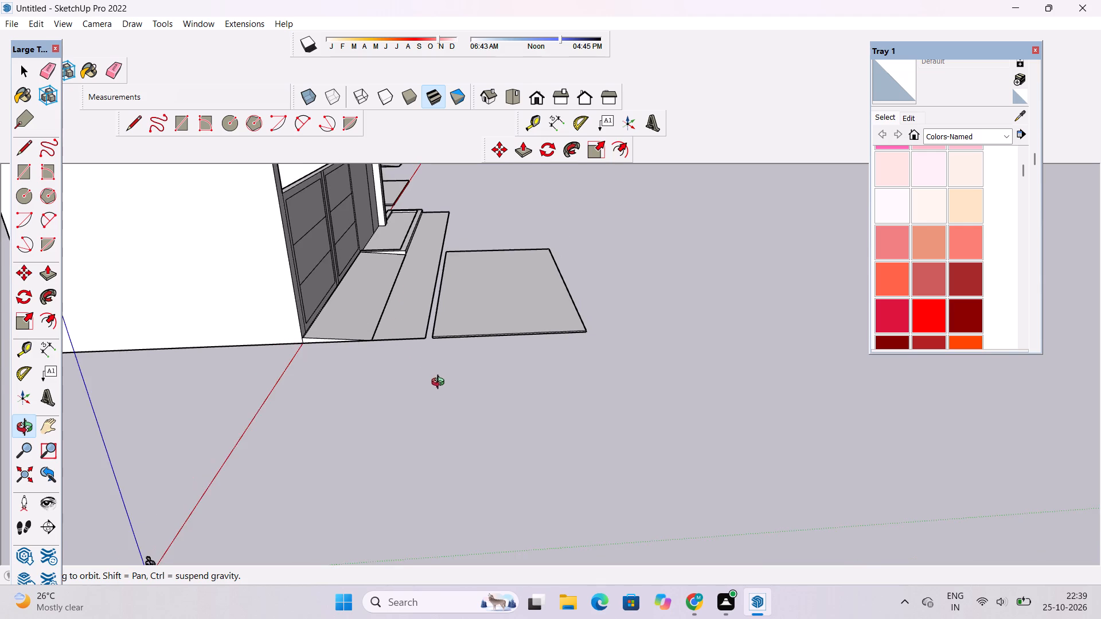
scroll(448, 405, "up", 3)
scroll(448, 415, "down", 3)
scroll(434, 473, "down", 5)
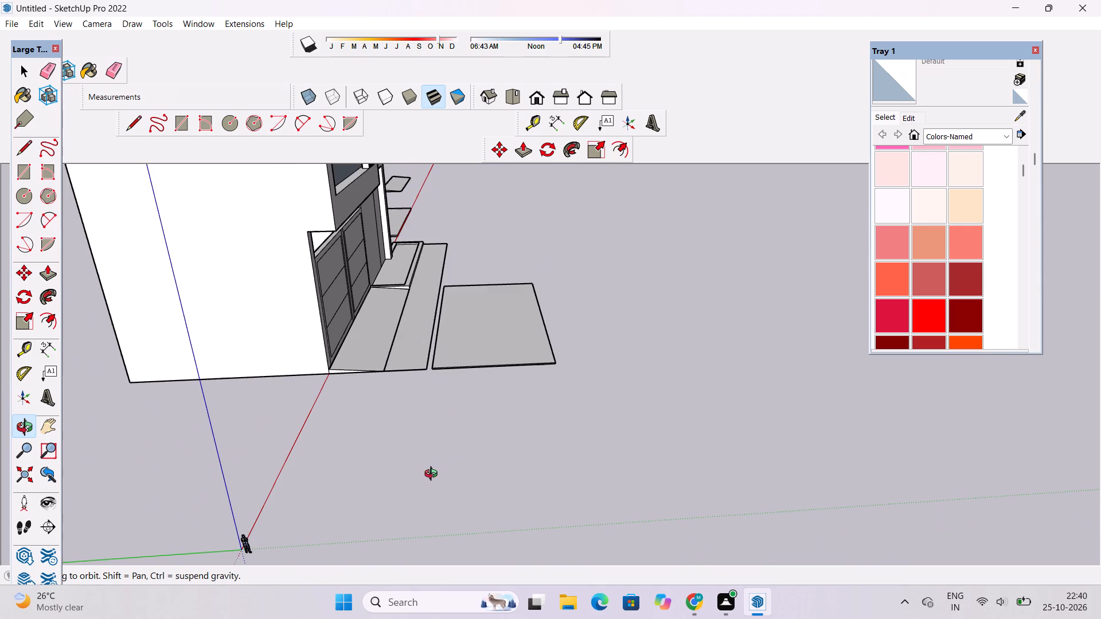
scroll(434, 475, "down", 1)
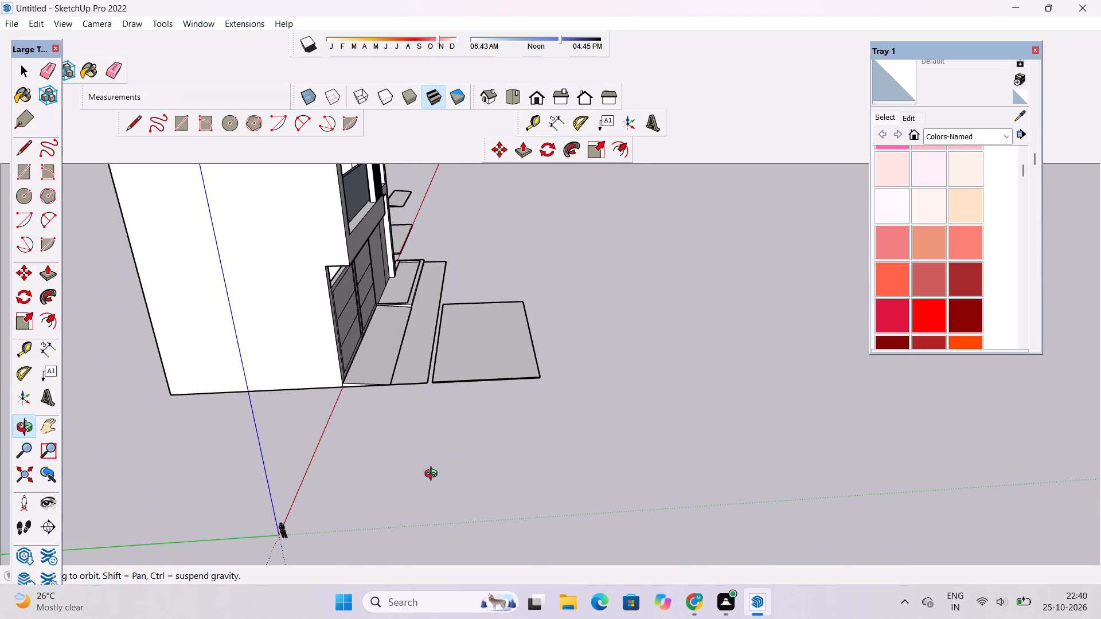
scroll(434, 475, "down", 4)
scroll(434, 475, "up", 2)
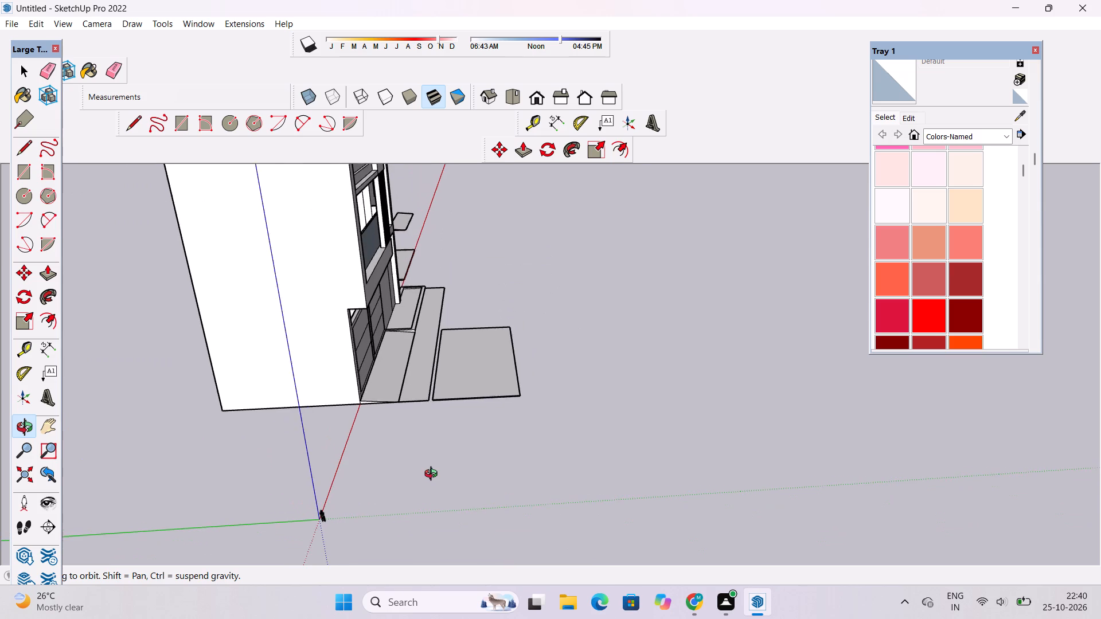
scroll(434, 475, "down", 10)
left_click_drag(434, 503, 443, 452)
scroll(443, 441, "up", 11)
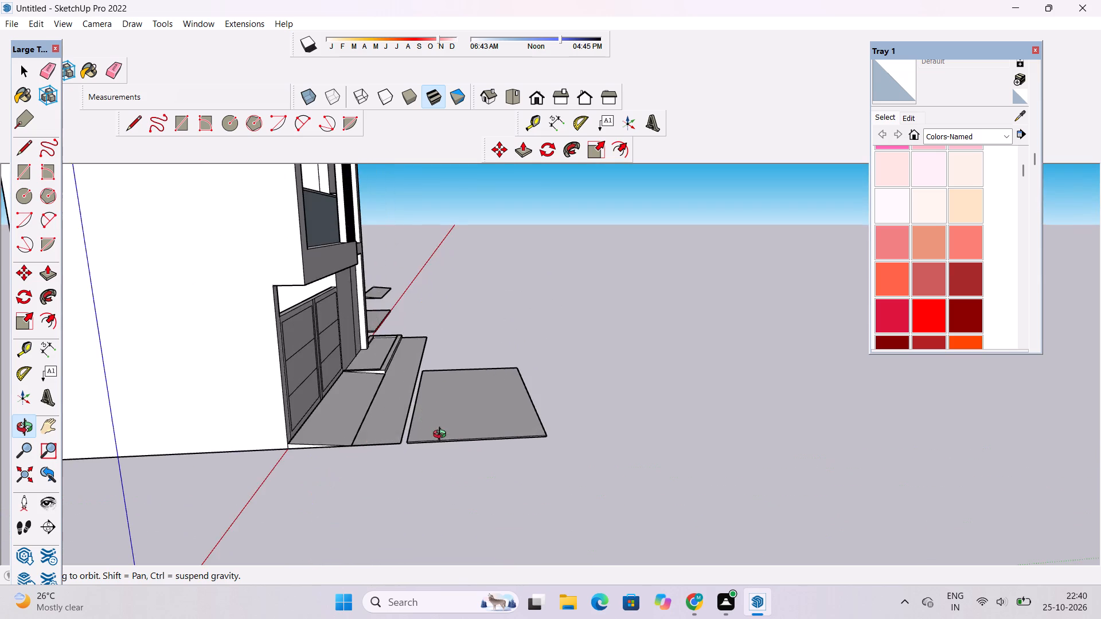
scroll(442, 436, "down", 7)
scroll(410, 383, "up", 6)
scroll(398, 424, "down", 4)
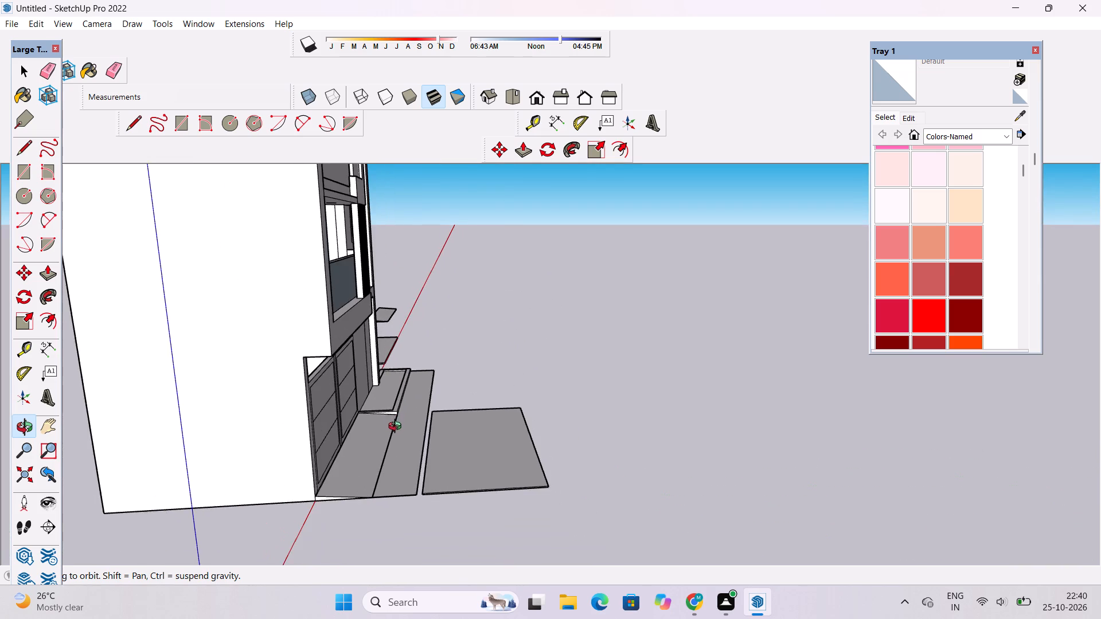
scroll(396, 428, "down", 19)
scroll(395, 429, "up", 11)
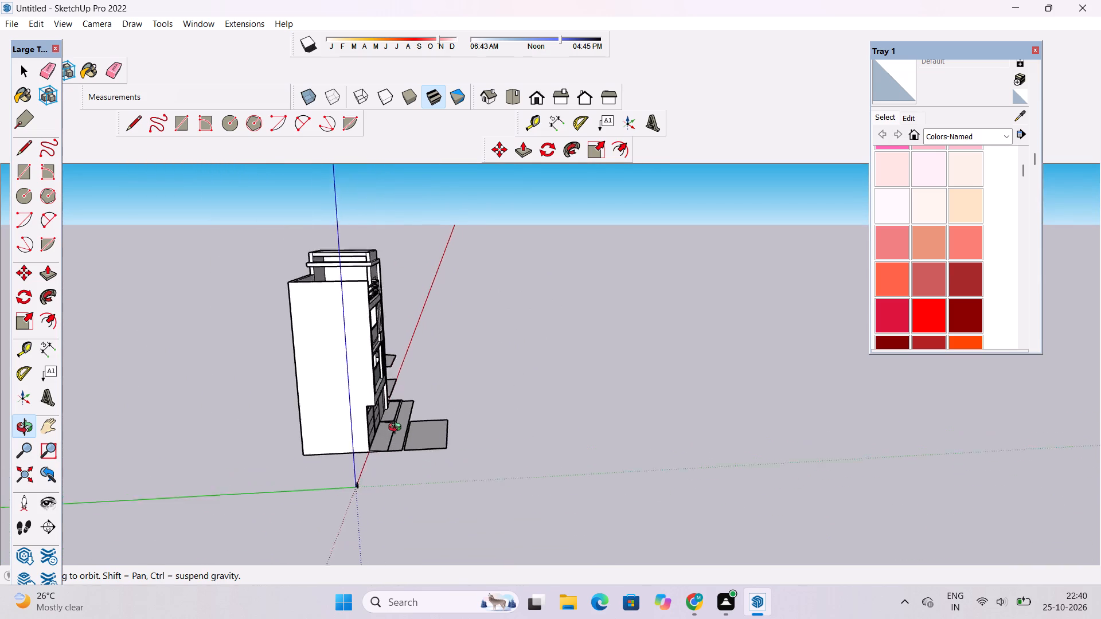
scroll(397, 429, "up", 17)
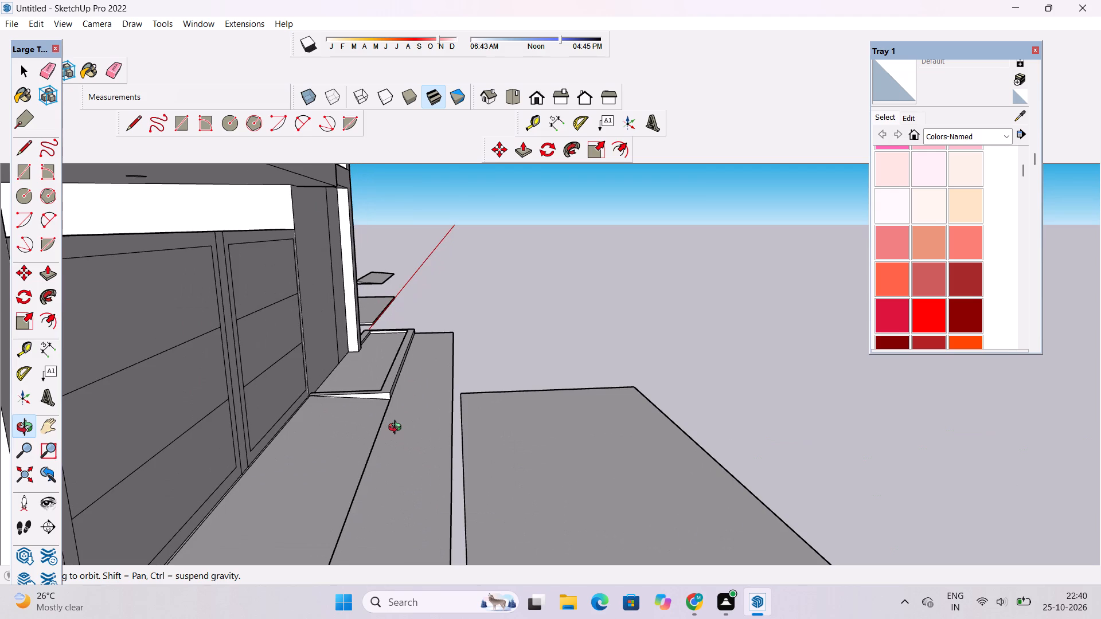
scroll(401, 429, "up", 3)
scroll(401, 428, "down", 4)
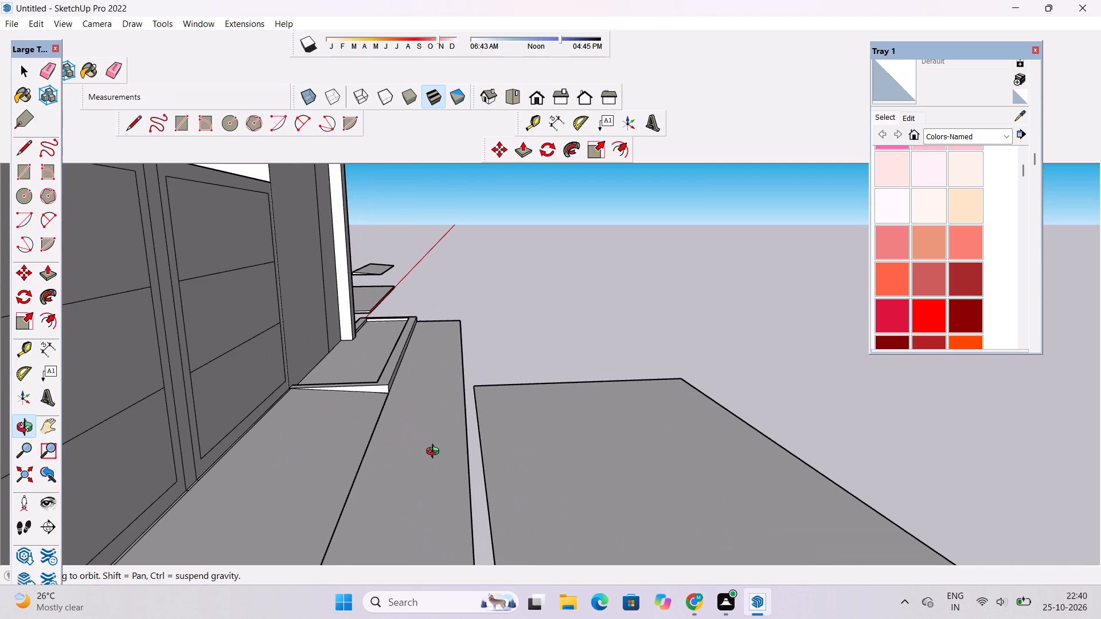
scroll(435, 453, "down", 4)
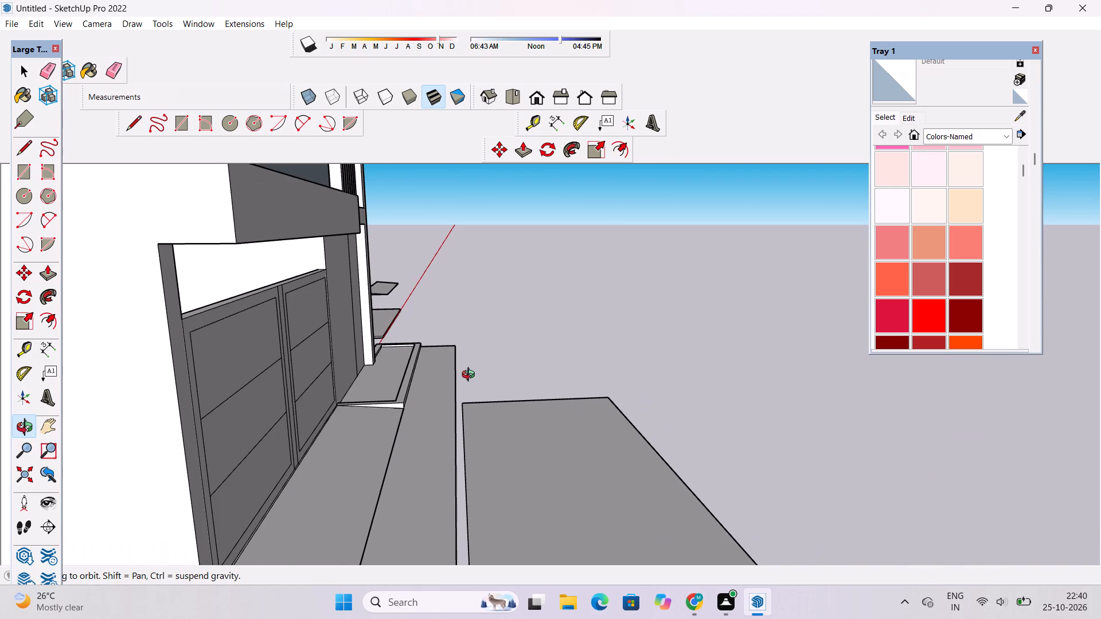
Examine the height difference between the near corners of the copied slab and the ground strip from low angles.
scroll(475, 354, "down", 6)
scroll(475, 354, "up", 1)
scroll(473, 359, "down", 4)
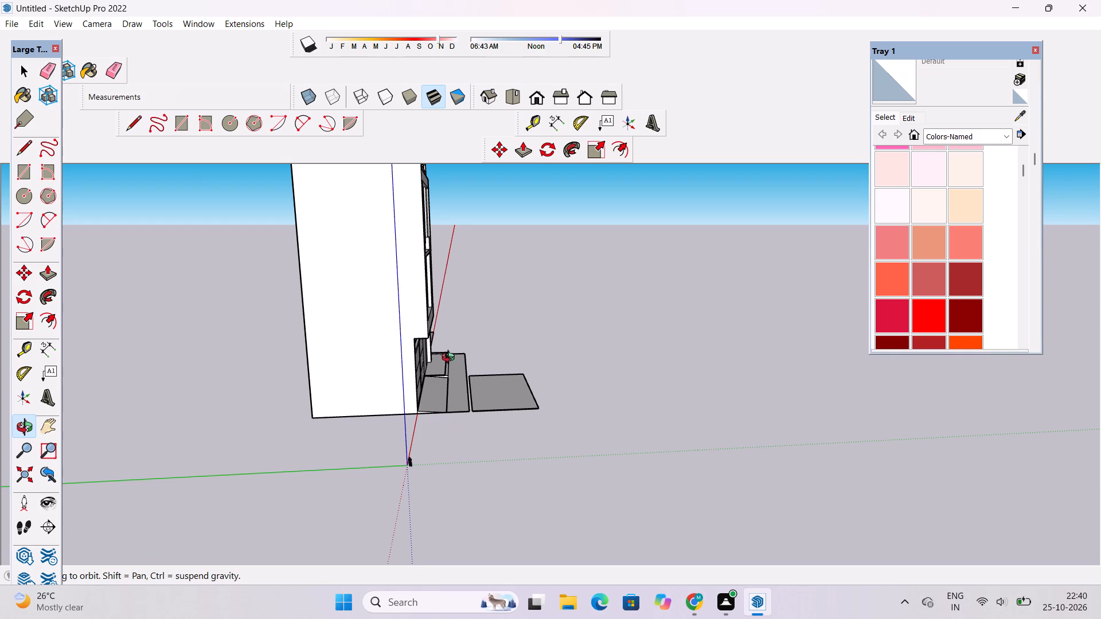
left_click_drag(500, 359, 514, 412, "shift")
scroll(521, 486, "up", 15)
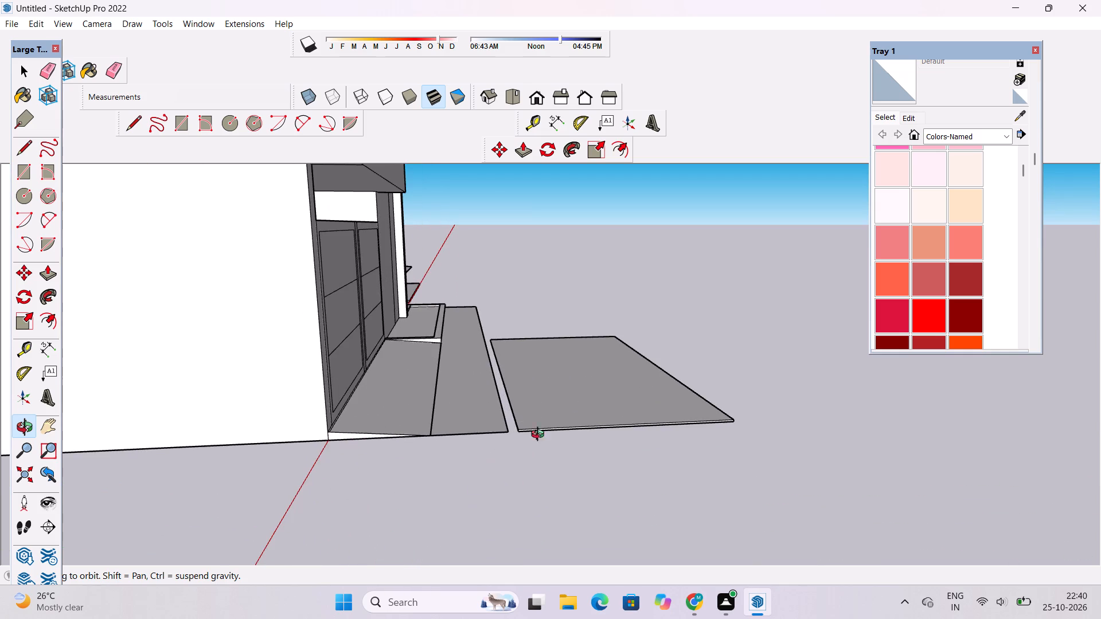
left_click_drag(549, 430, 536, 437)
scroll(511, 432, "up", 15)
left_click_drag(459, 469, 461, 456)
scroll(467, 423, "down", 3)
left_click_drag(421, 435, 542, 436)
scroll(478, 460, "up", 3)
left_click_drag(478, 460, 490, 431, "shift")
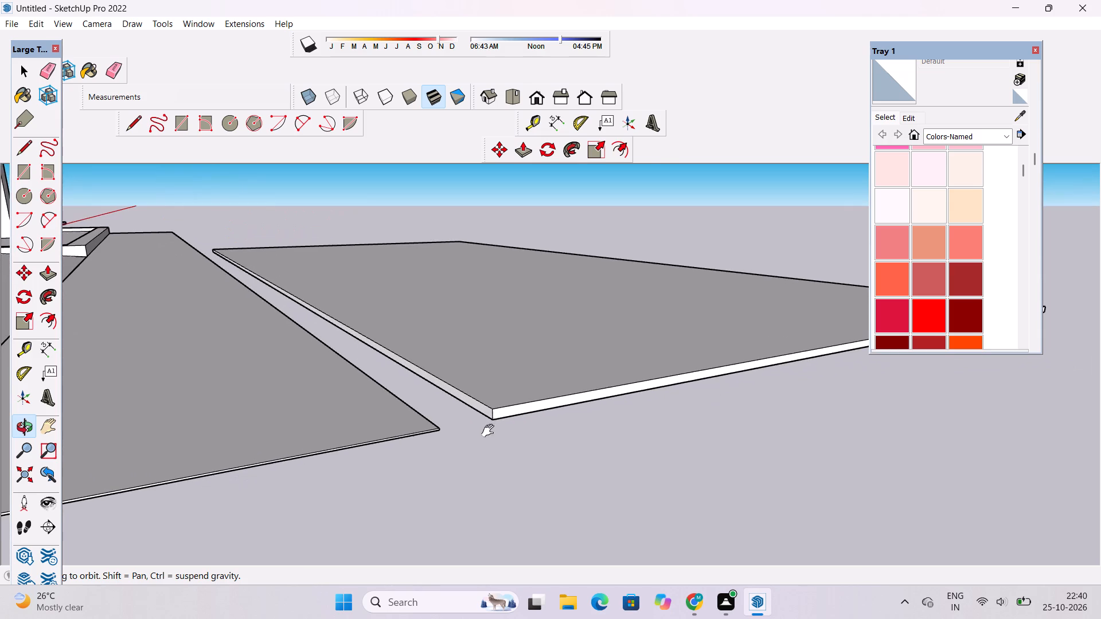
left_click_drag(490, 431, 489, 434, "shift")
scroll(499, 420, "up", 4)
left_click_drag(499, 420, 512, 408, "shift")
scroll(512, 408, "down", 5, "shift")
left_click_drag(488, 403, 487, 426, "shift")
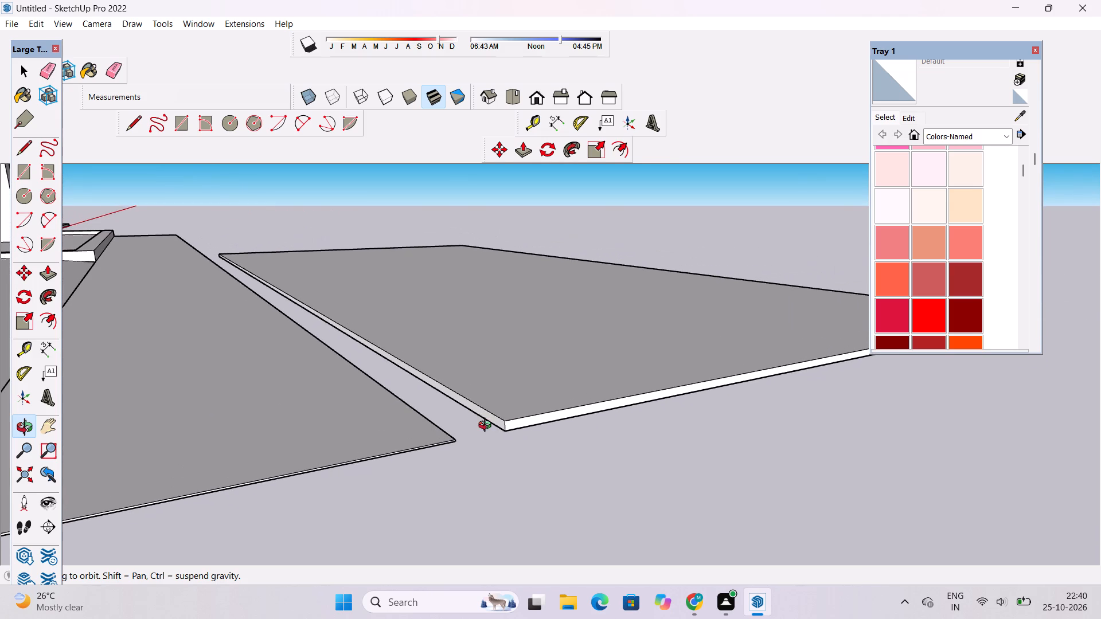
Push/Pull the copied slab's top face down 5", using the ground strip's near corner as the height reference.
scroll(487, 426, "up", 4)
key("space")
scroll(504, 394, "up", 4)
left_click(504, 390)
scroll(504, 390, "down", 2)
key("p")
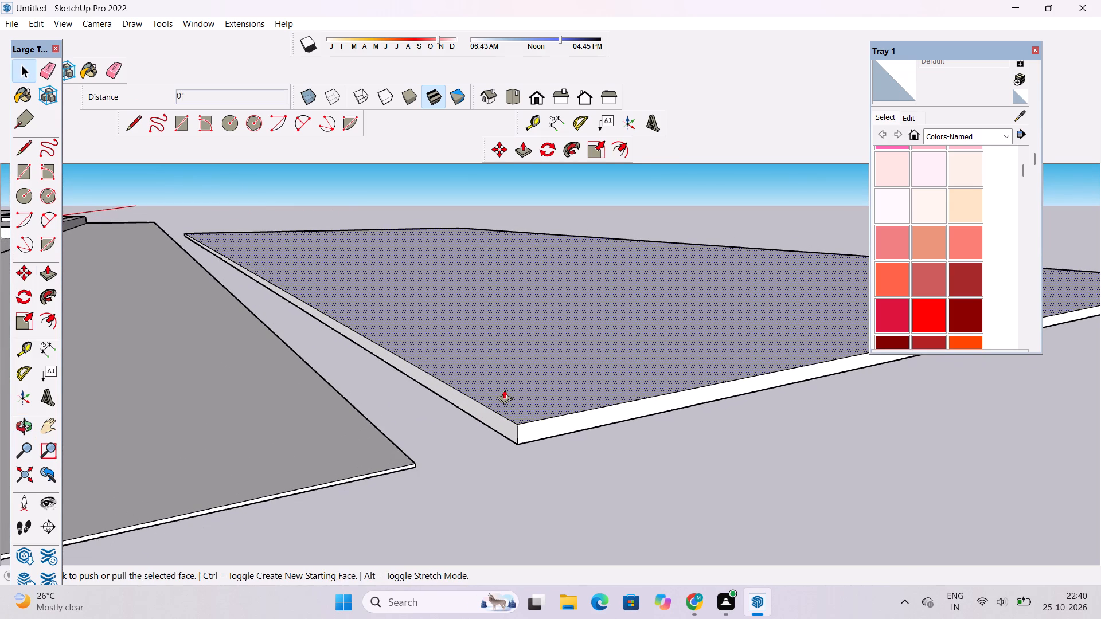
left_click(504, 390)
scroll(439, 454, "up", 8)
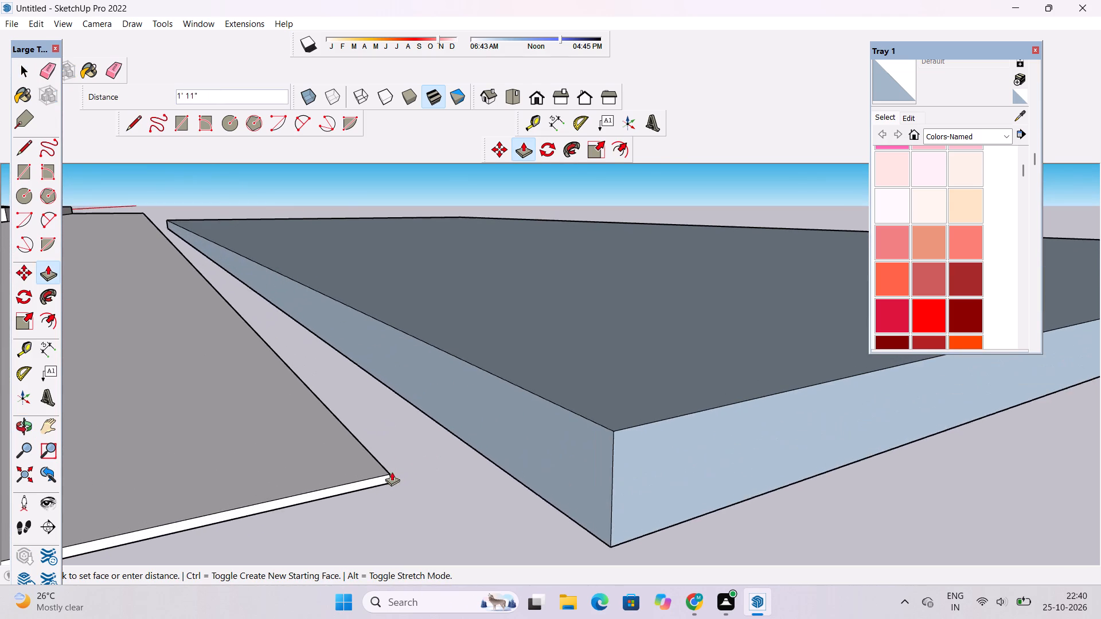
left_click(391, 472)
scroll(390, 472, "down", 12)
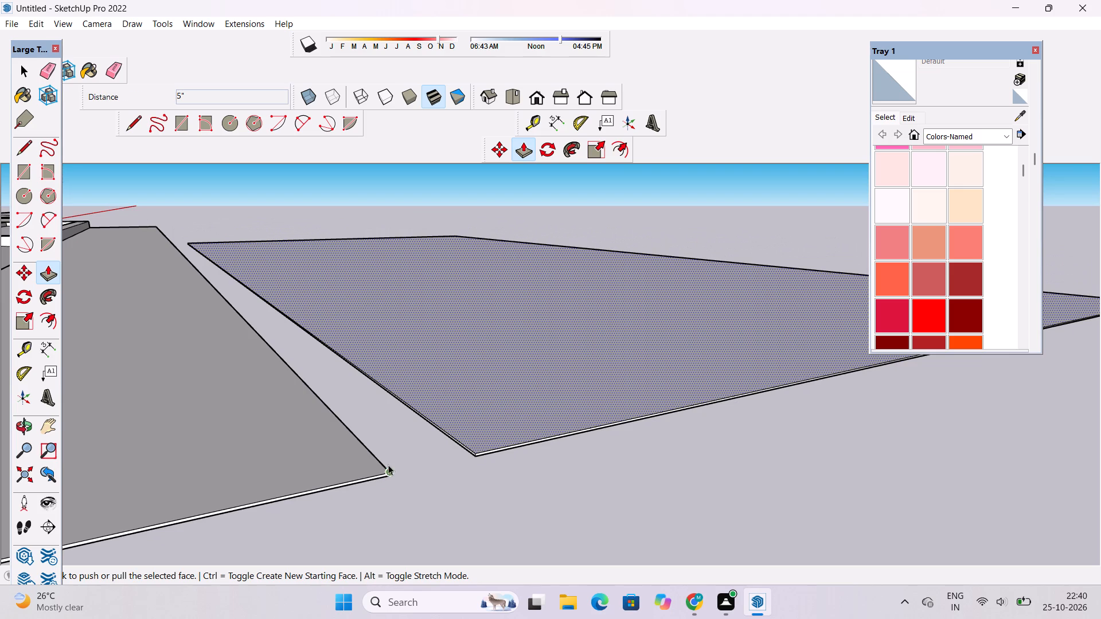
key("space")
Examine the slab's thickness and its gap to the ground strip from the front, the side and close to the near corners.
key("o")
scroll(407, 452, "down", 8)
left_click_drag(588, 467, 405, 528)
scroll(364, 537, "down", 7)
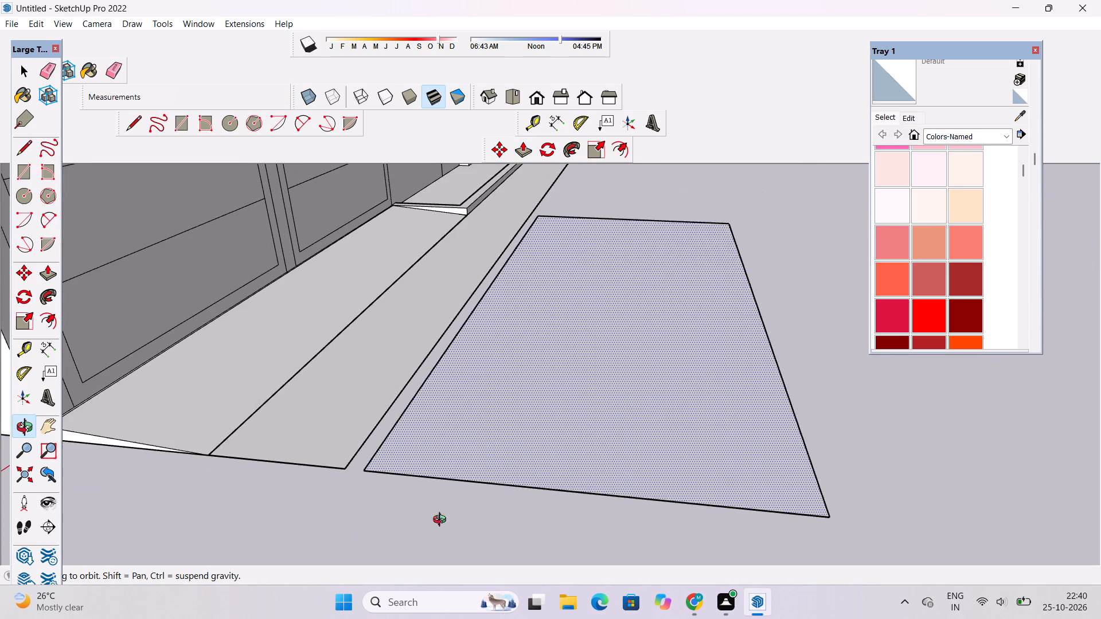
left_click_drag(450, 515, 384, 535)
left_click_drag(480, 526, 420, 521)
scroll(440, 473, "down", 6)
left_click_drag(470, 469, 461, 515)
left_click_drag(485, 504, 392, 469)
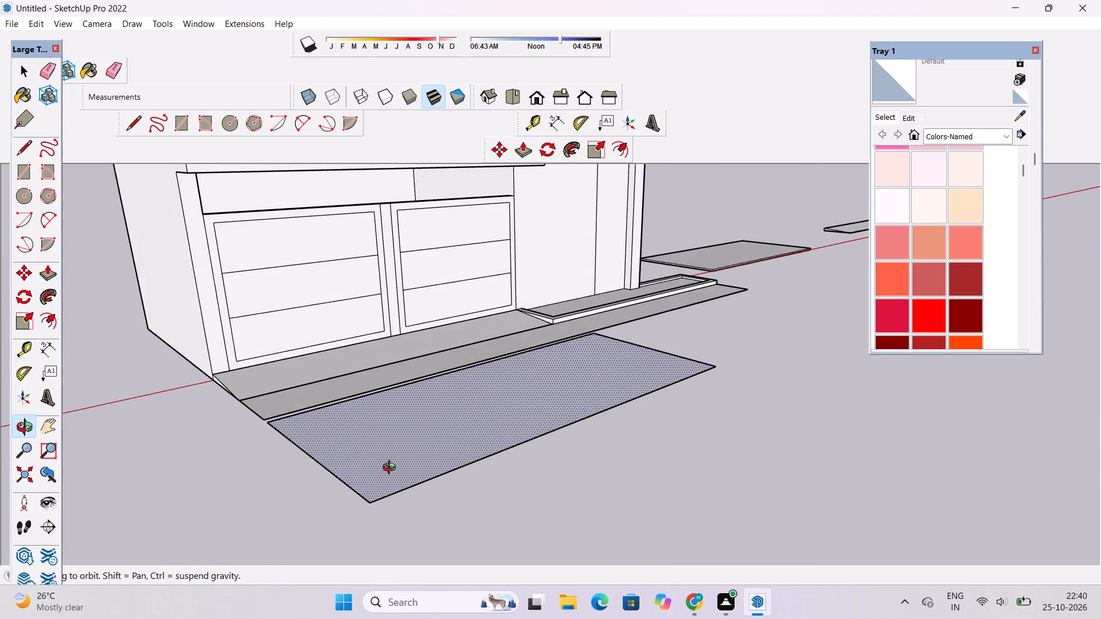
scroll(409, 491, "up", 8)
scroll(411, 492, "up", 15, "shift")
left_click_drag(409, 473, 440, 488, "shift")
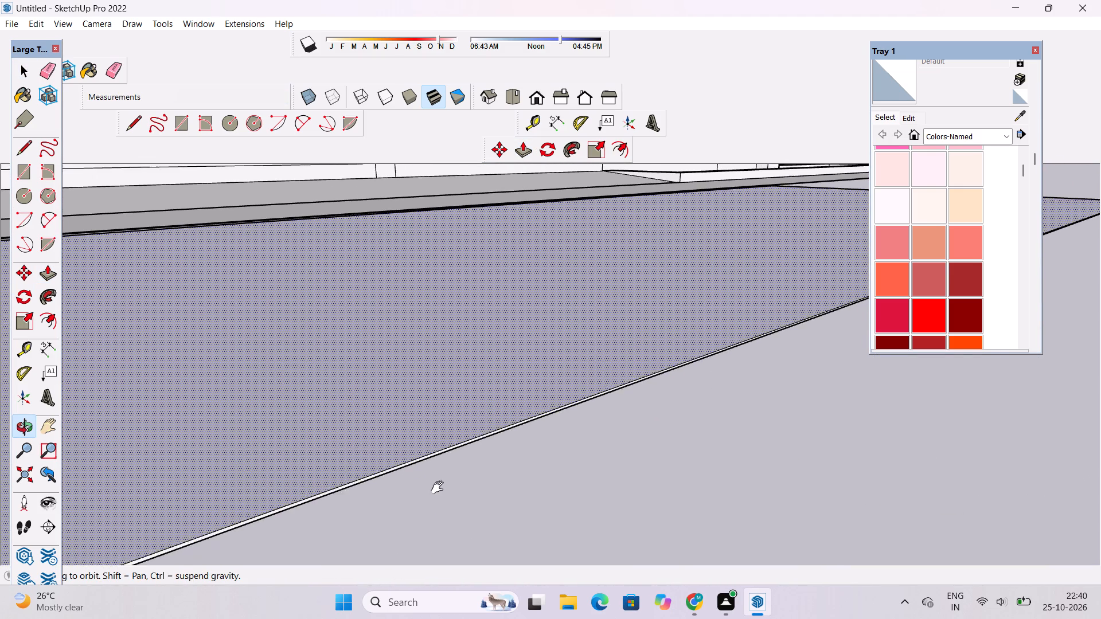
left_click_drag(440, 488, 443, 488, "shift")
scroll(458, 480, "down", 18, "shift")
left_click_drag(225, 433, 552, 459, "shift")
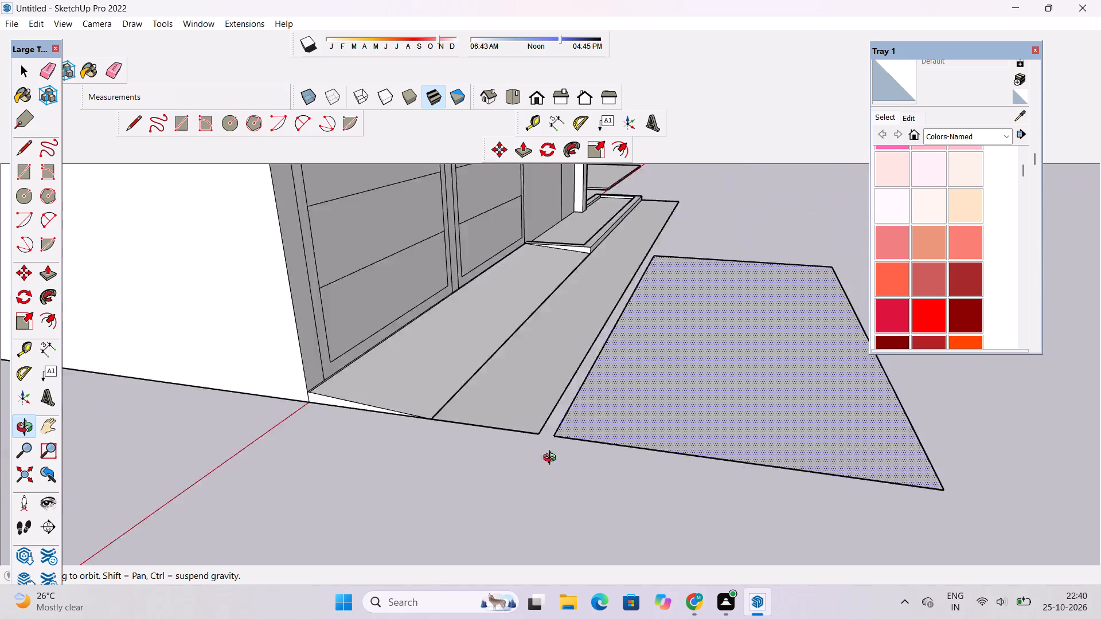
left_click_drag(552, 459, 589, 461, "shift")
scroll(650, 450, "up", 10)
left_click_drag(645, 433, 541, 383, "shift")
scroll(546, 378, "up", 6)
left_click_drag(549, 383, 557, 387, "shift")
left_click_drag(559, 387, 630, 408)
scroll(538, 381, "down", 6)
left_click_drag(545, 391, 540, 382, "shift")
left_click(540, 381)
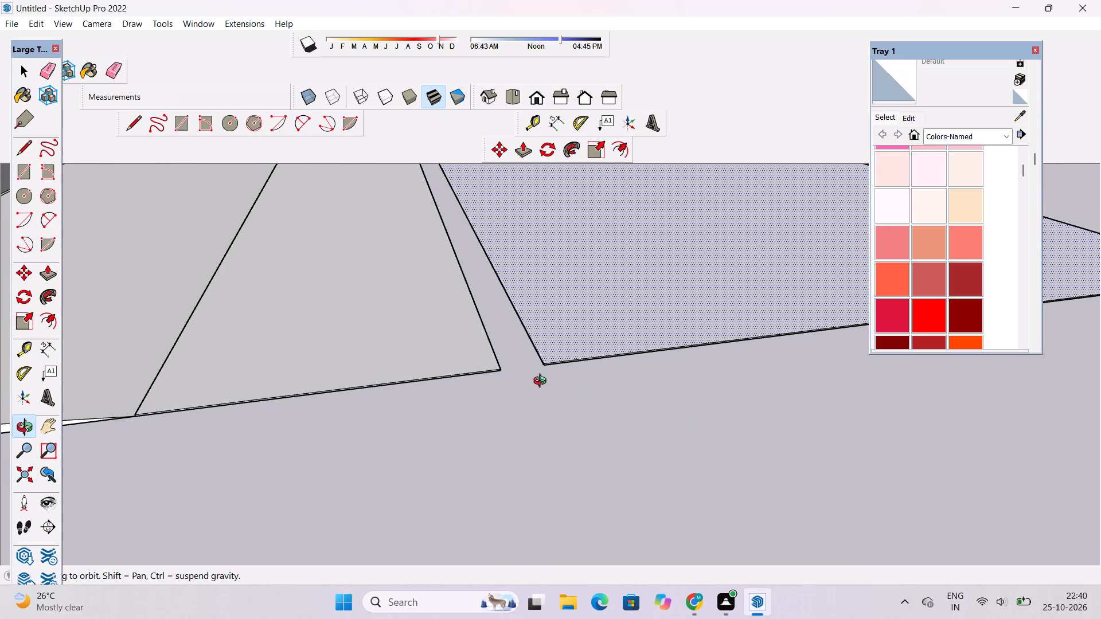
Draw a line extending the slab's inner edge along the red axis, plus one about 125' 5" parallel to the green axis beside the house.
key("l")
scroll(546, 381, "up", 10)
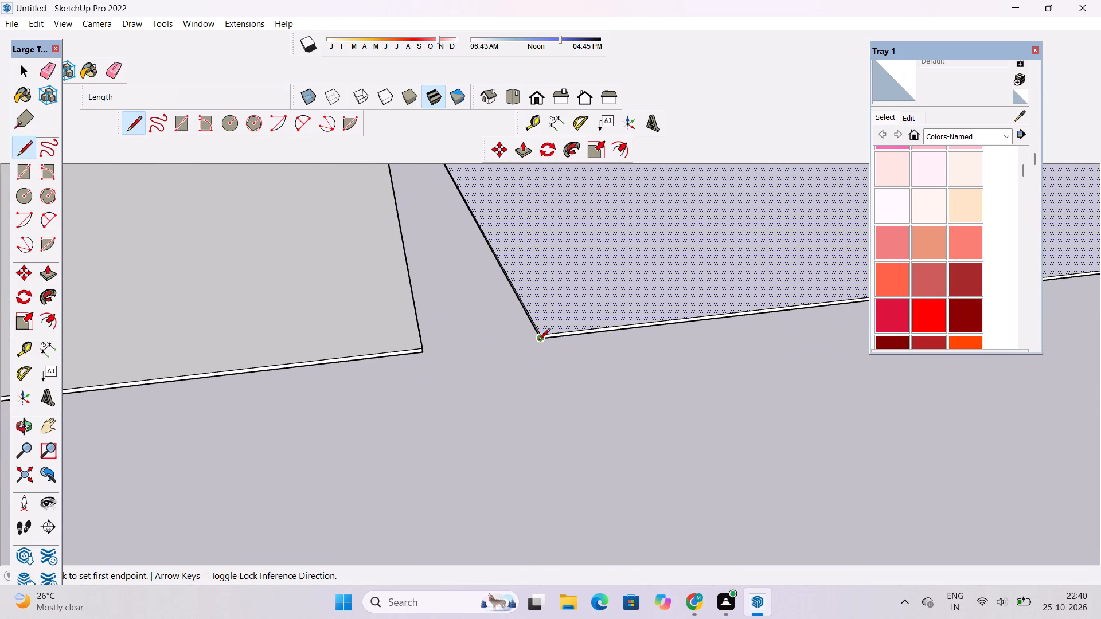
left_click(538, 341)
scroll(538, 341, "down", 16)
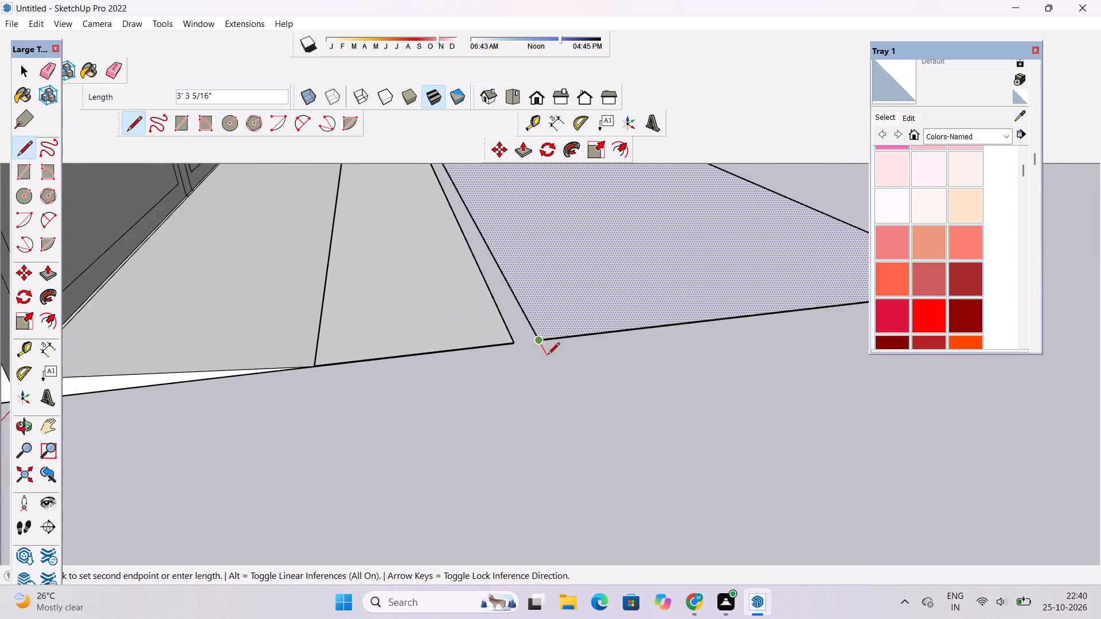
scroll(548, 355, "down", 4)
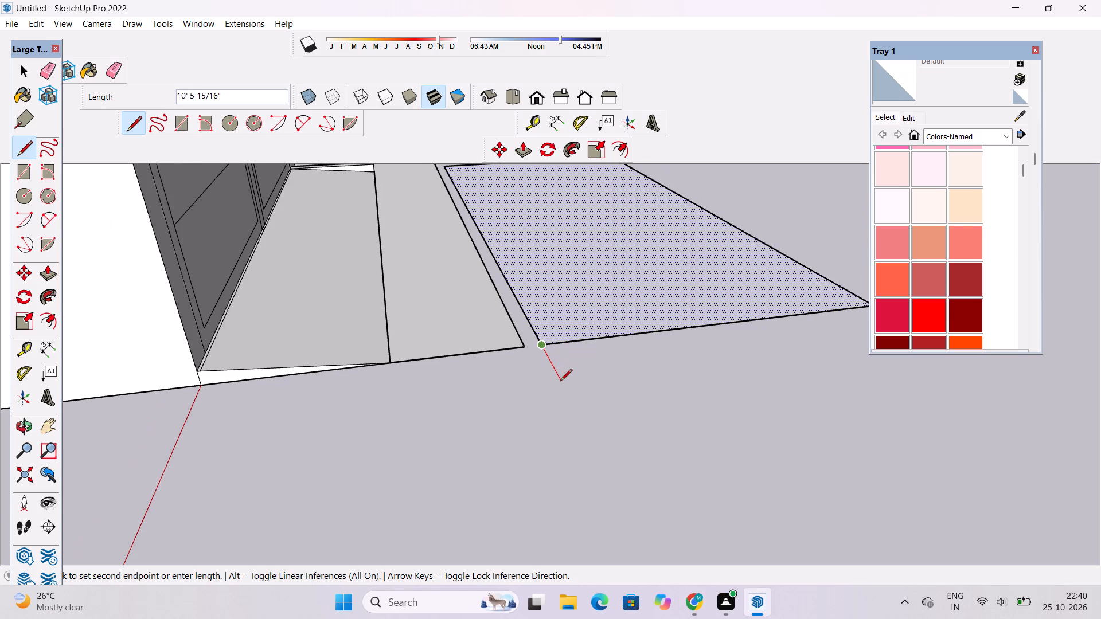
scroll(568, 409, "down", 7)
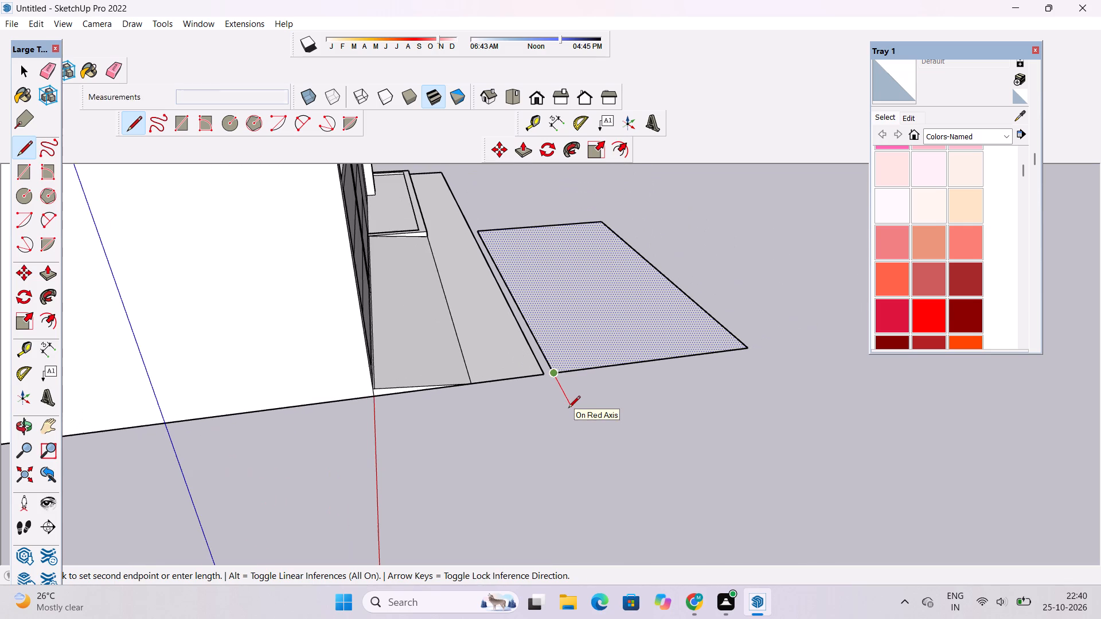
left_click(571, 412)
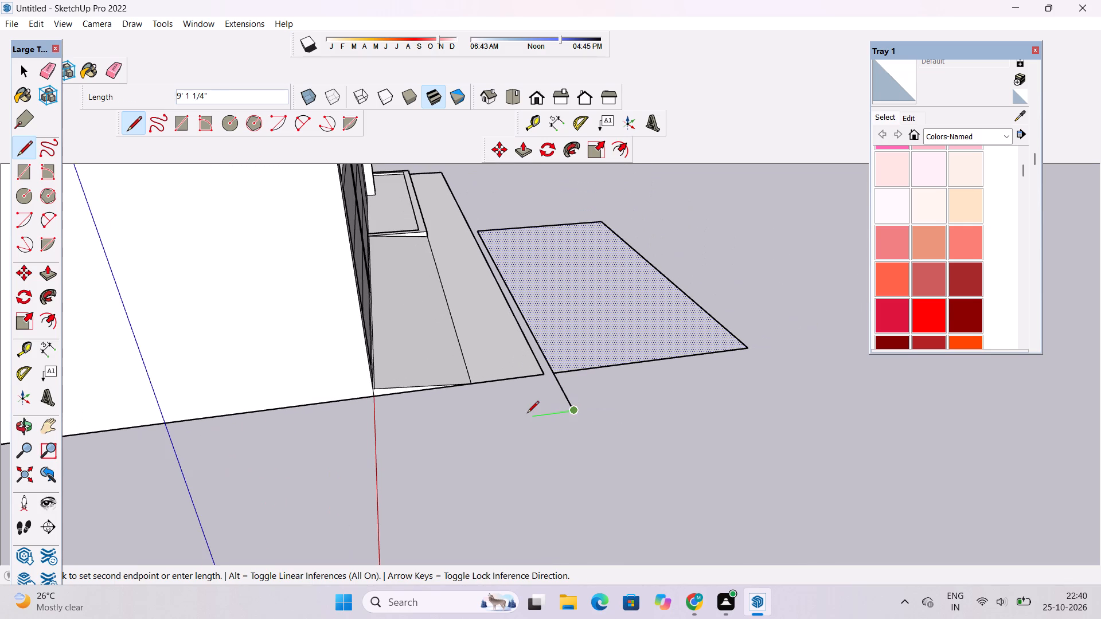
scroll(527, 414, "down", 1)
scroll(361, 432, "down", 7)
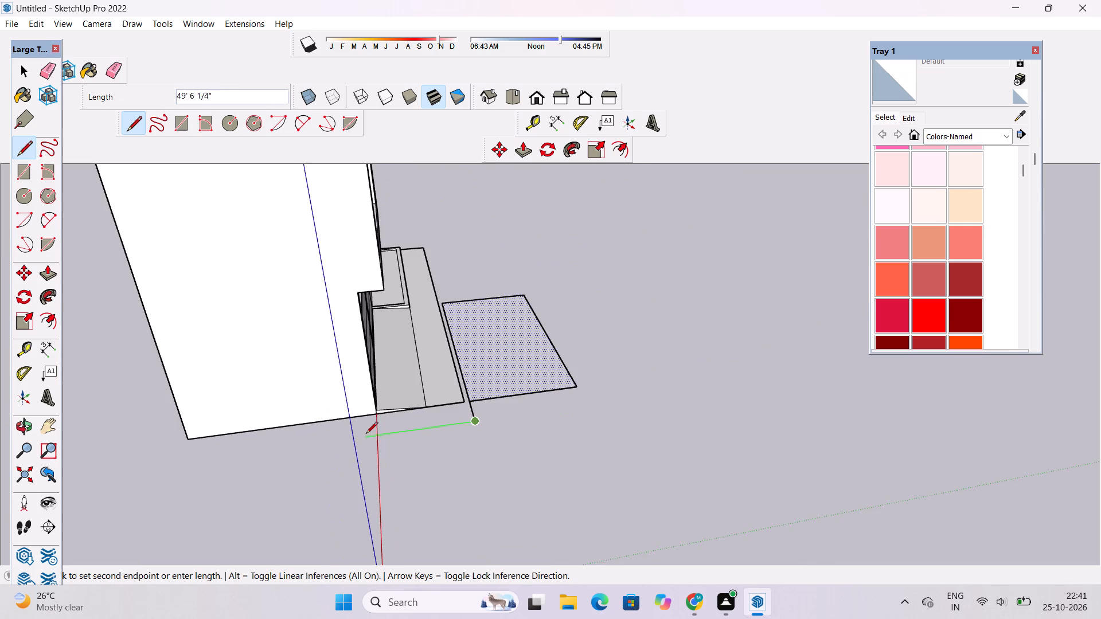
scroll(366, 434, "down", 3)
left_click(227, 455)
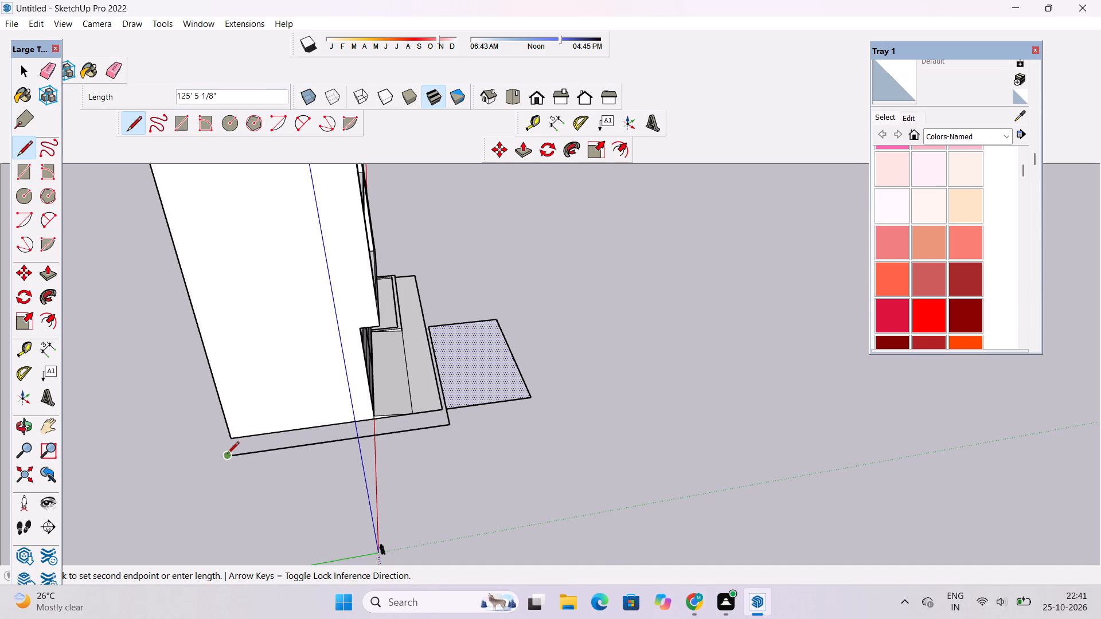
key("space")
Draw the outer boundary from the slab's outer corner and close it with an edge about 58' 5" long to form an L-shaped face.
scroll(233, 439, "up", 5)
scroll(111, 436, "down", 6)
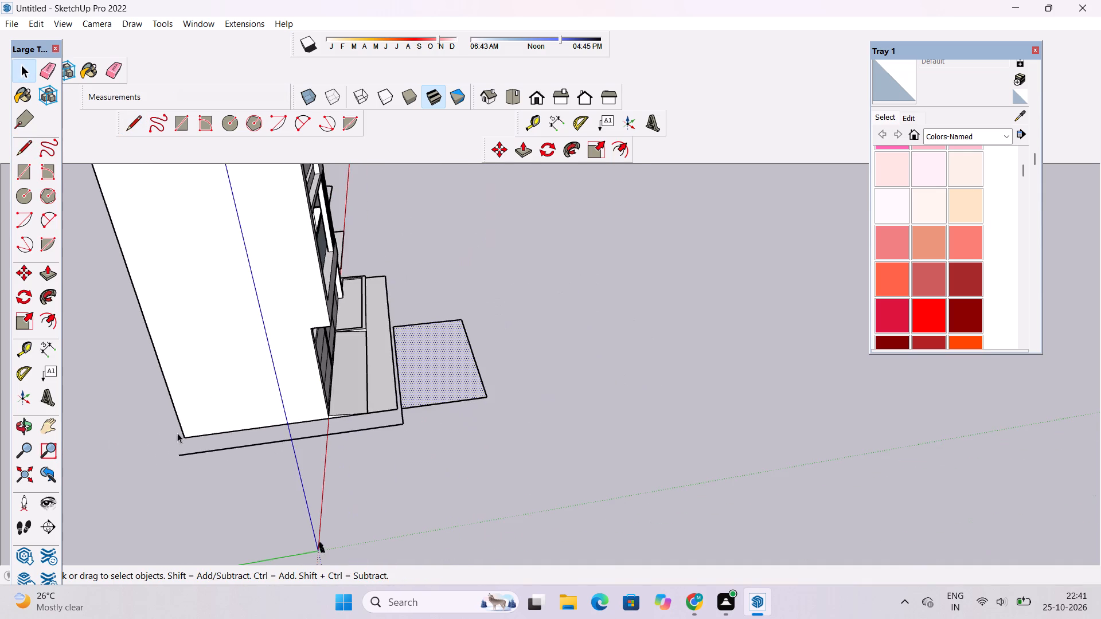
scroll(423, 428, "up", 5)
scroll(525, 402, "down", 3)
key("l")
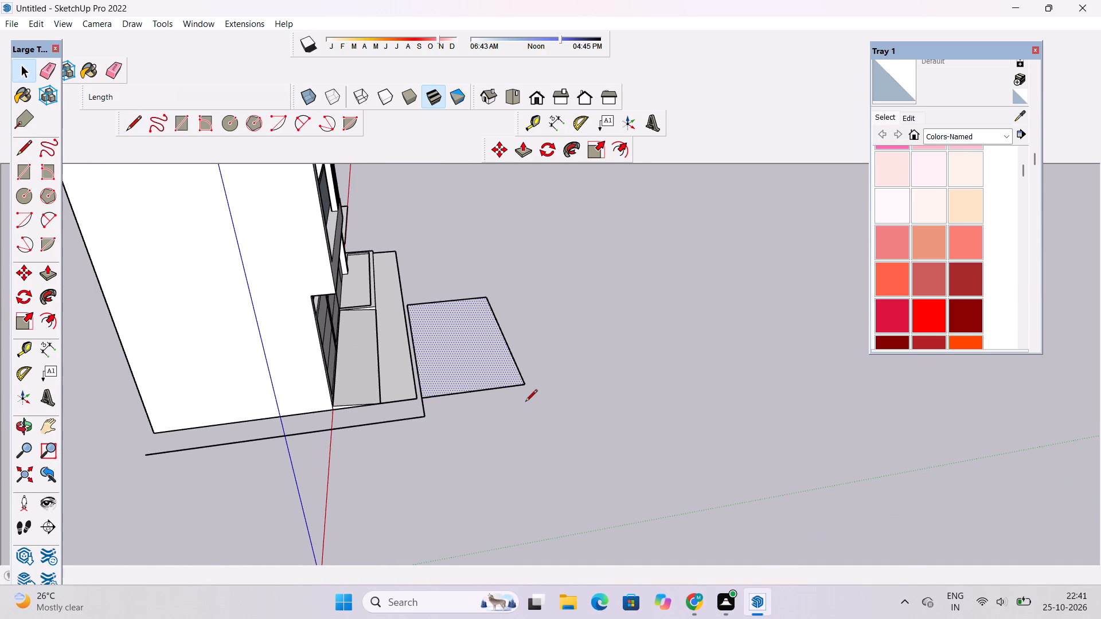
scroll(529, 398, "down", 4)
scroll(530, 393, "up", 5)
left_click(526, 387)
scroll(526, 387, "down", 5)
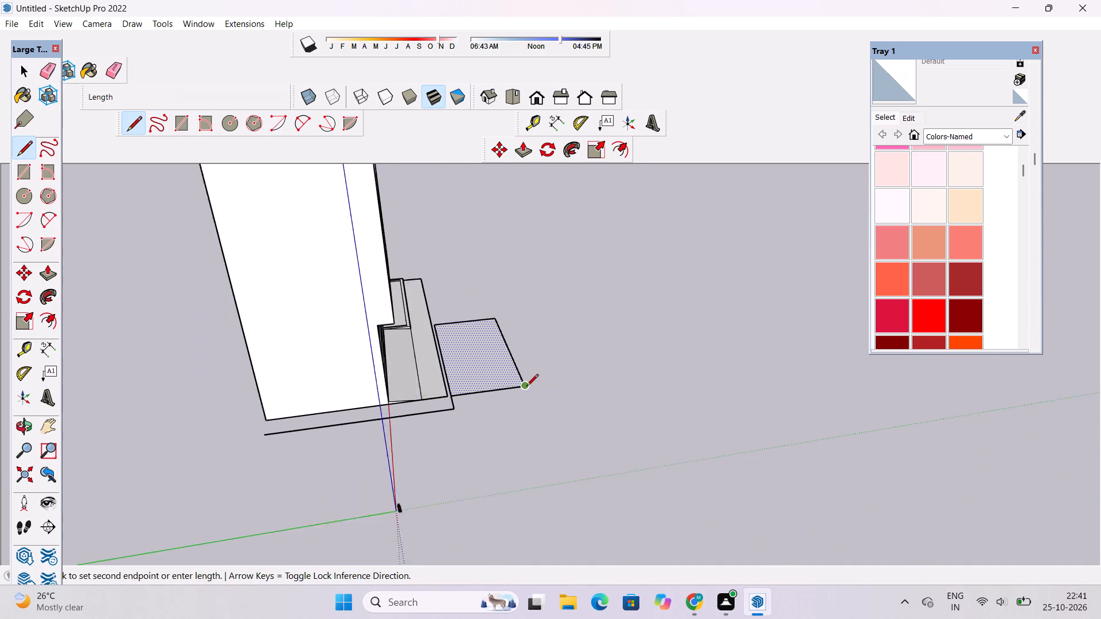
scroll(526, 387, "down", 1)
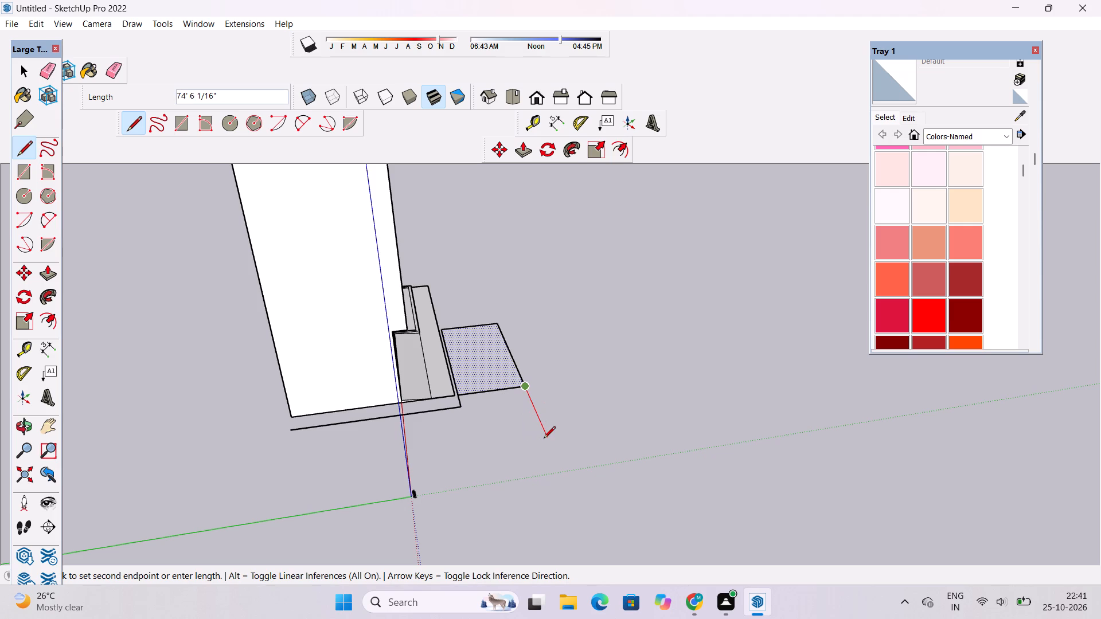
scroll(546, 440, "up", 3)
left_click(546, 440)
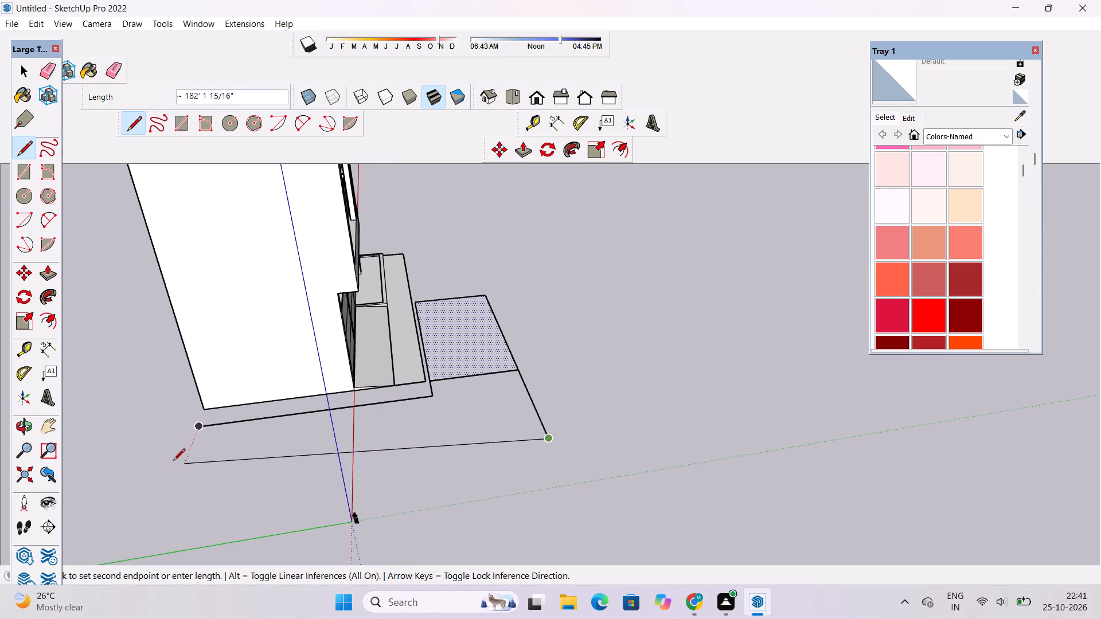
left_click(167, 494)
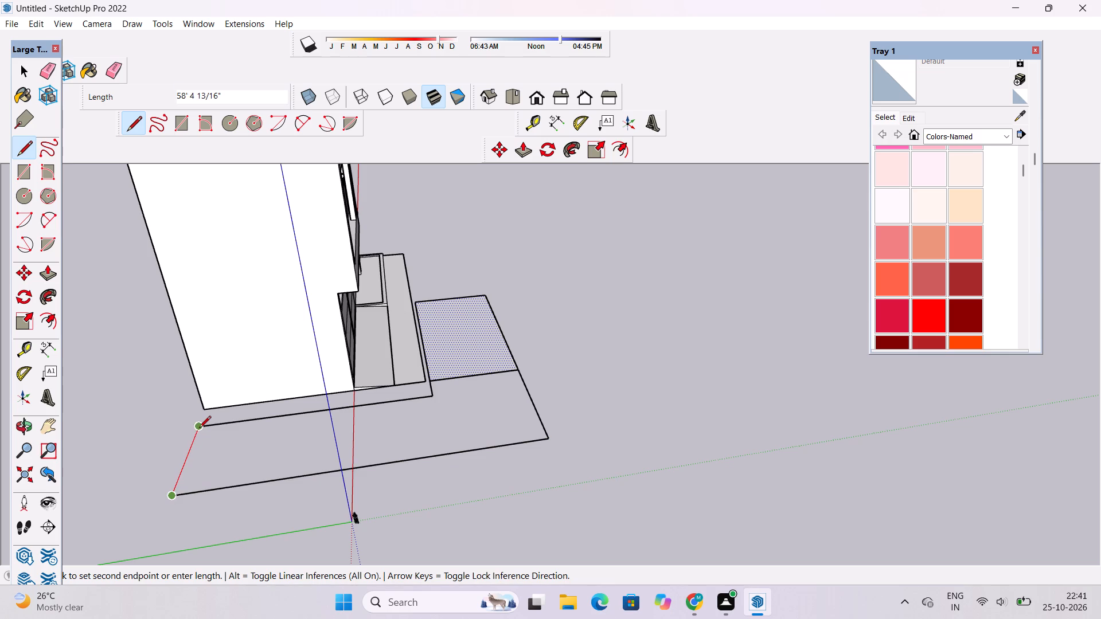
left_click(200, 428)
key("space")
Round the inner corner of the L-shaped face with a tangent two-point arc, trimming off the sharp corner.
scroll(422, 389, "up", 5)
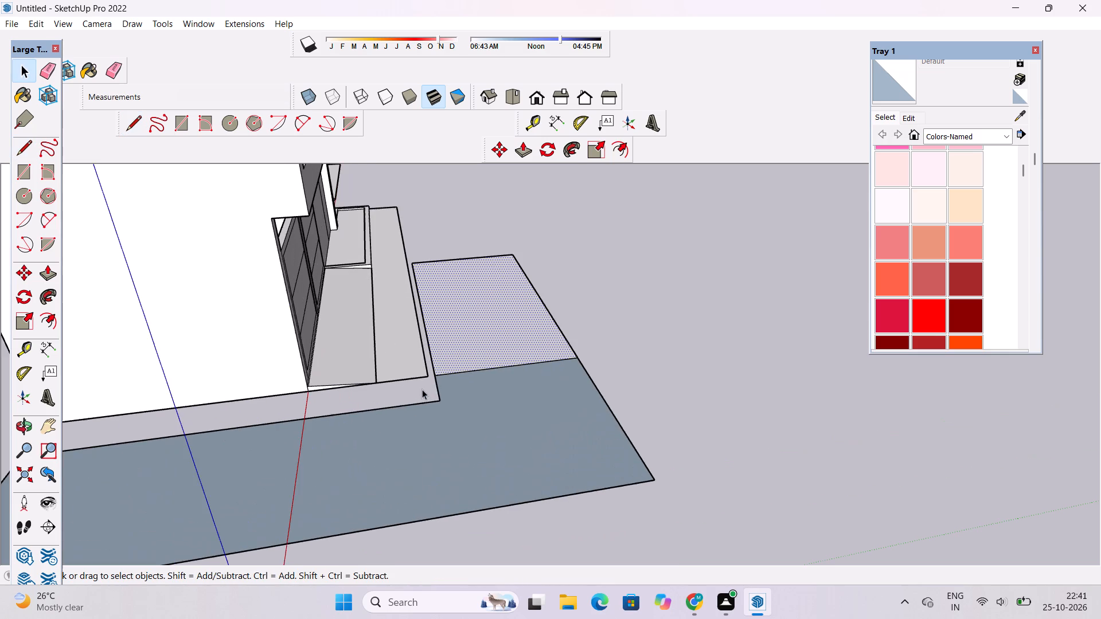
left_click(40, 226)
scroll(451, 391, "up", 9)
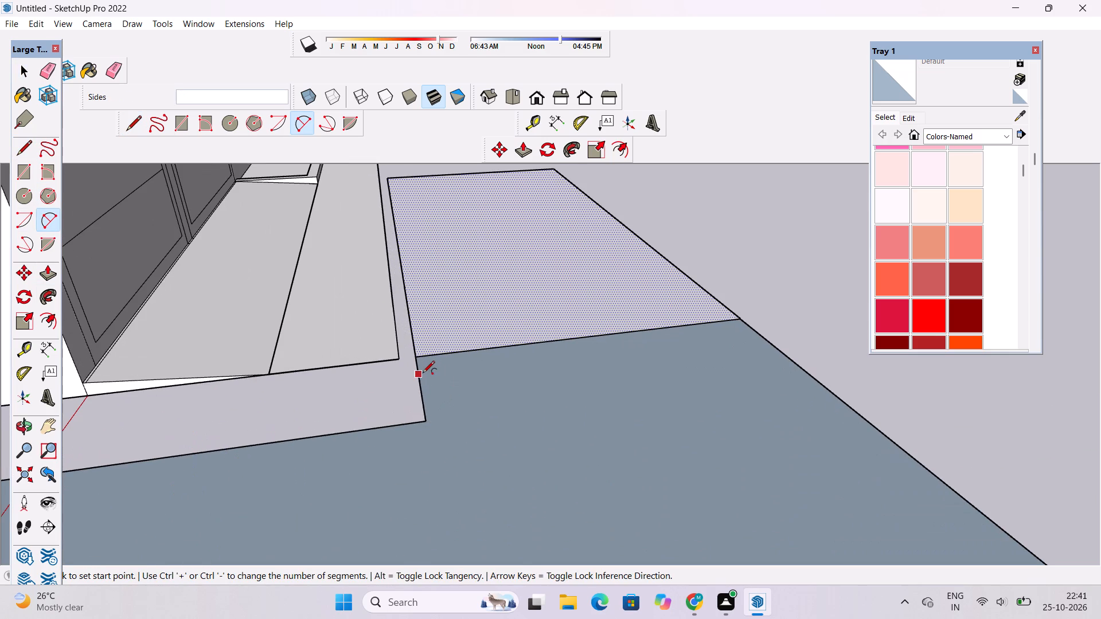
left_click(420, 374)
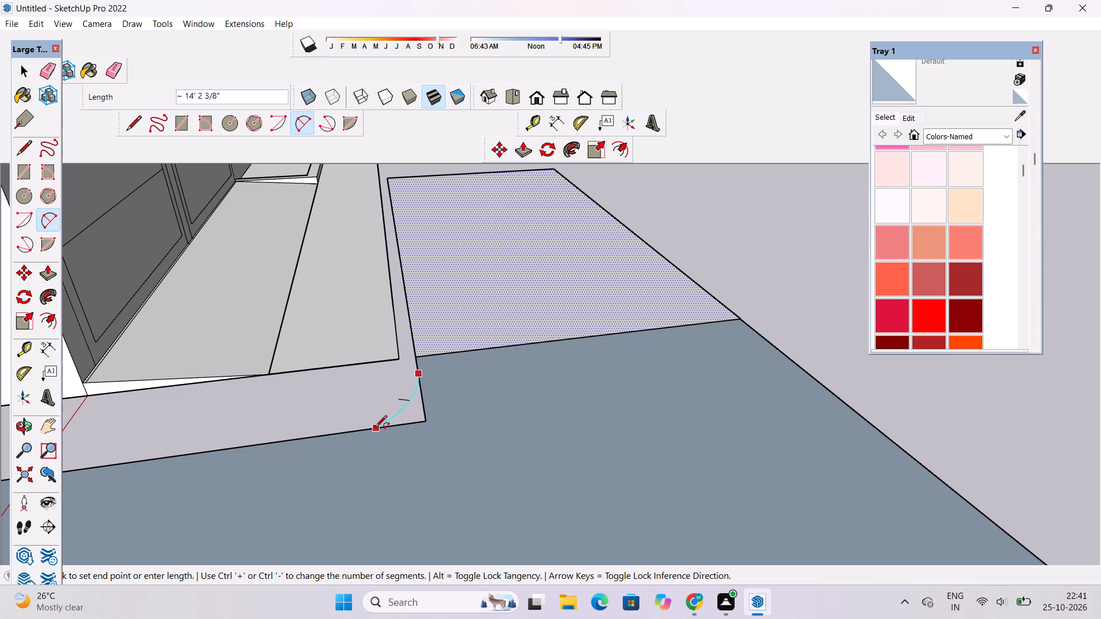
double_click(315, 432)
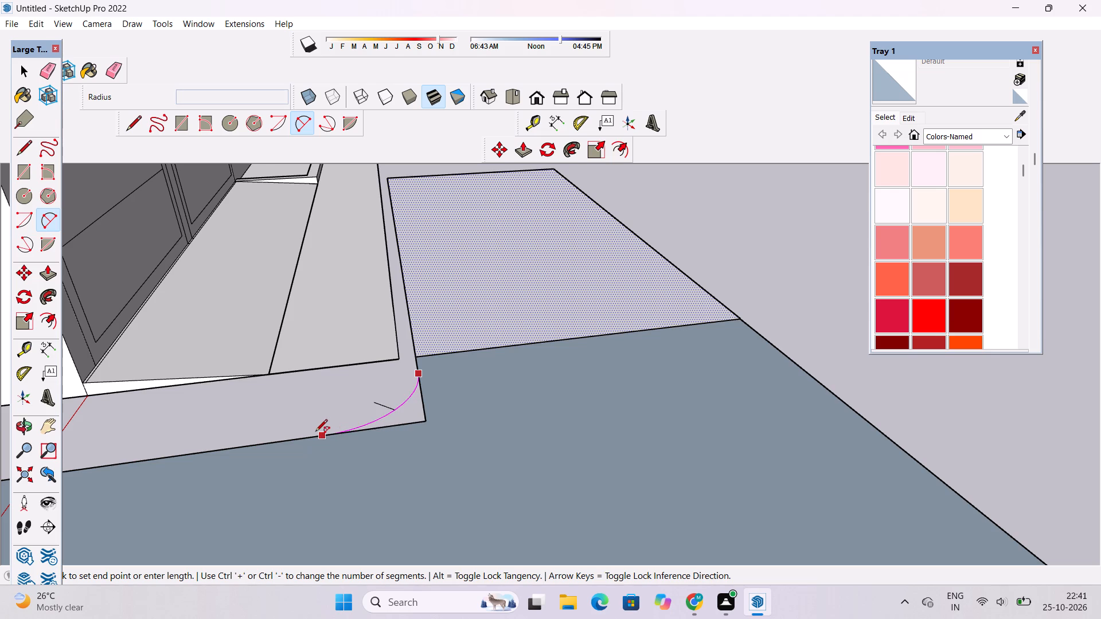
key("space")
Examine the L-shaped ground face, its rounded inner corner and its sharp outer corner from raised angles around the house.
scroll(388, 431, "down", 19)
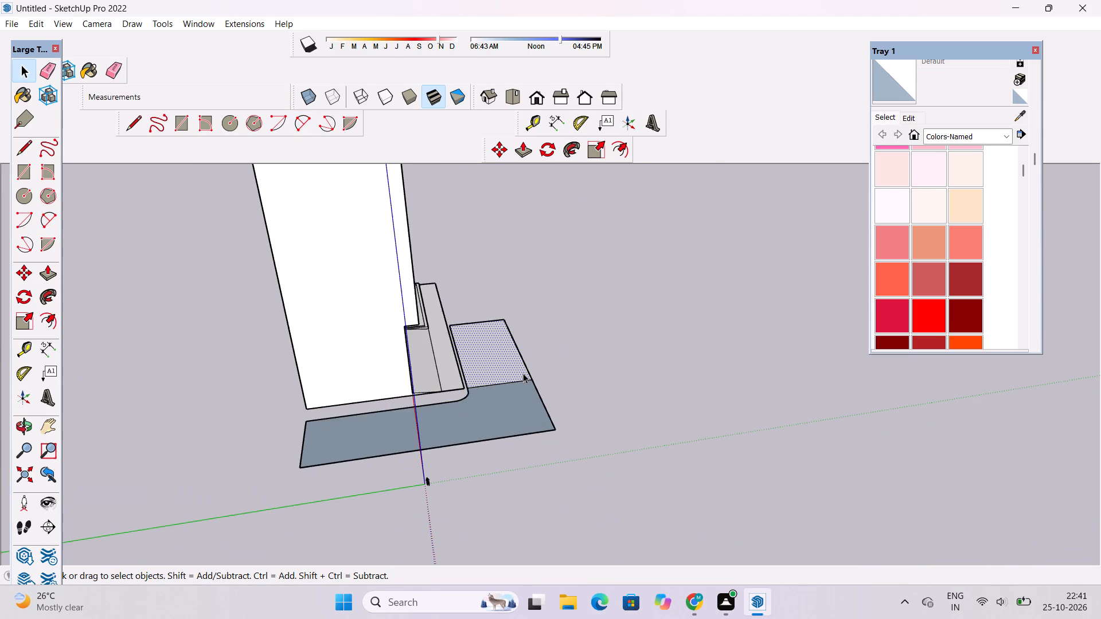
key("o")
left_click_drag(611, 397, 366, 503)
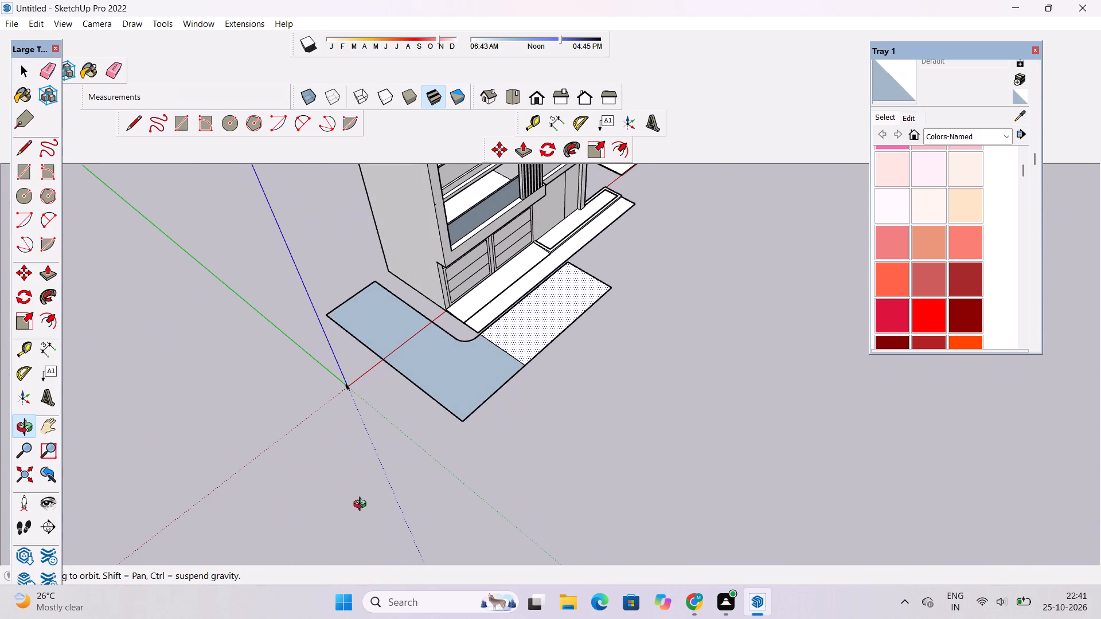
left_click_drag(437, 394, 444, 408, "shift")
left_click_drag(487, 437, 354, 448)
scroll(442, 394, "up", 4)
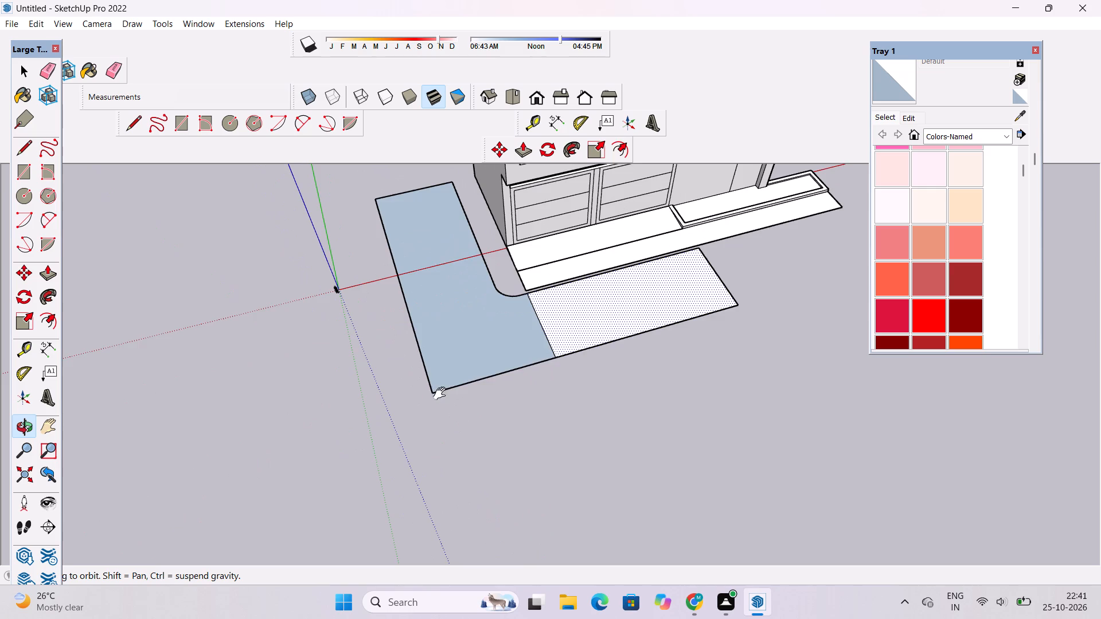
left_click_drag(442, 394, 442, 402, "shift")
left_click_drag(442, 402, 355, 403)
scroll(430, 366, "up", 3)
left_click(431, 366, "shift")
left_click_drag(428, 376, 411, 375)
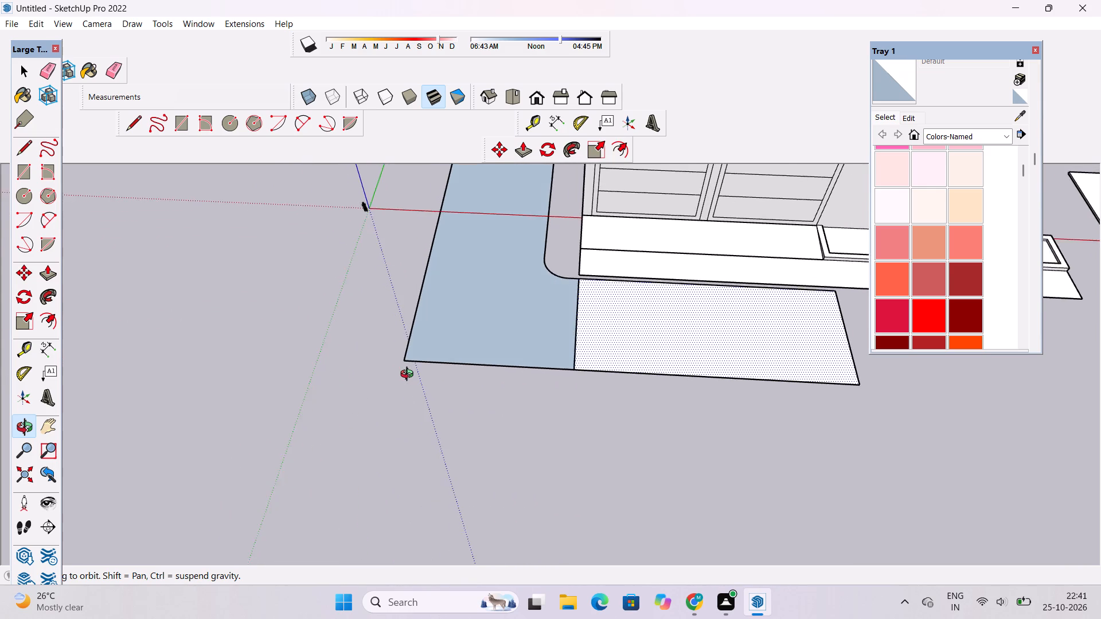
scroll(409, 375, "down", 5)
left_click_drag(409, 375, 413, 384, "shift")
left_click_drag(419, 386, 449, 392)
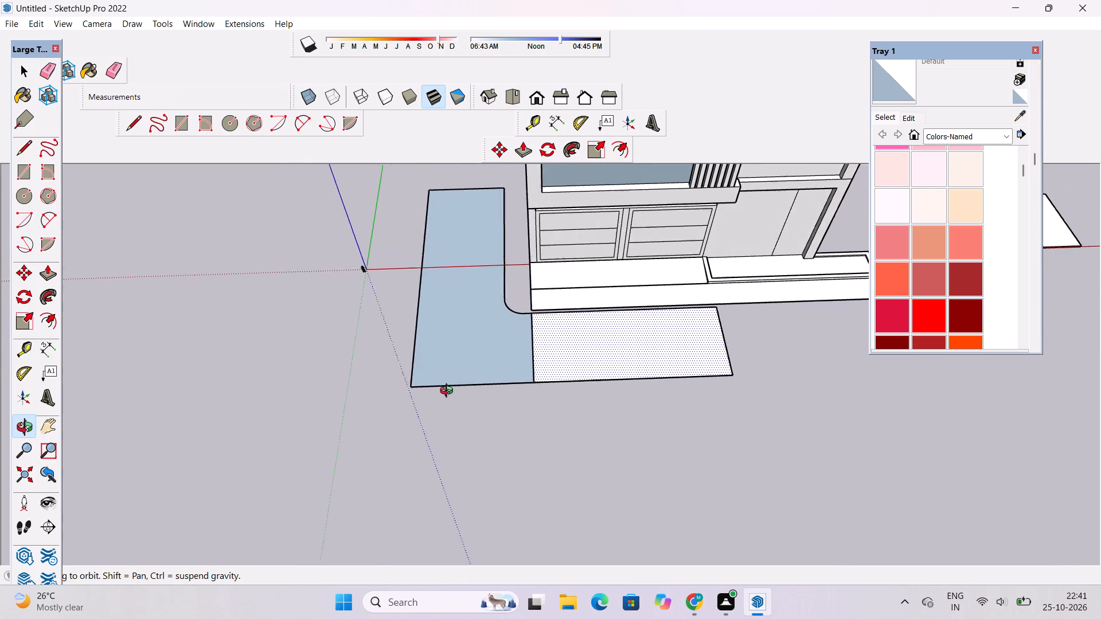
left_click_drag(449, 392, 452, 390)
left_click(440, 371, "shift")
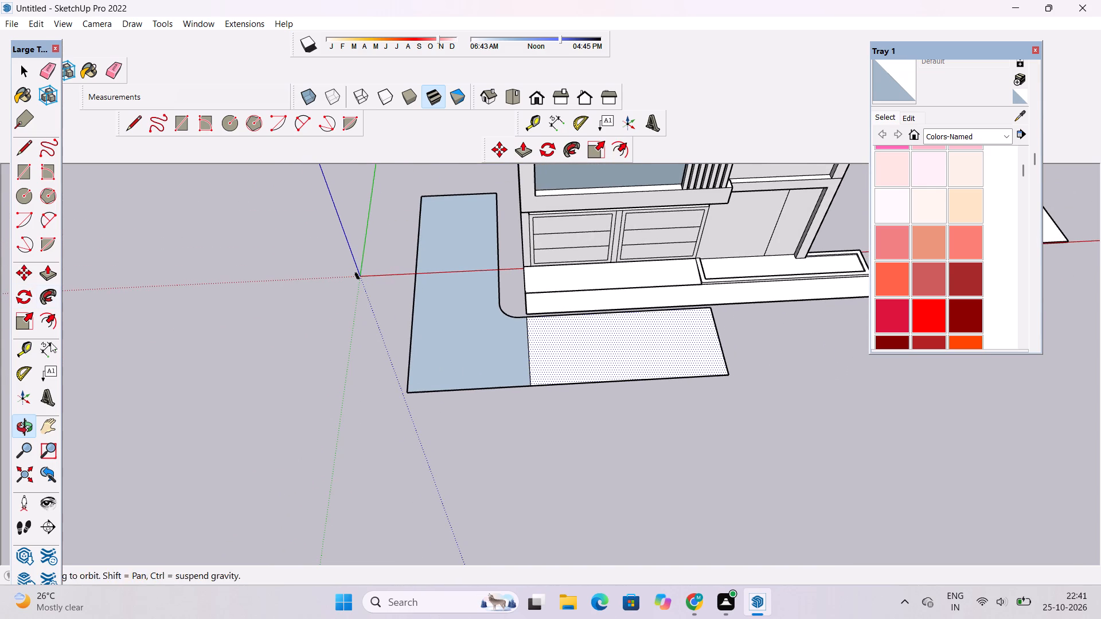
Round the outer corner of the L-shaped face with a tangent two-point arc, trimming off the sharp corner.
left_click(47, 220)
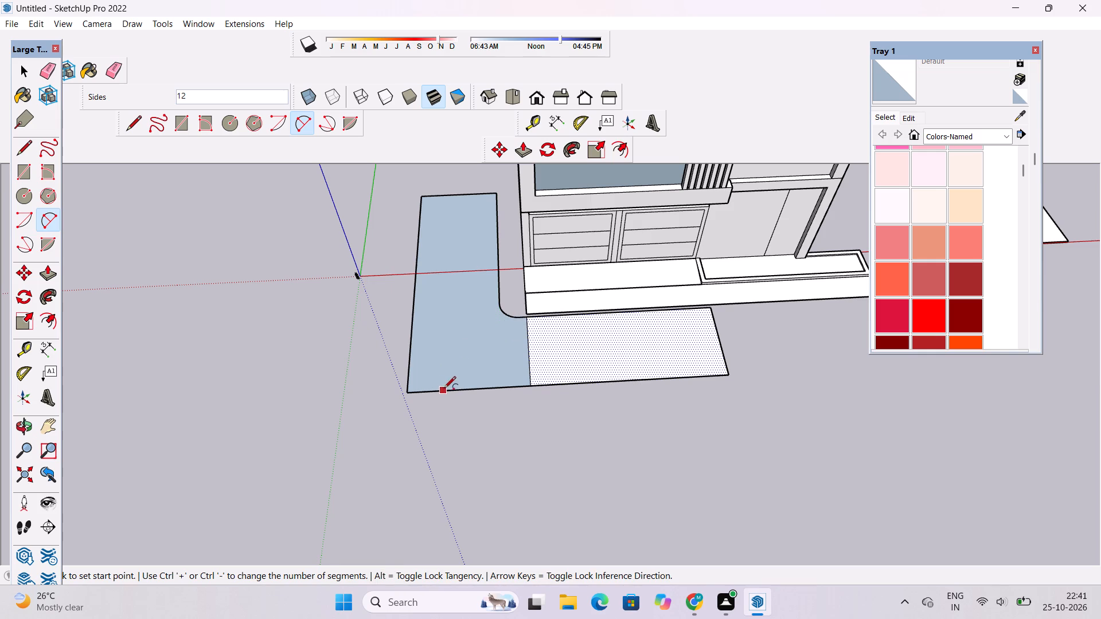
left_click(451, 390)
double_click(408, 360)
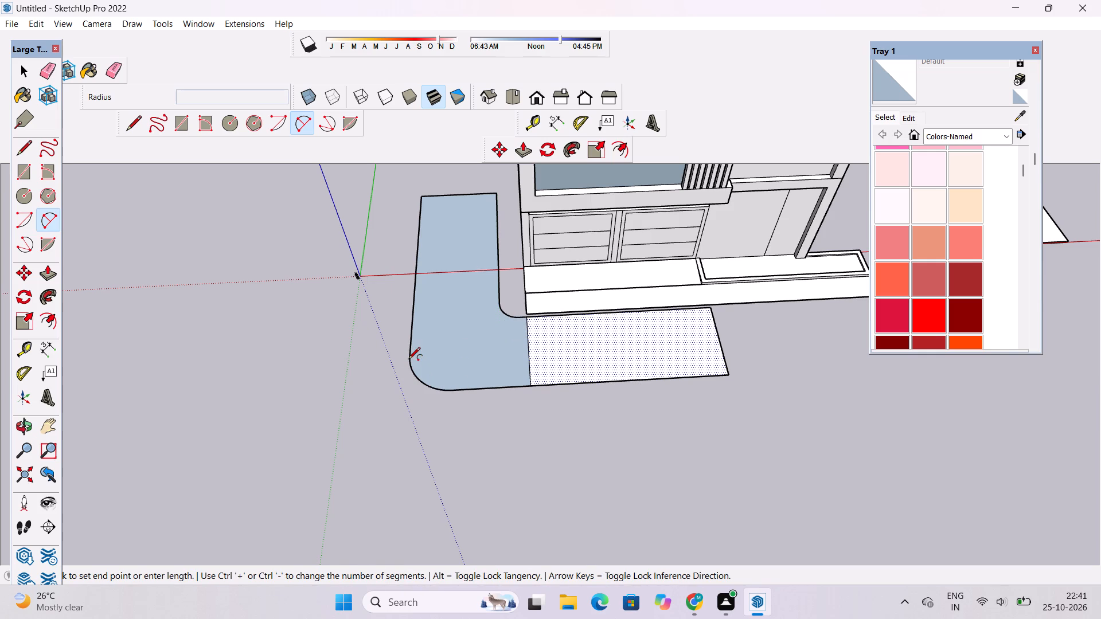
key("space")
Push/Pull the rounded L-shaped face up until it is level with the top of the adjoining slab.
key("o")
left_click_drag(392, 392, 404, 389)
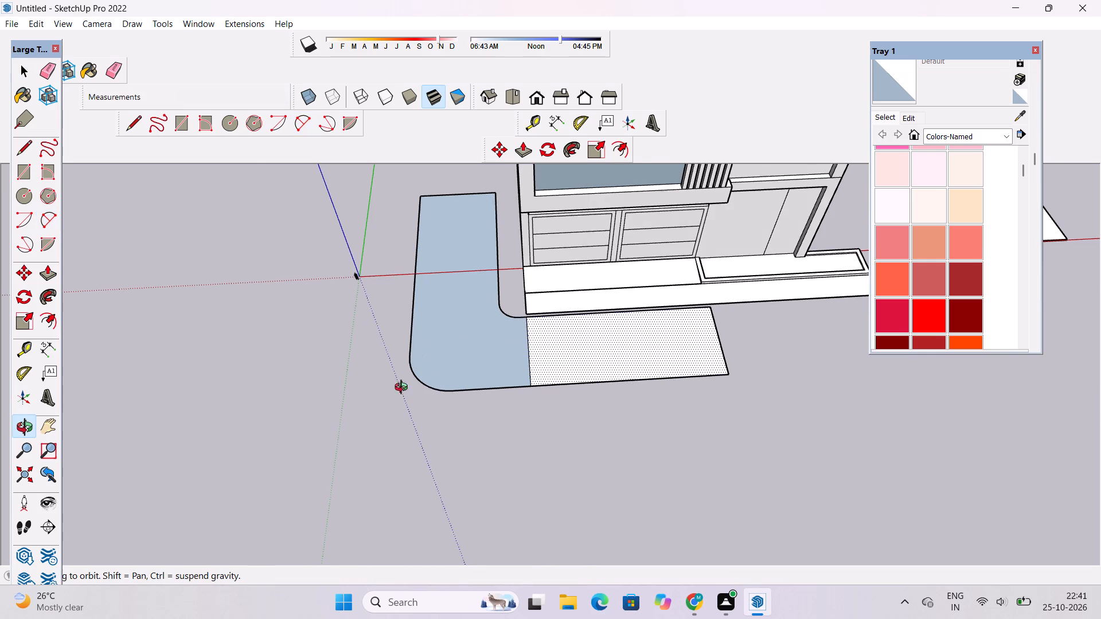
left_click_drag(404, 389, 543, 311)
scroll(524, 383, "up", 2)
left_click_drag(528, 375, 470, 414, "shift")
scroll(470, 414, "up", 3, "shift")
left_click_drag(480, 416, 499, 460, "shift")
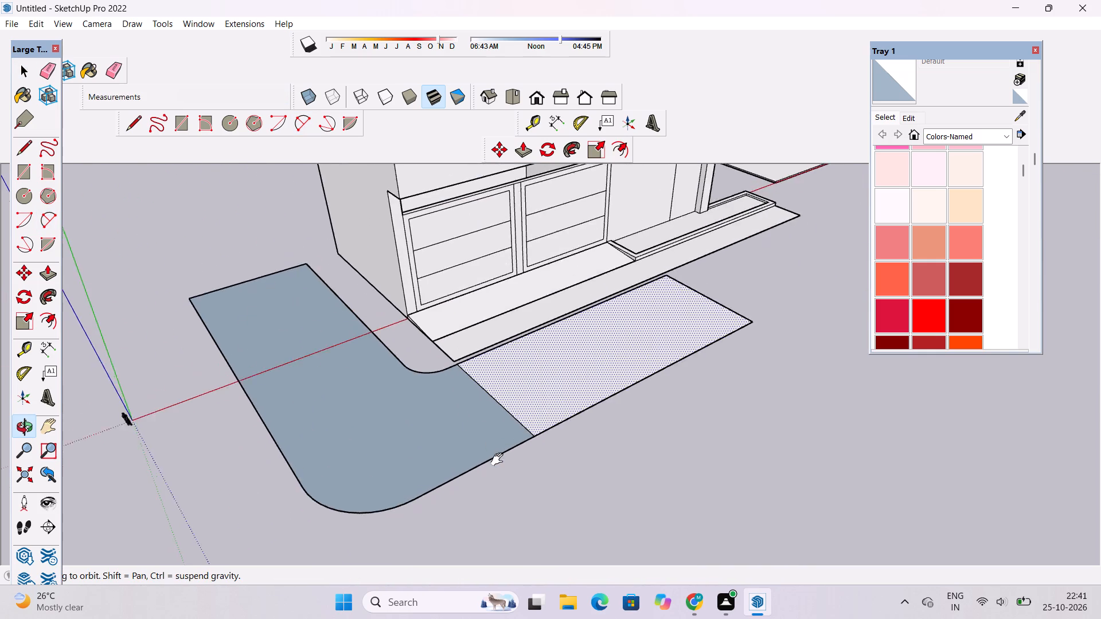
left_click_drag(499, 460, 501, 462, "shift")
left_click_drag(495, 461, 456, 454)
scroll(453, 452, "up", 3)
type("op")
scroll(464, 455, "up", 4)
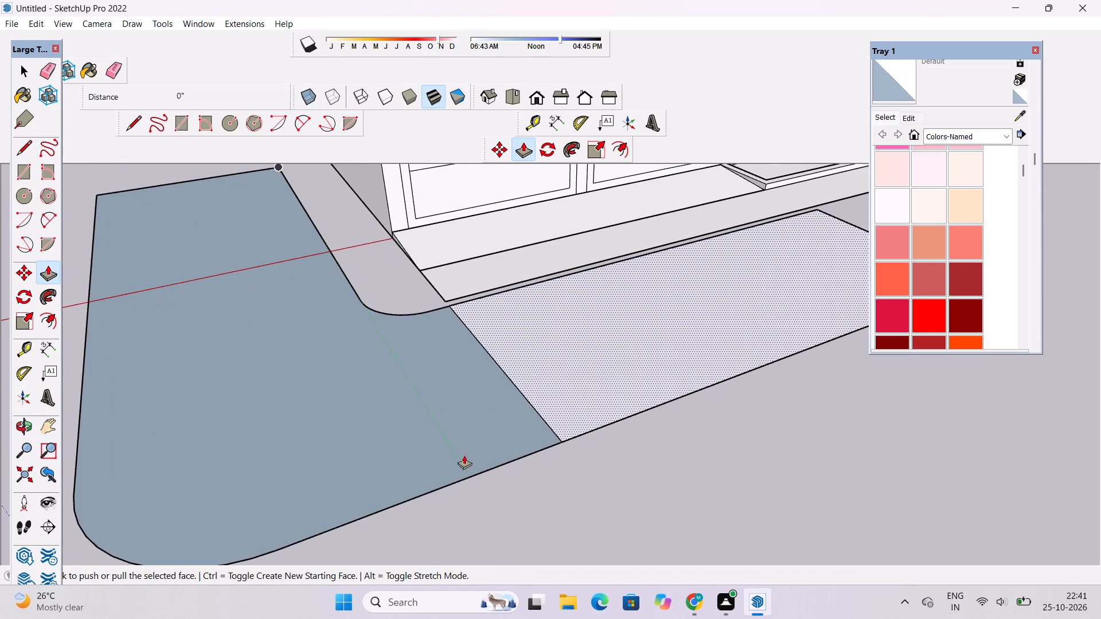
key("space")
left_click(482, 429)
scroll(482, 429, "up", 7)
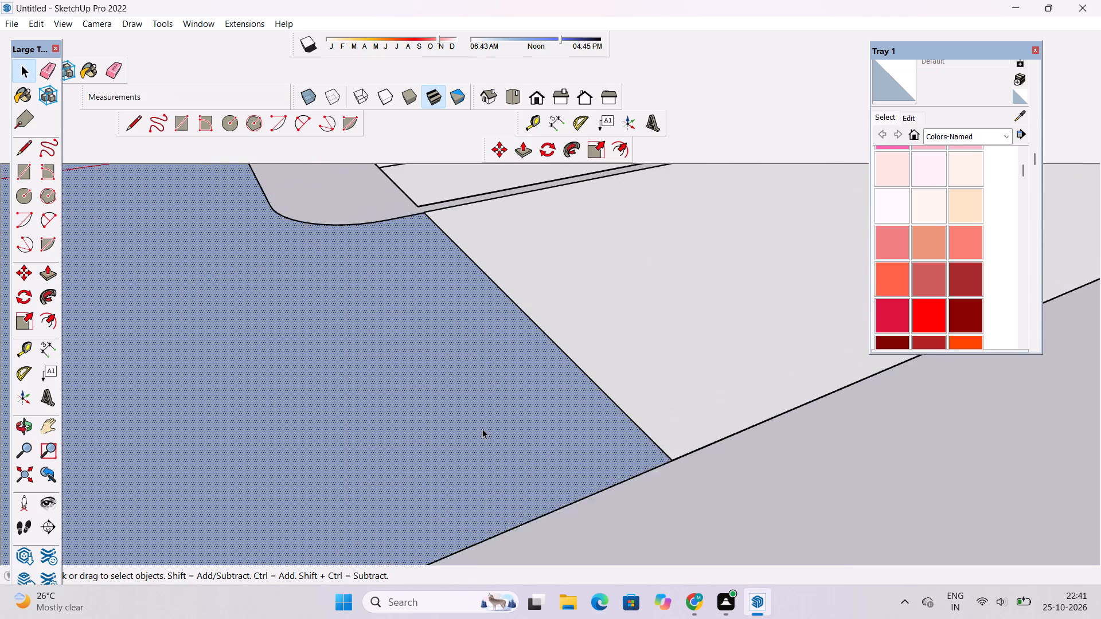
scroll(482, 429, "up", 2)
key("p")
left_click(482, 429)
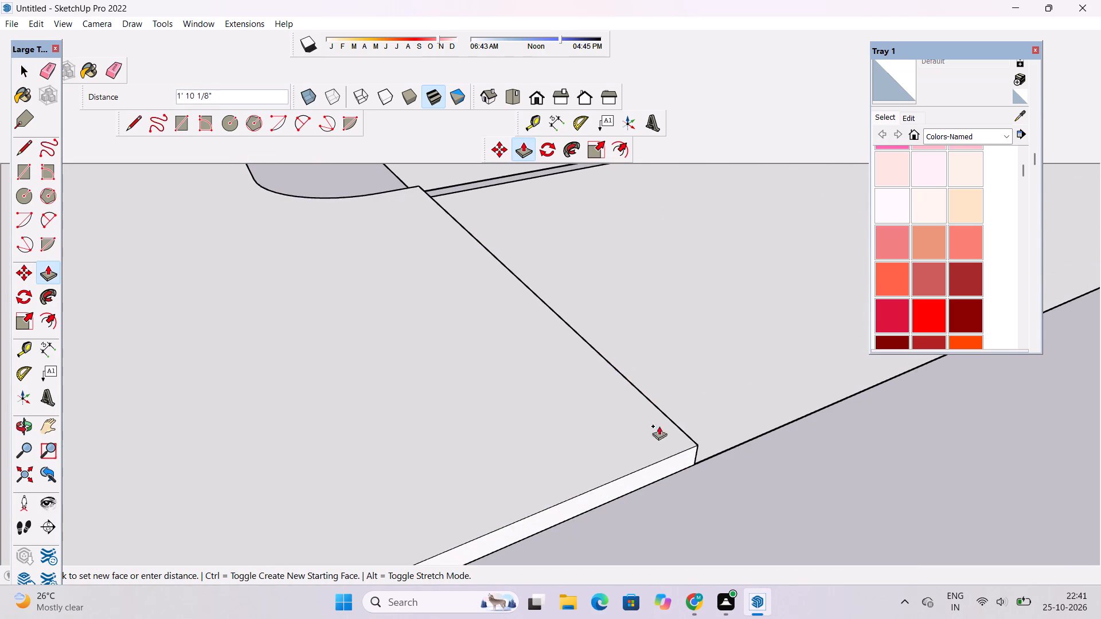
left_click(758, 417)
key("space")
Erase the dividing edge between the raised L-shaped part and the original slab to merge their top faces.
key("e")
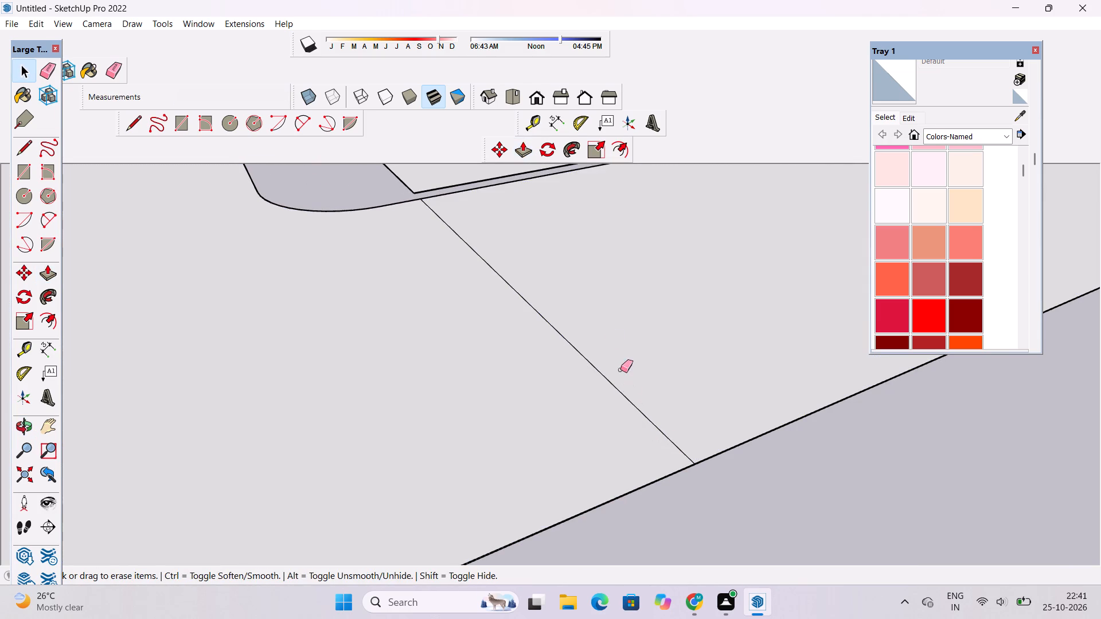
left_click_drag(608, 334, 603, 366)
left_click_drag(605, 365, 585, 387)
scroll(585, 389, "down", 14)
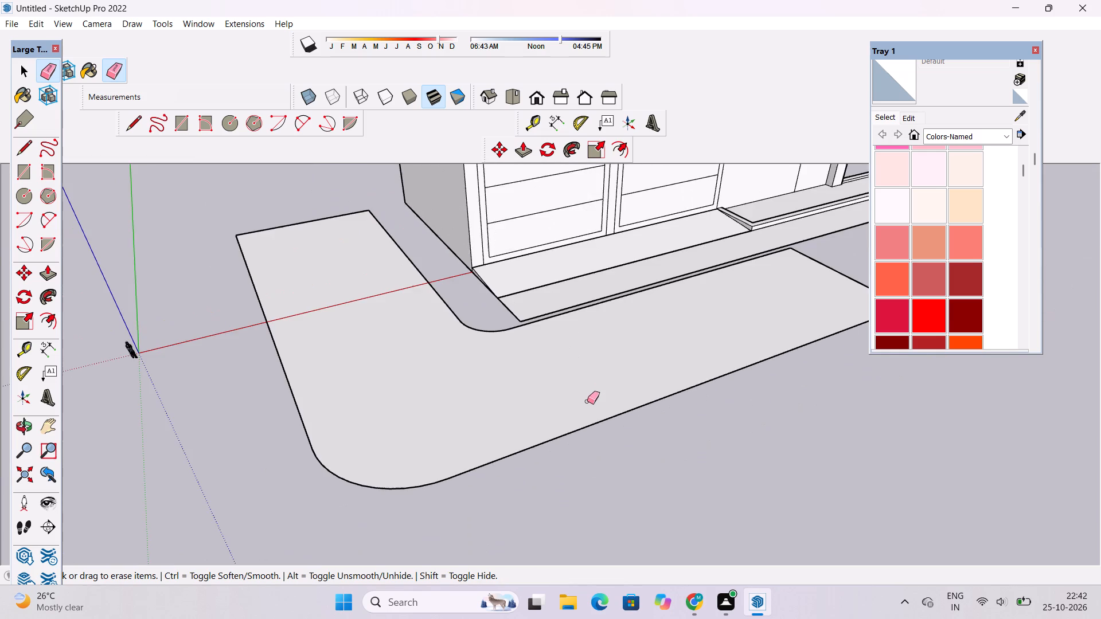
Examine the merged slab around the house corner and its end beside the front plinth from several angles.
key("o")
left_click_drag(632, 399, 507, 334)
scroll(507, 334, "down", 5)
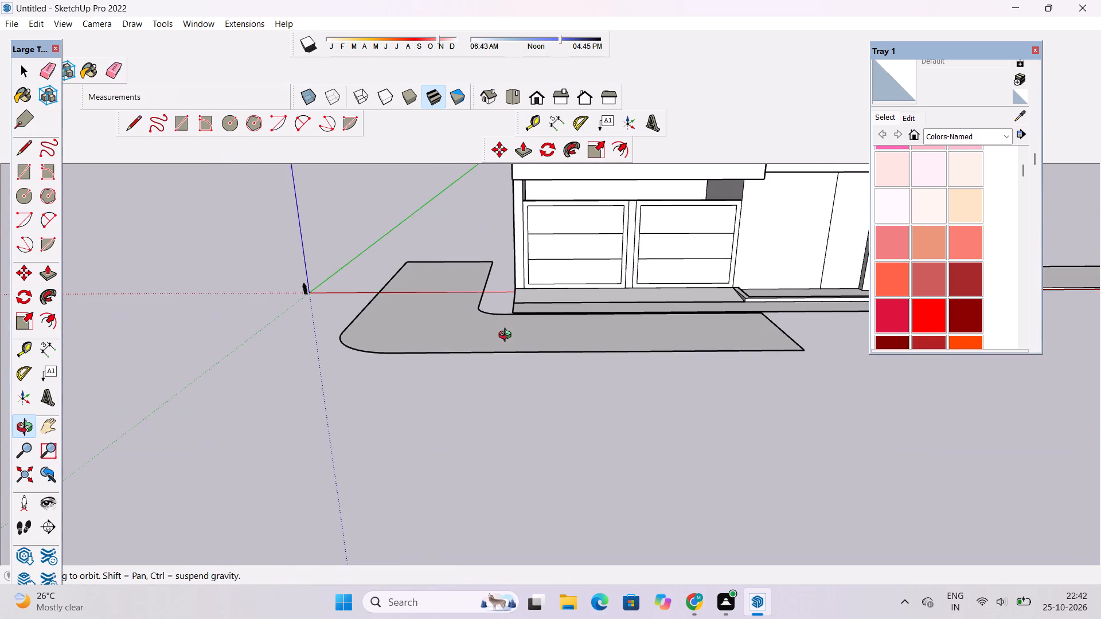
left_click_drag(519, 342, 538, 405)
left_click_drag(723, 378, 550, 375)
scroll(550, 367, "down", 6)
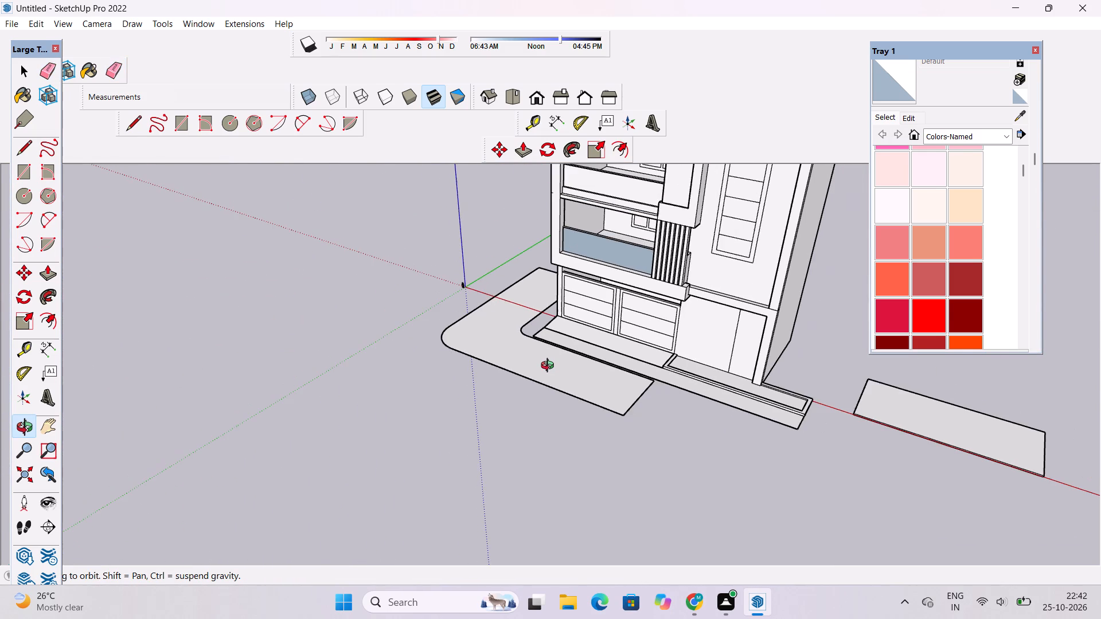
left_click_drag(579, 369, 534, 354, "shift")
left_click_drag(536, 360, 643, 431)
scroll(563, 392, "up", 3)
left_click_drag(561, 386, 560, 406, "shift")
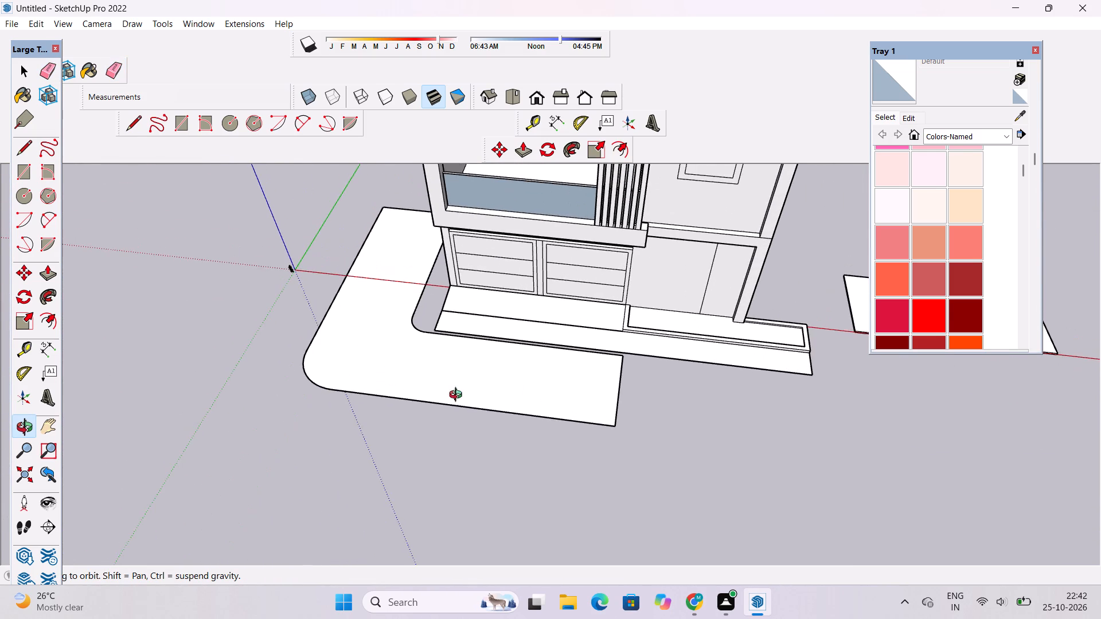
left_click_drag(400, 387, 533, 372)
scroll(550, 365, "down", 3)
left_click_drag(549, 370, 439, 365)
scroll(424, 357, "up", 2)
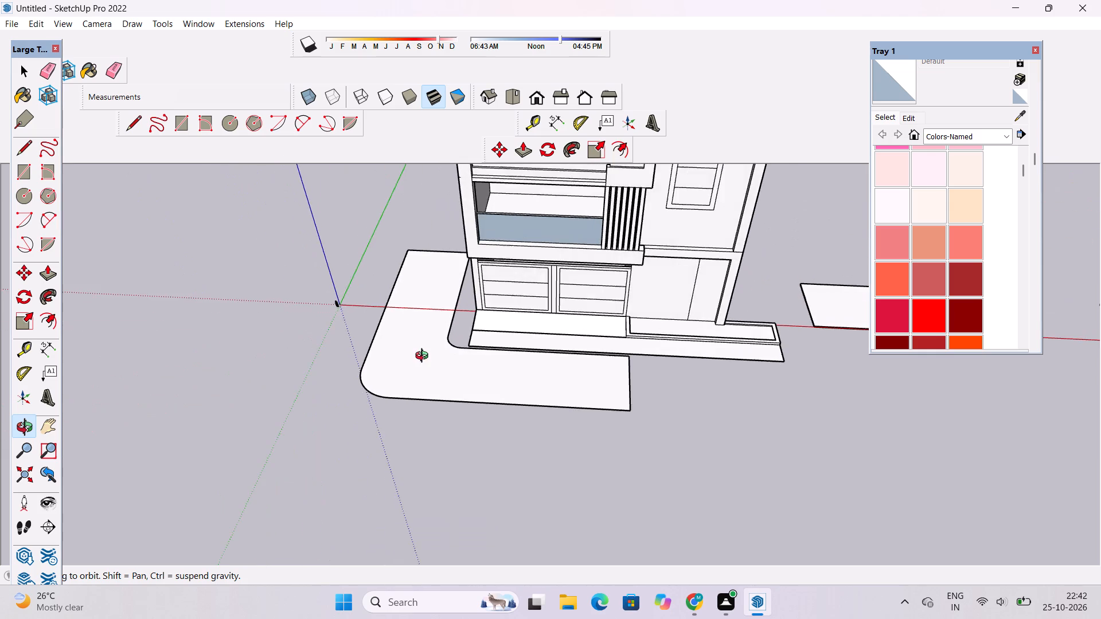
left_click_drag(412, 352, 347, 350, "shift")
scroll(369, 352, "down", 4)
Push/Pull the slab's narrow end face along the house front to line up with the end of the front plinth.
left_click_drag(641, 437, 417, 363)
scroll(649, 375, "up", 8)
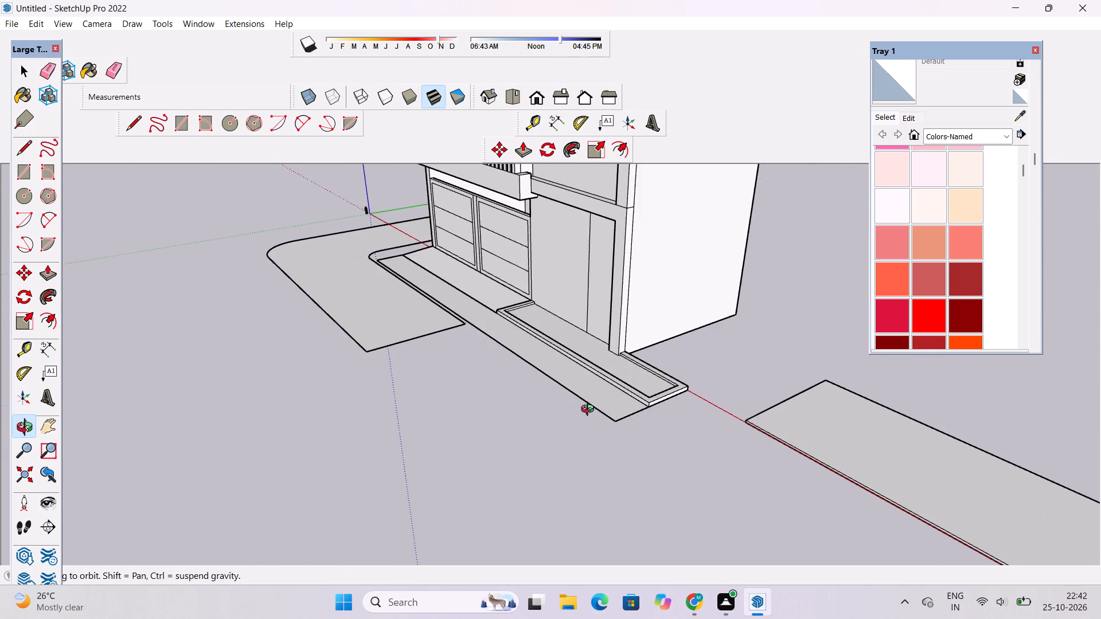
left_click_drag(513, 399, 453, 412, "shift")
scroll(350, 355, "up", 11)
scroll(368, 369, "up", 17)
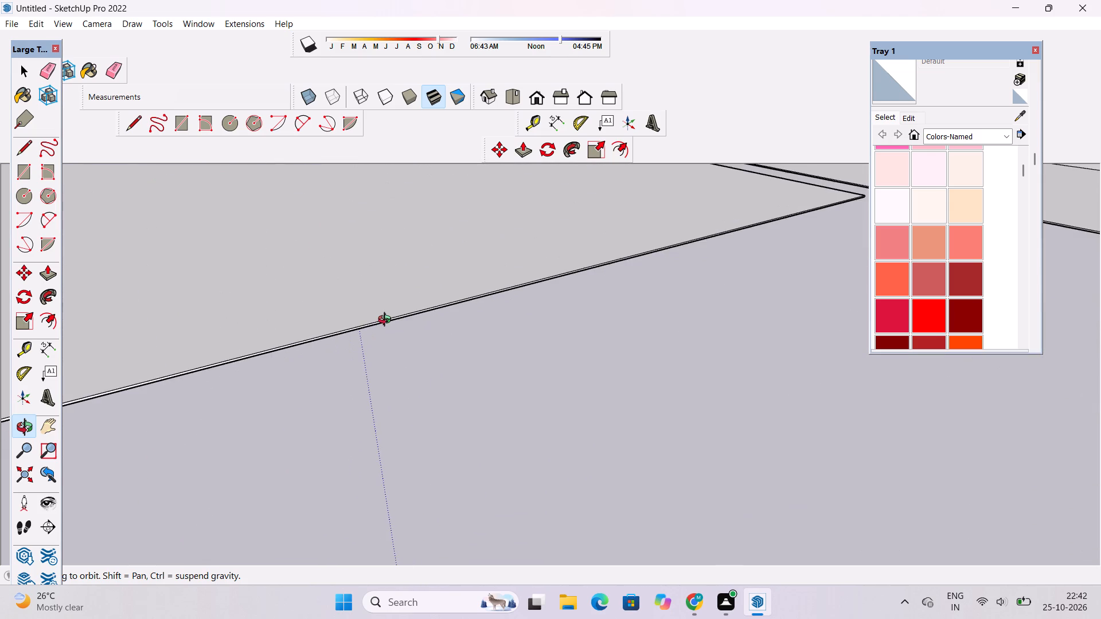
left_click_drag(389, 339, 417, 324, "shift")
left_click_drag(421, 323, 438, 308)
key("p")
scroll(403, 295, "up", 2)
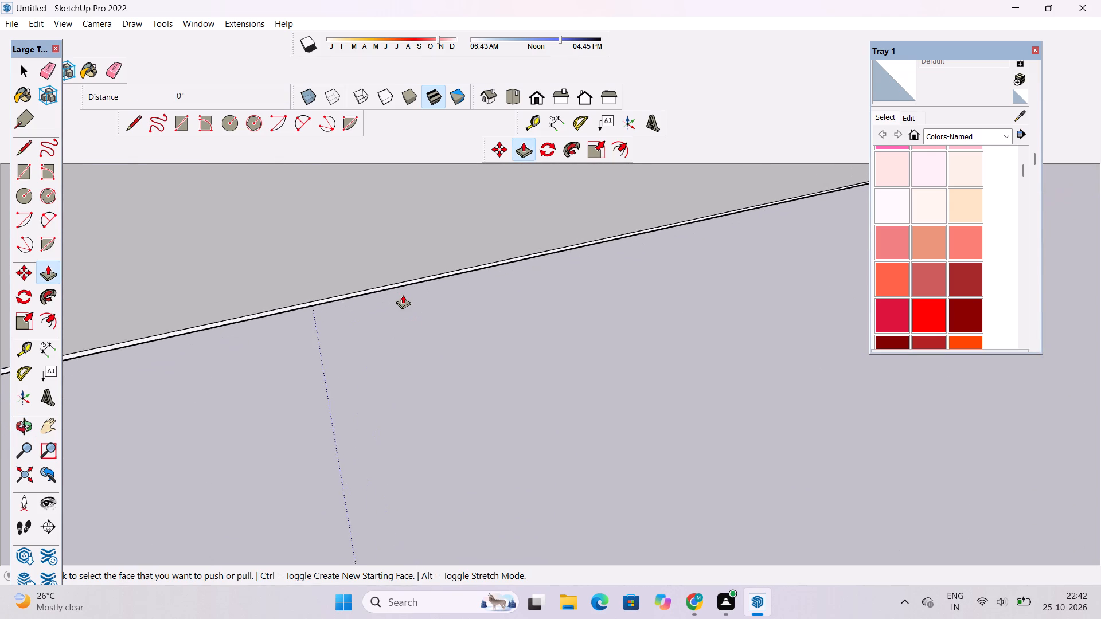
scroll(403, 295, "up", 9)
left_click(399, 276)
scroll(399, 275, "down", 11)
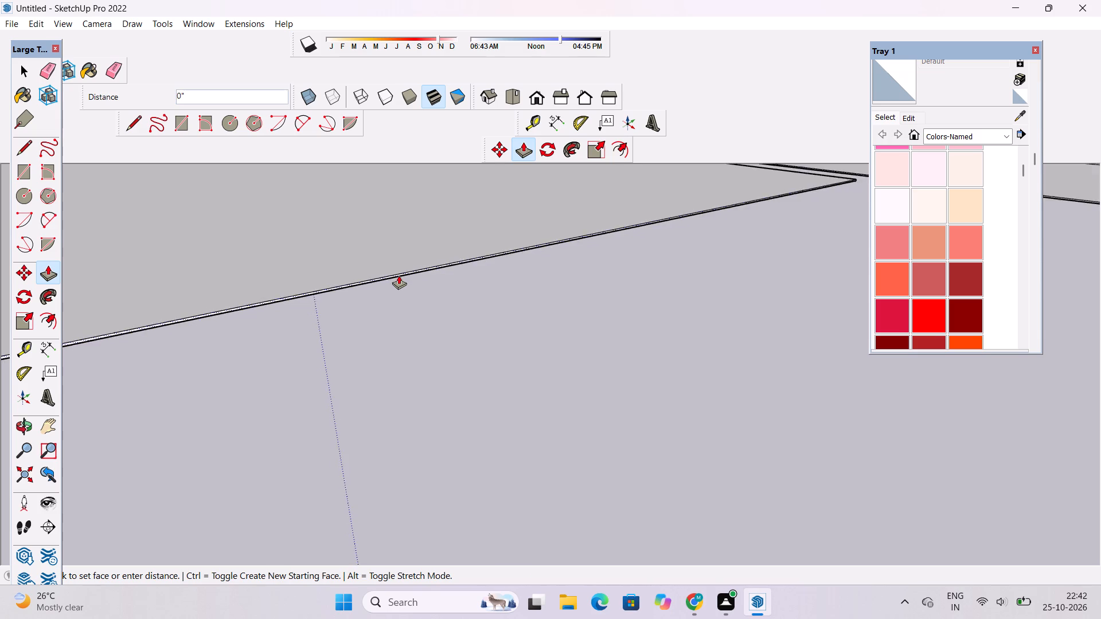
scroll(399, 275, "down", 20)
scroll(399, 275, "down", 3)
scroll(500, 305, "down", 7)
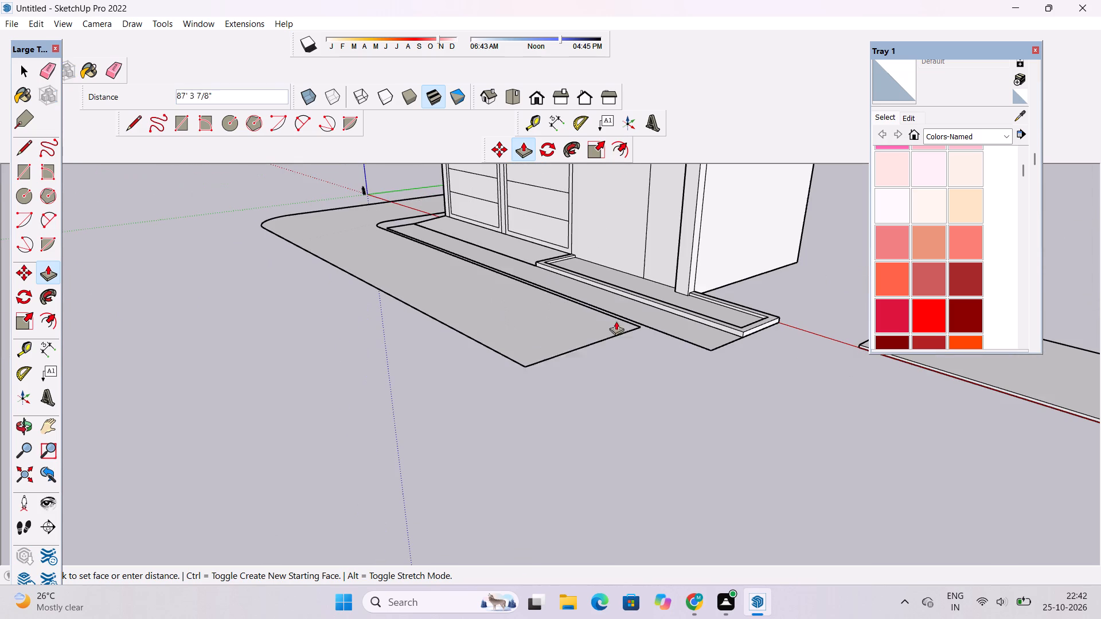
left_click(724, 345)
key("space")
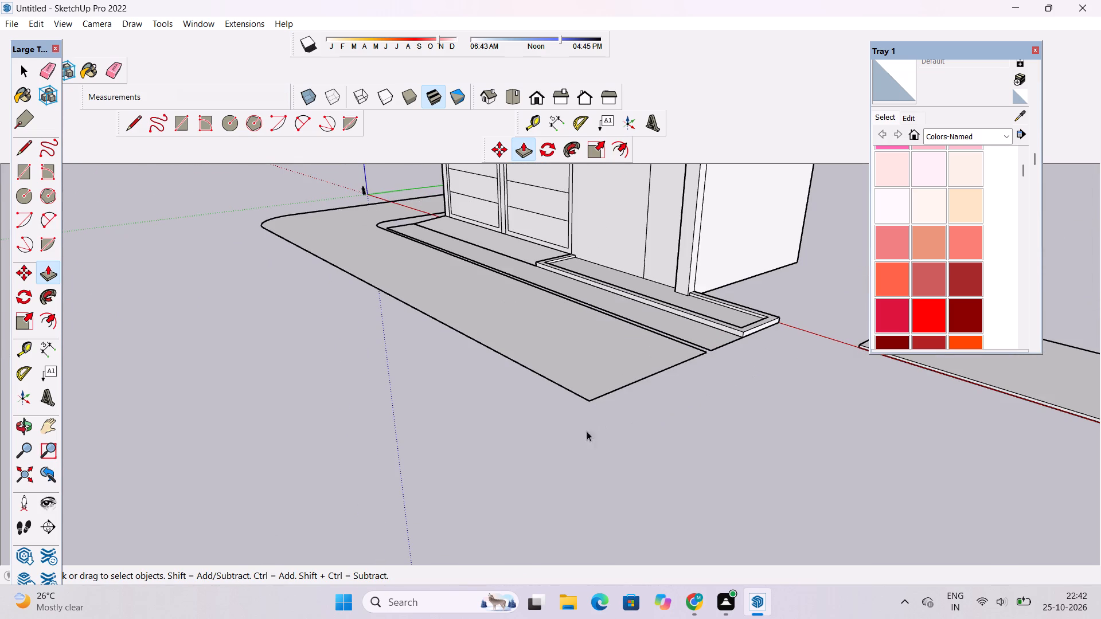
left_click(548, 447)
Examine the lengthened slab along the house front from a raised angle.
key("o")
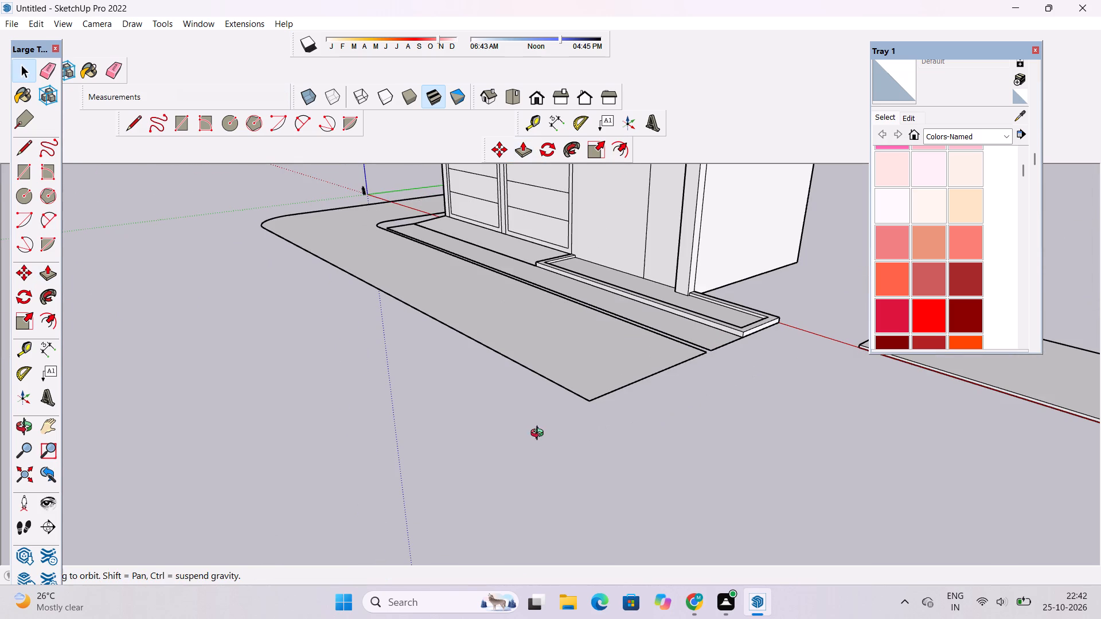
scroll(663, 359, "down", 5)
left_click_drag(487, 392, 618, 444)
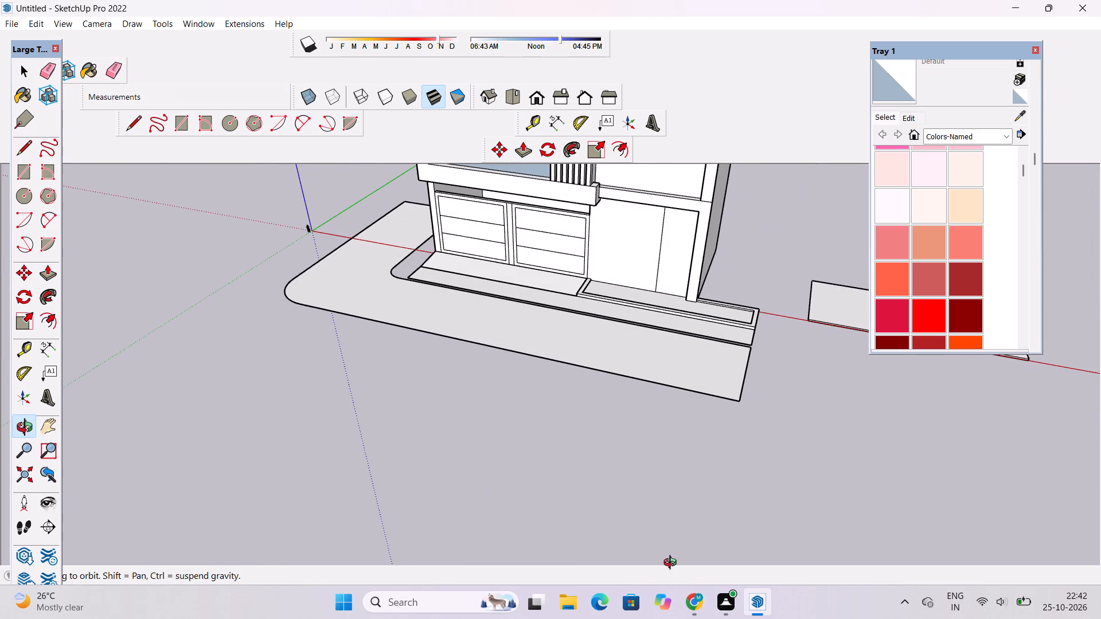
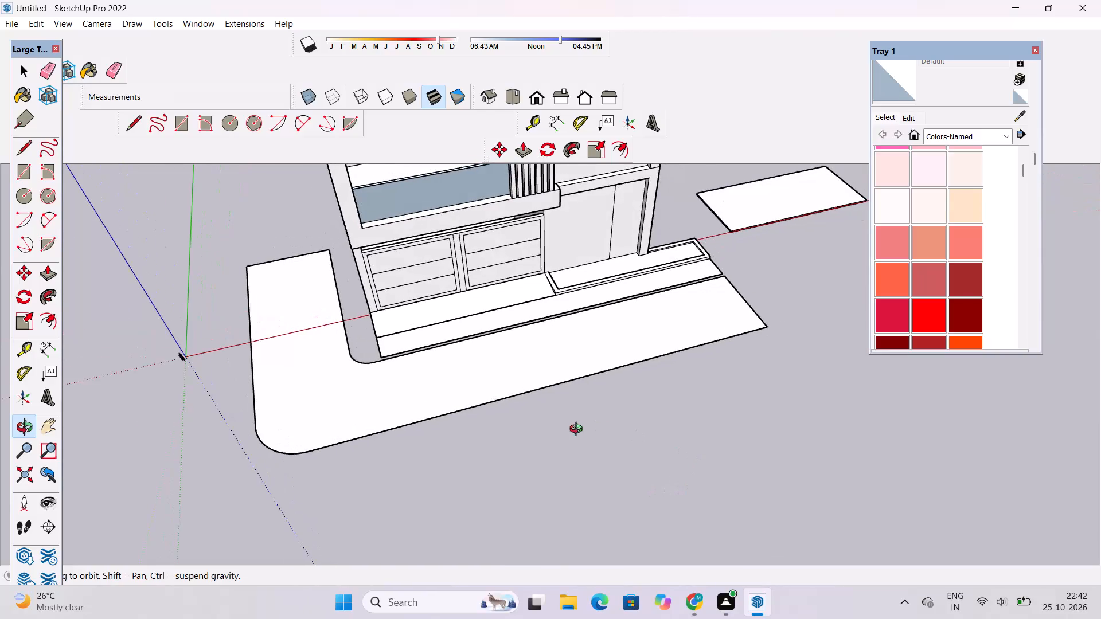
Examine the whole house and the ground slab around its corner from above, below and the front.
scroll(579, 430, "up", 3)
scroll(456, 320, "down", 5)
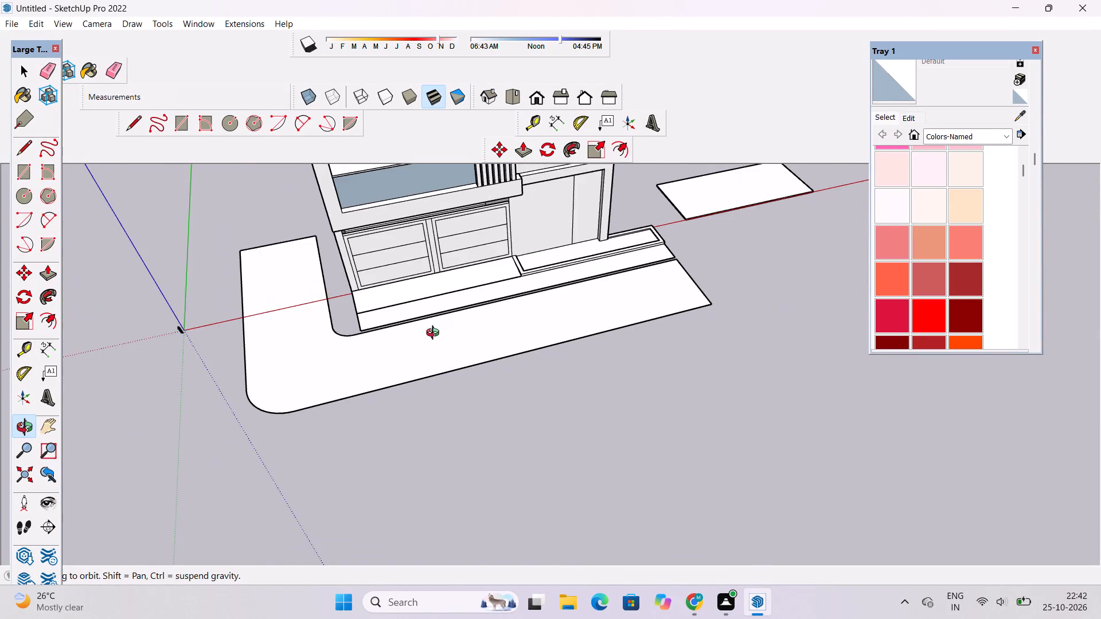
left_click_drag(308, 363, 541, 322, "shift")
left_click_drag(639, 350, 525, 448, "shift")
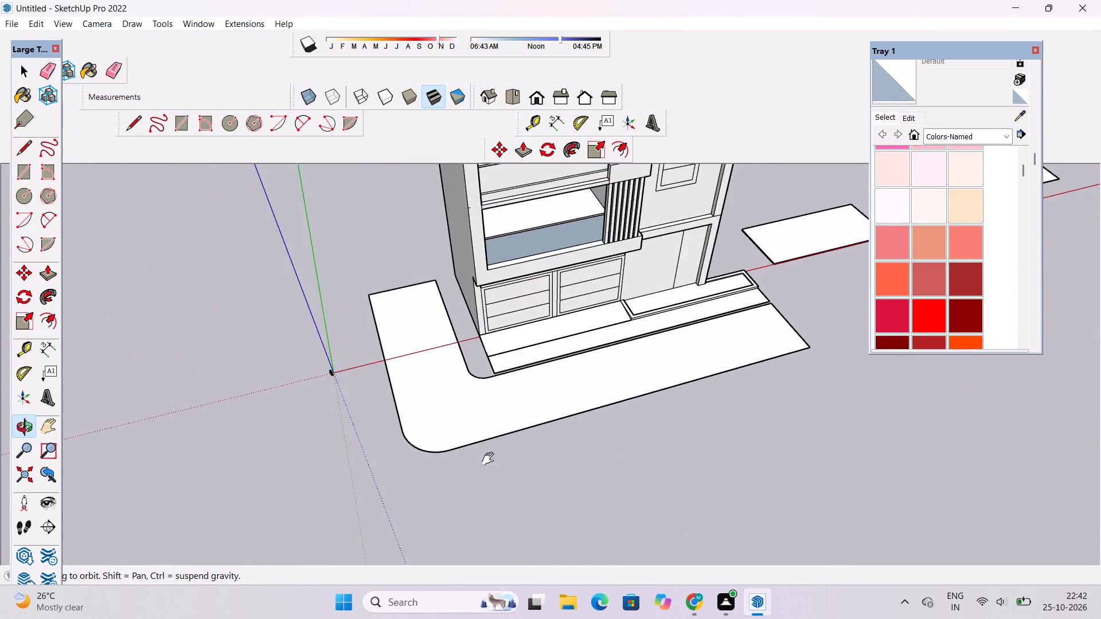
left_click_drag(425, 489, 368, 539, "shift")
scroll(514, 412, "up", 4)
left_click_drag(666, 397, 568, 425, "shift")
left_click_drag(594, 453, 666, 156)
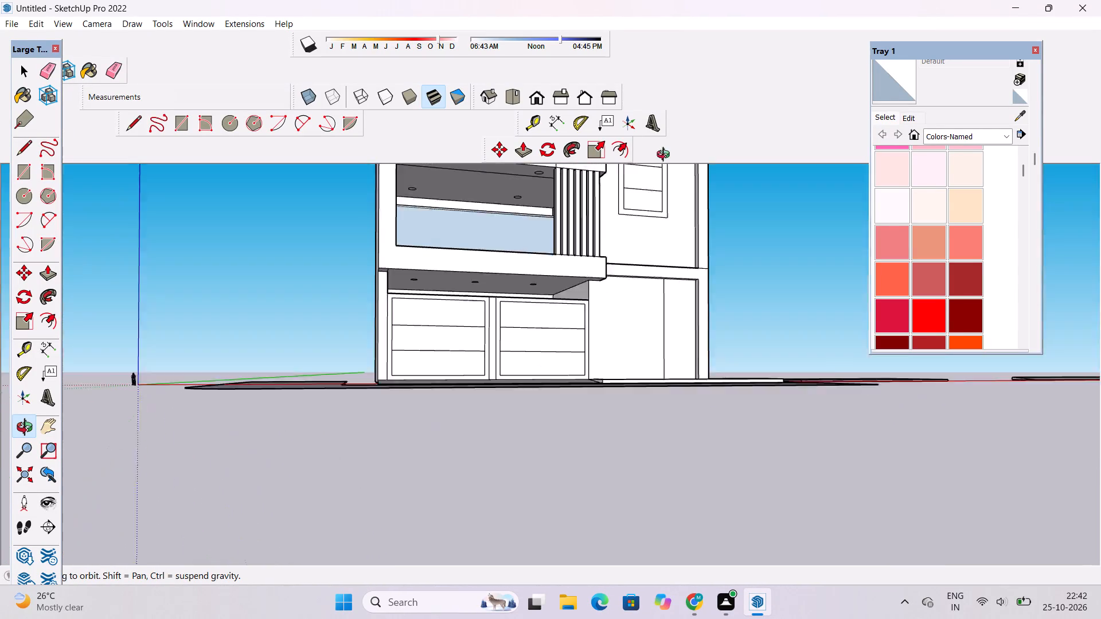
left_click_drag(666, 156, 666, 155)
left_click_drag(649, 376, 505, 195)
left_click_drag(502, 200, 505, 225)
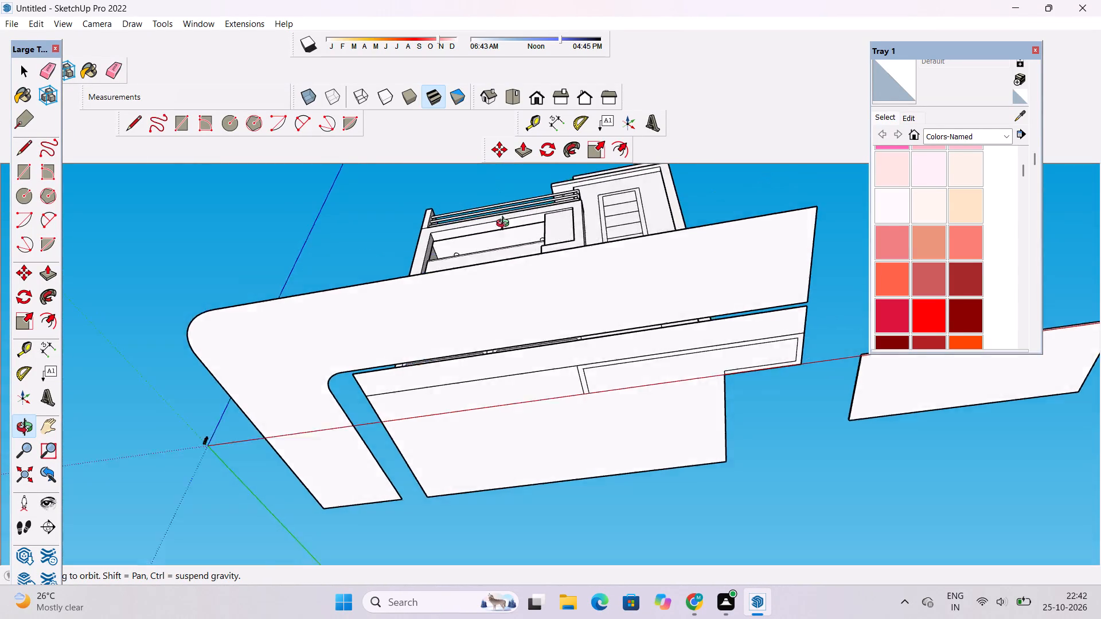
left_click_drag(505, 225, 546, 449)
scroll(554, 437, "down", 3)
left_click_drag(550, 447, 552, 421)
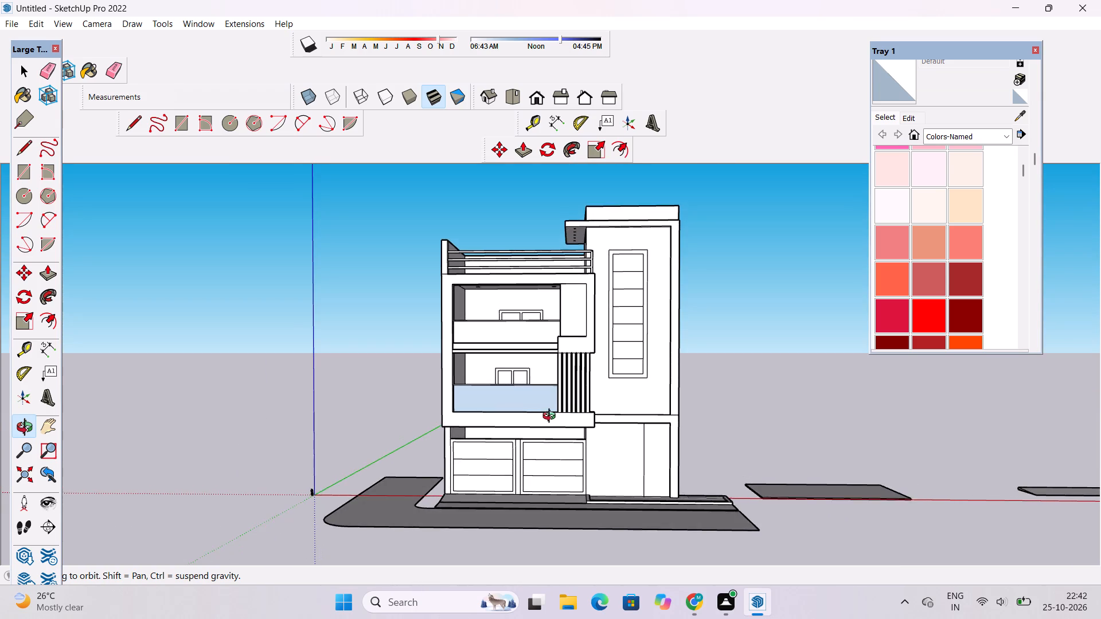
scroll(552, 416, "down", 3)
left_click_drag(552, 416, 530, 390, "shift")
left_click_drag(530, 390, 535, 487)
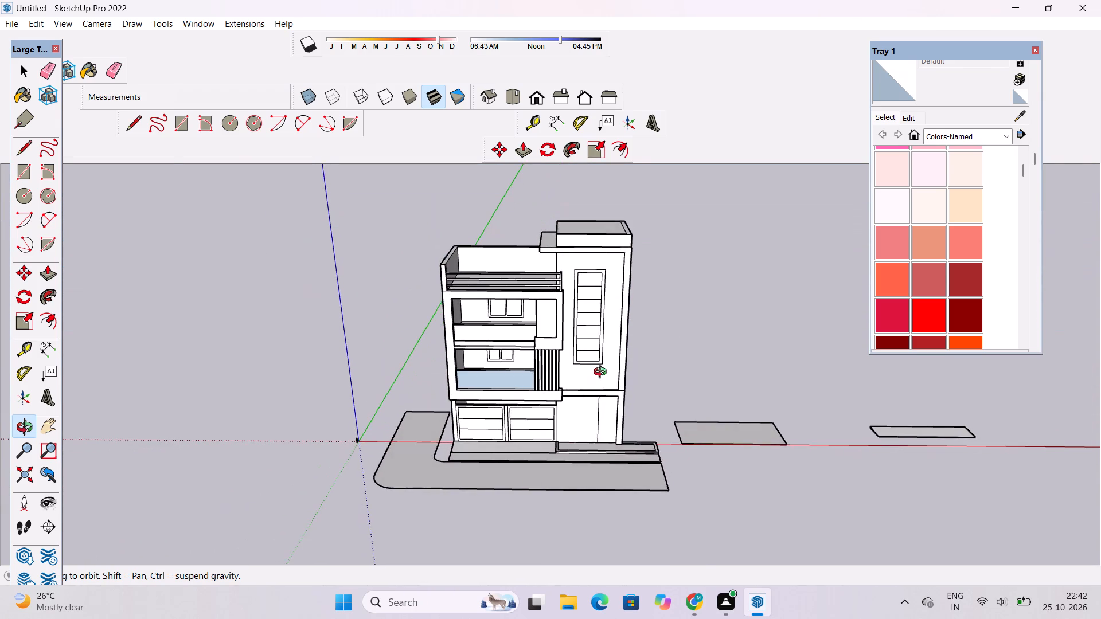
scroll(603, 373, "up", 9)
left_click_drag(660, 401, 538, 254)
scroll(538, 254, "down", 6)
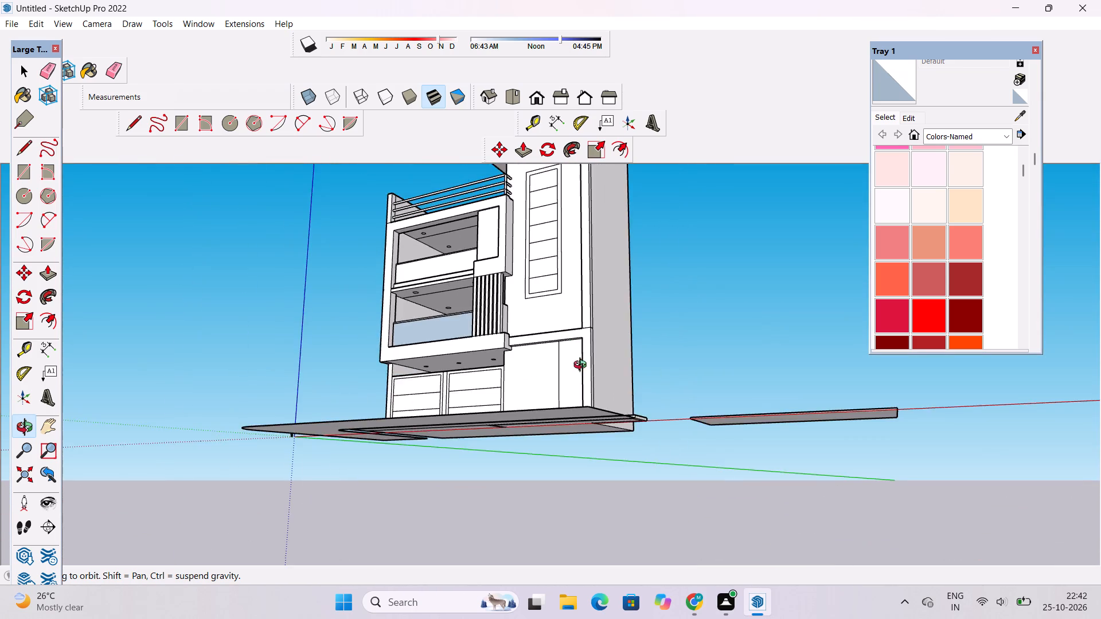
left_click_drag(583, 369, 517, 398, "shift")
left_click_drag(494, 412, 517, 556)
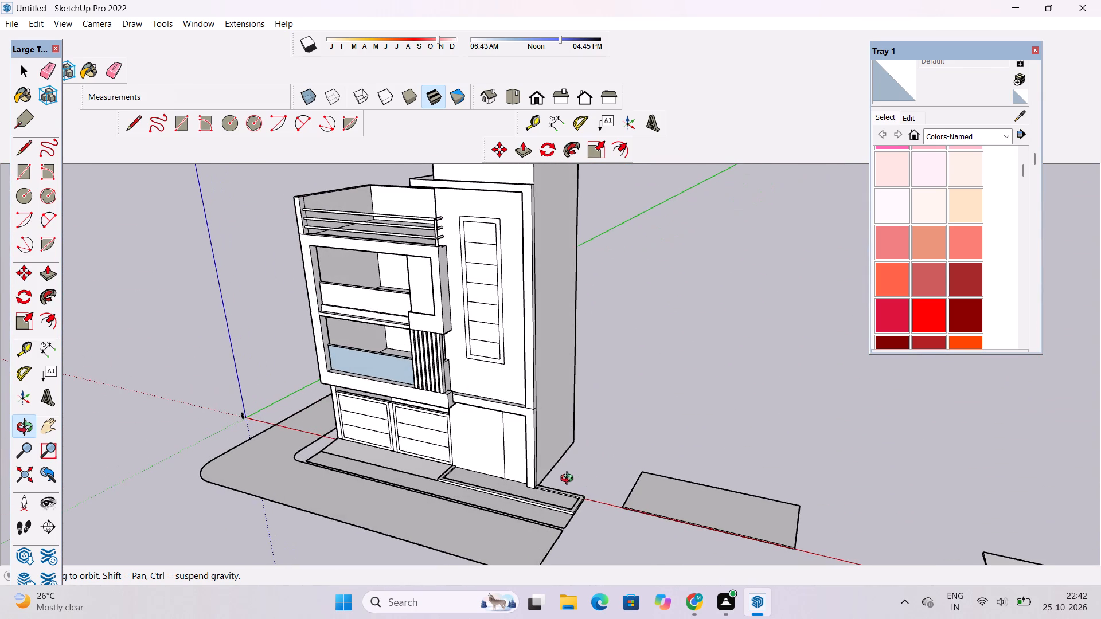
left_click_drag(521, 477, 653, 512, "shift")
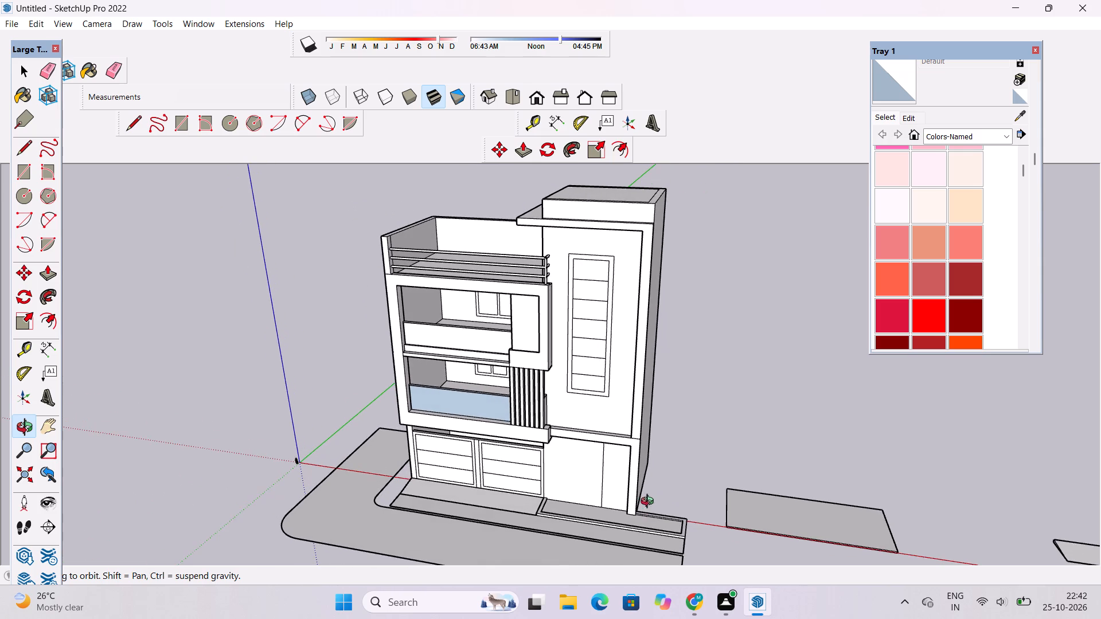
scroll(512, 456, "down", 4)
left_click_drag(467, 506, 495, 486, "shift")
left_click_drag(520, 496, 587, 488)
scroll(609, 478, "up", 3)
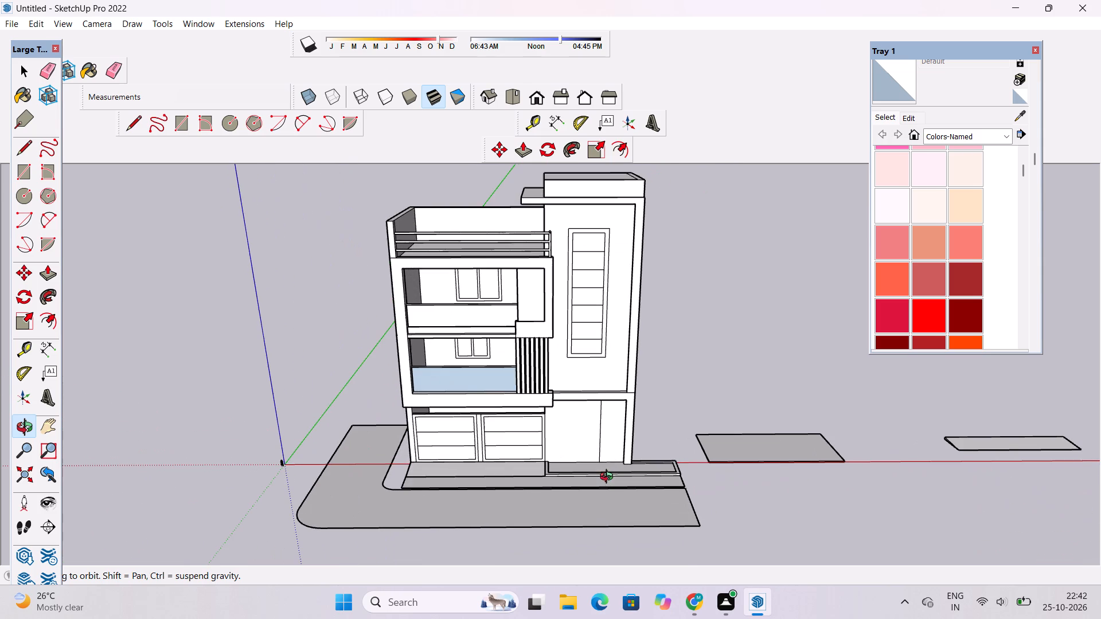
scroll(594, 493, "up", 3)
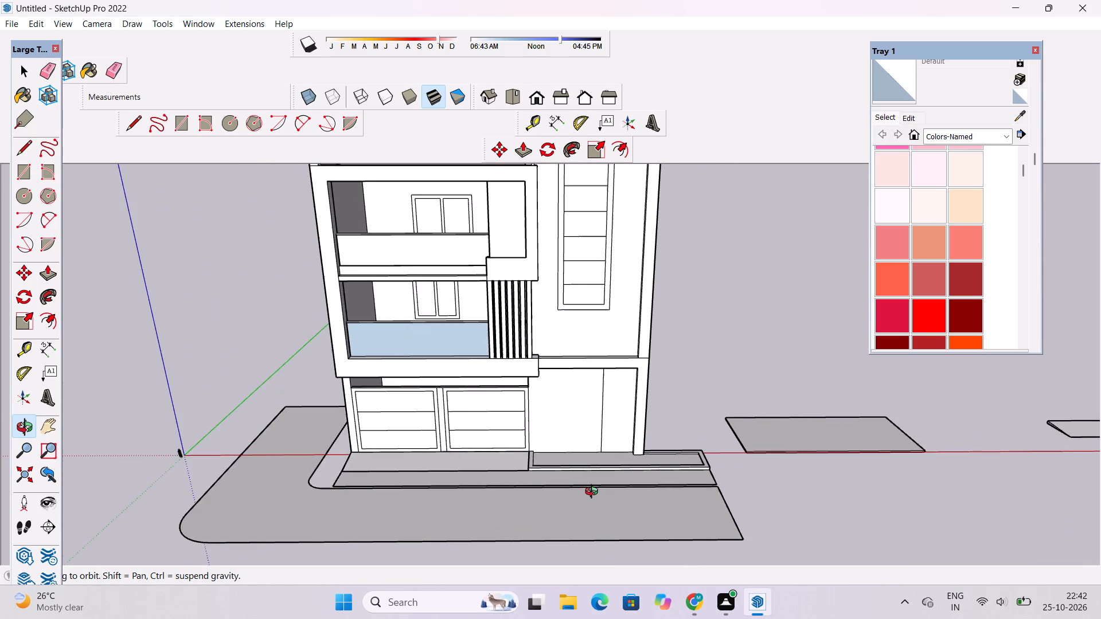
Examine the slab's gap and end alignment beside the front plinth from close angles.
left_click_drag(594, 493, 594, 444, "shift")
scroll(432, 448, "up", 5)
left_click_drag(647, 410, 299, 481)
scroll(320, 465, "down", 5)
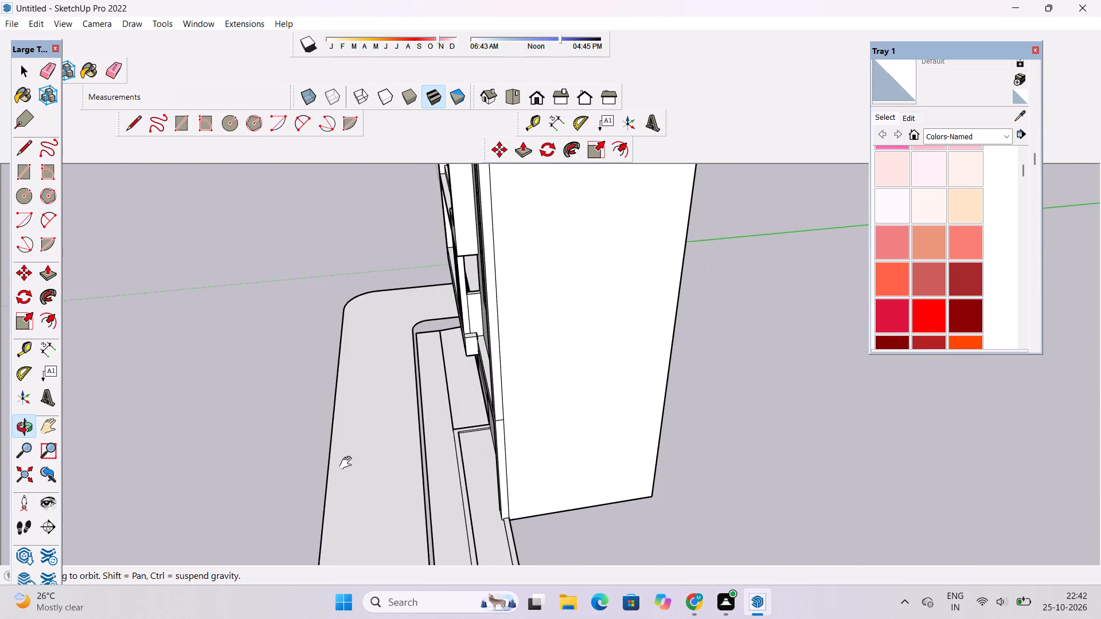
left_click(350, 464, "shift")
scroll(362, 468, "up", 4)
left_click_drag(362, 469, 382, 467, "shift")
left_click_drag(478, 457, 563, 457)
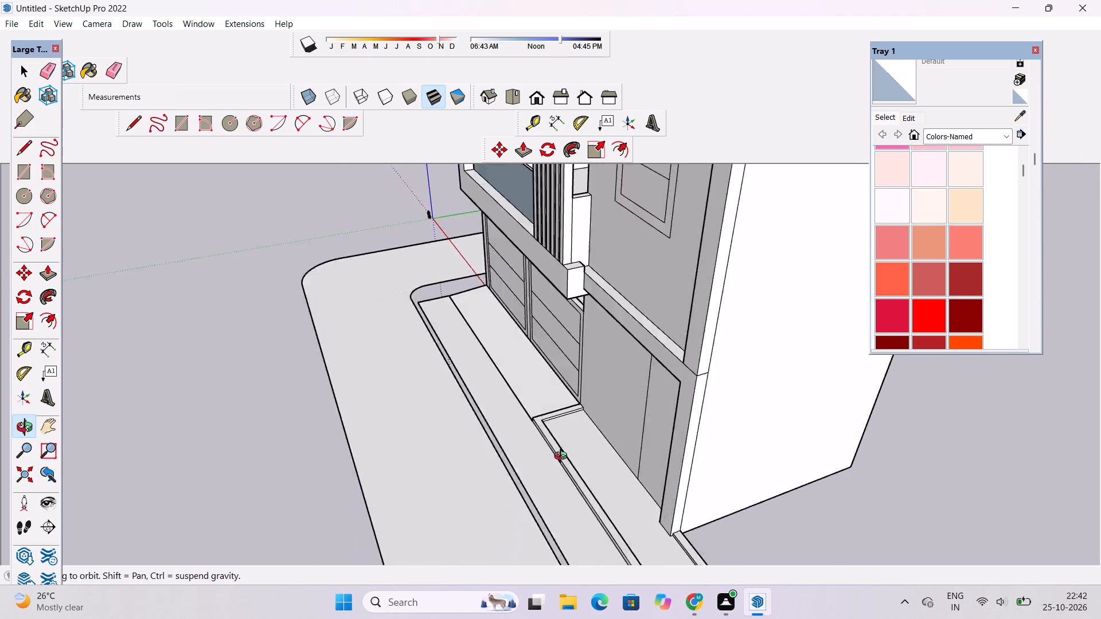
left_click_drag(563, 457, 604, 457)
scroll(564, 496, "up", 4)
left_click_drag(564, 496, 518, 378, "shift")
left_click_drag(639, 464, 565, 386)
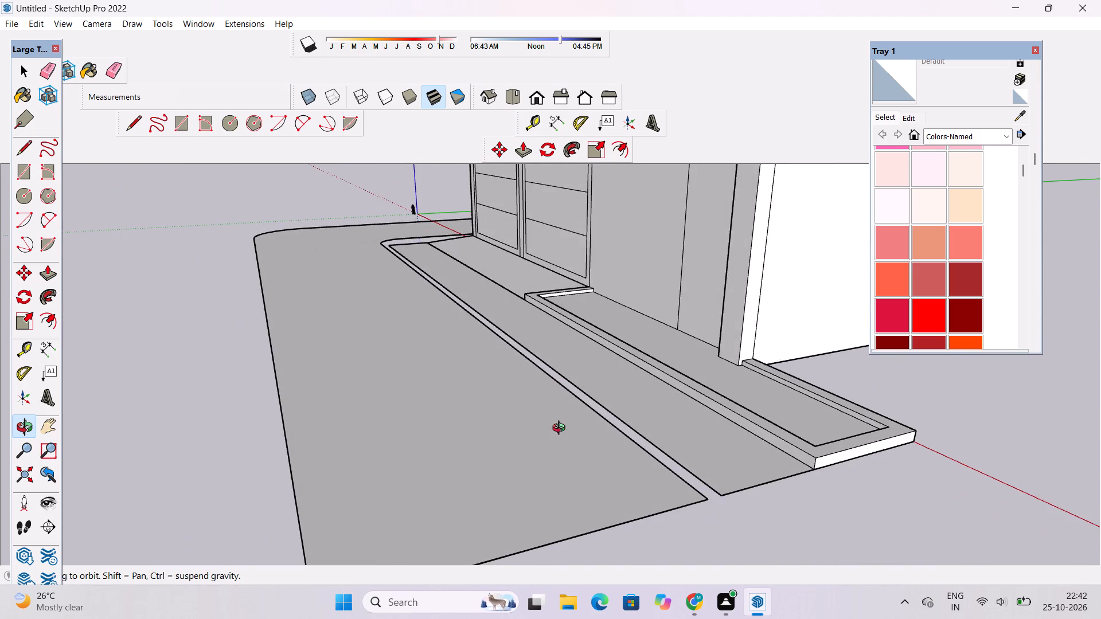
scroll(561, 429, "up", 1)
left_click_drag(553, 426, 571, 446)
scroll(588, 438, "down", 7)
left_click_drag(455, 449, 499, 495)
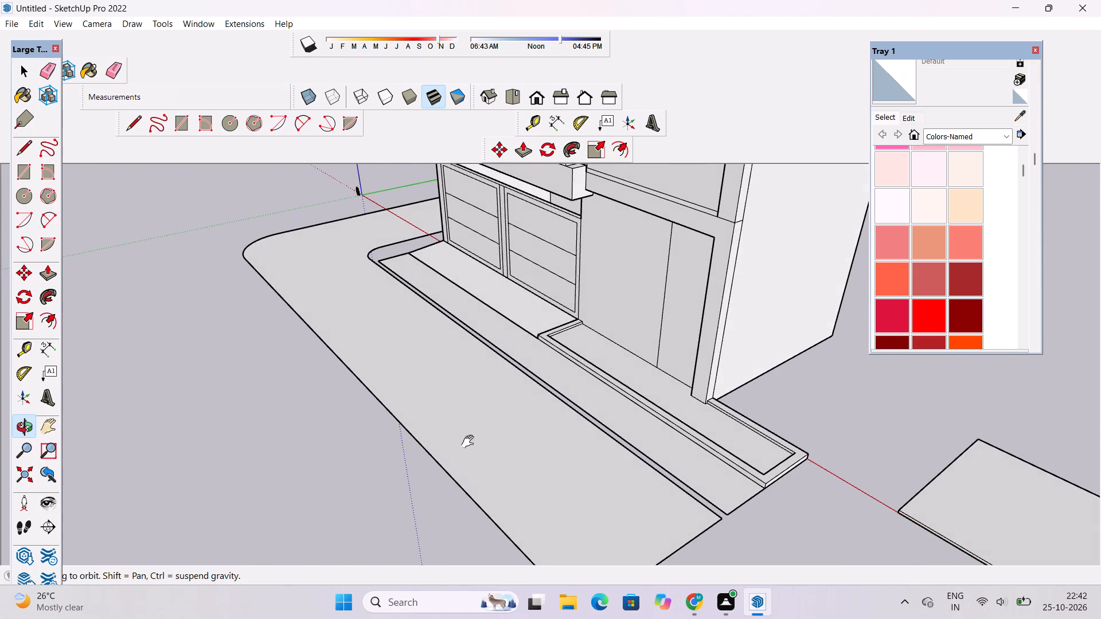
scroll(470, 432, "down", 5, "shift")
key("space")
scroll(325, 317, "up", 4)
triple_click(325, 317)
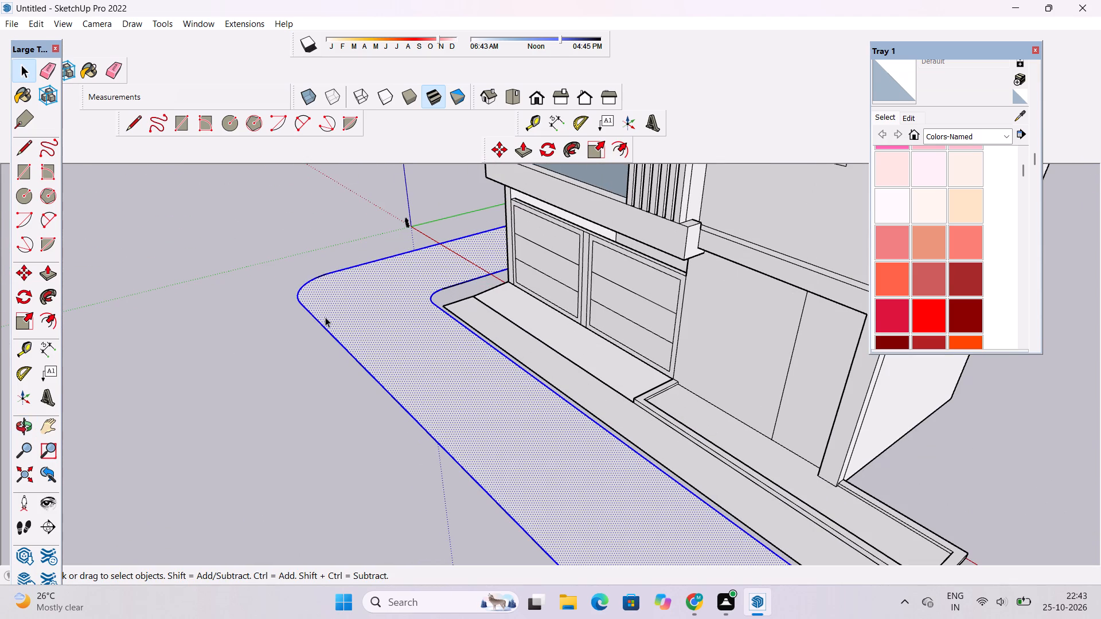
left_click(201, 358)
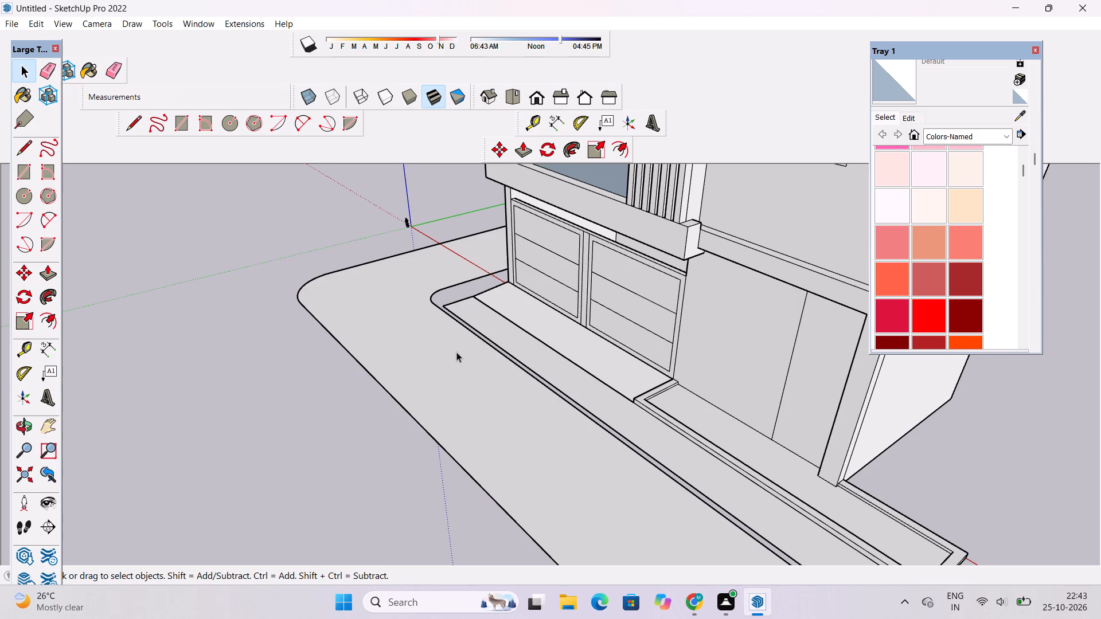
Place a guide line on the slab 10' outward from its inner edge along the house front.
key("o")
left_click_drag(337, 382, 458, 424)
scroll(458, 424, "down", 1)
left_click_drag(458, 424, 408, 378, "shift")
left_click_drag(404, 377, 479, 410, "shift")
left_click(435, 371, "shift")
left_click_drag(434, 371, 533, 397, "shift")
scroll(550, 392, "down", 5)
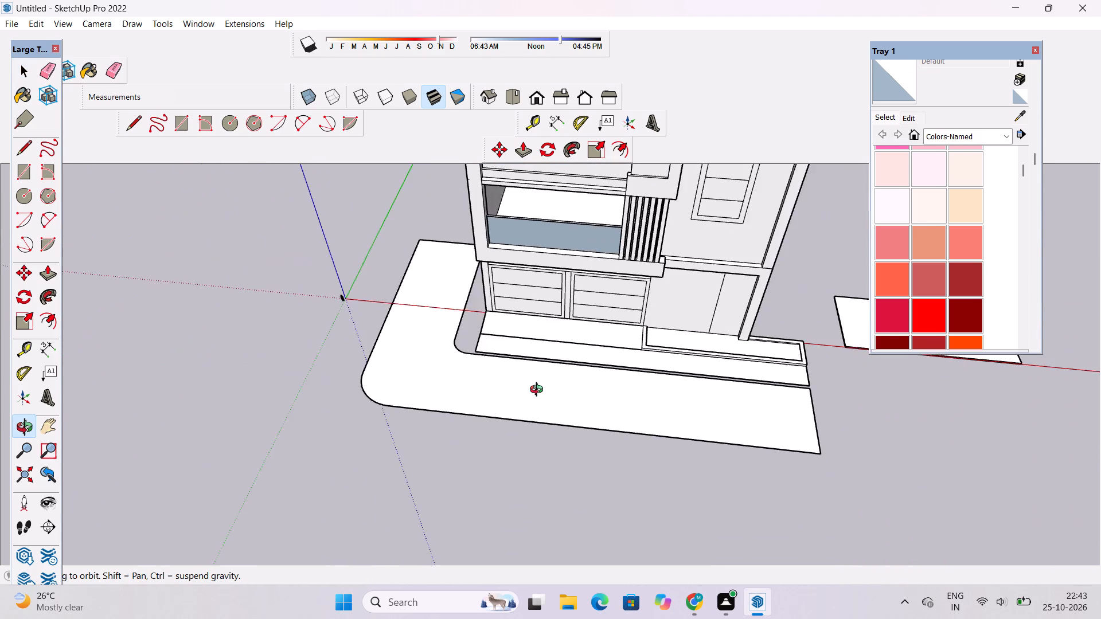
left_click_drag(456, 384, 377, 398, "shift")
left_click_drag(375, 399, 466, 408)
left_click_drag(447, 417, 530, 406, "shift")
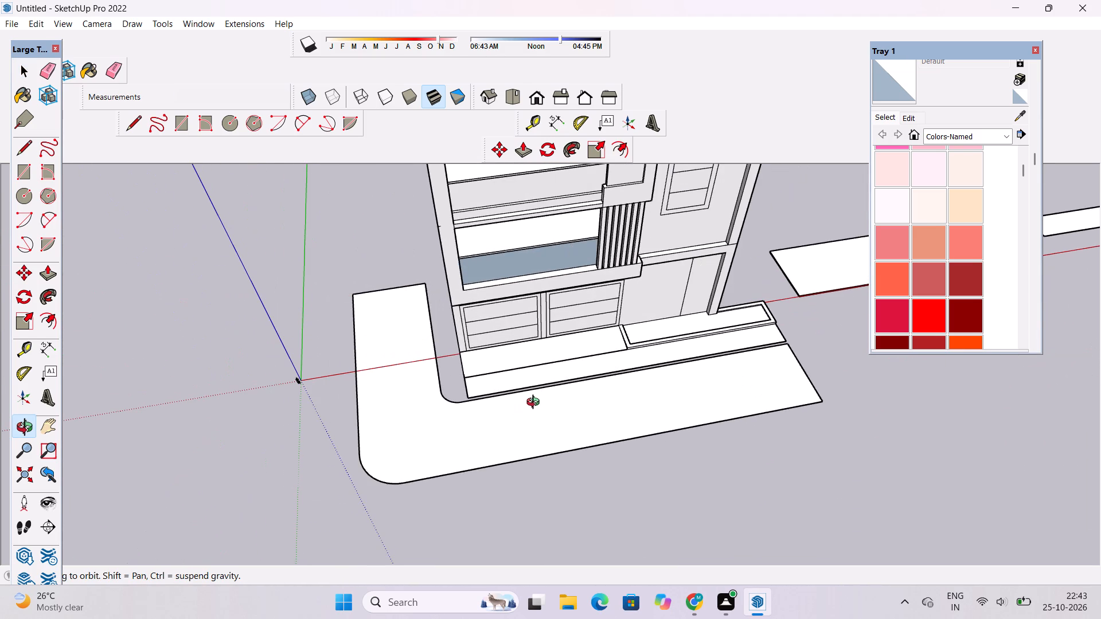
key("t")
scroll(352, 408, "down", 5)
scroll(465, 403, "up", 11)
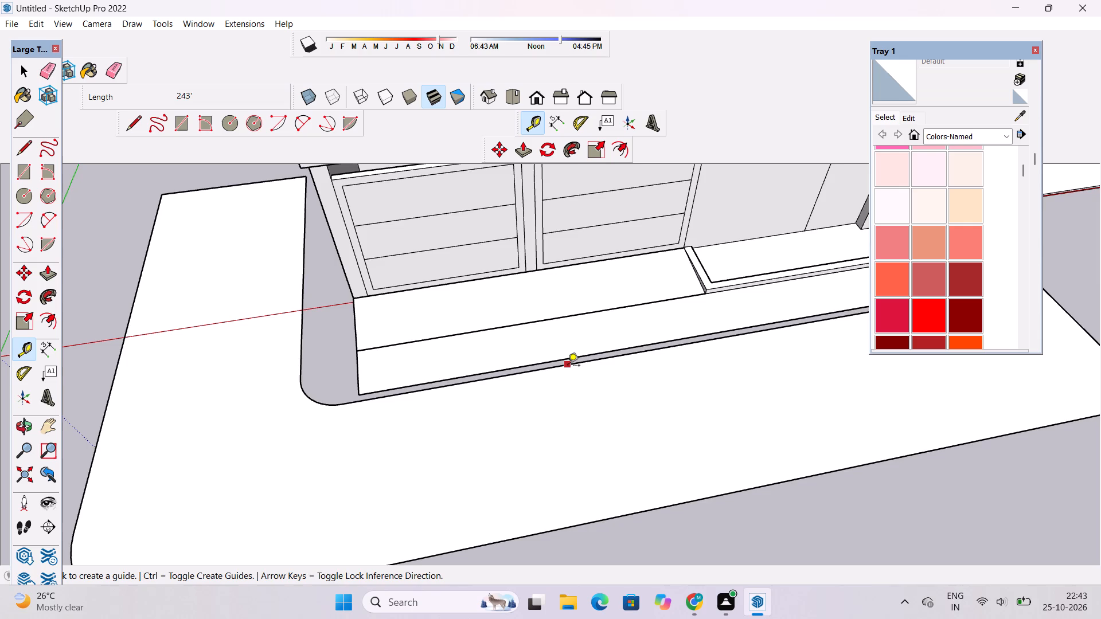
left_click(568, 366)
scroll(568, 366, "down", 7)
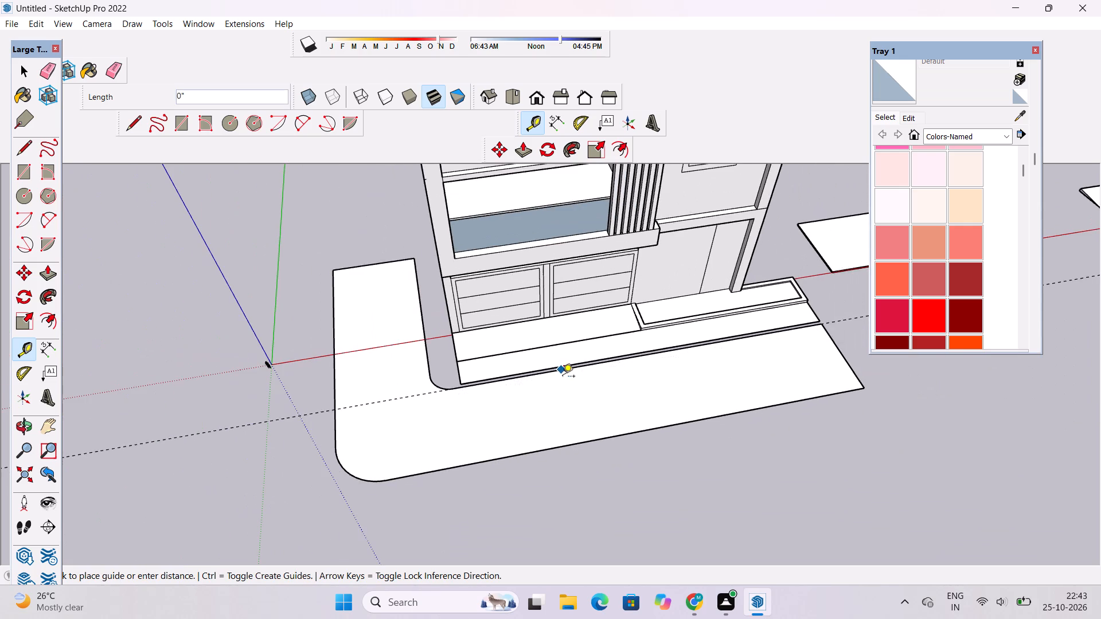
scroll(561, 383, "up", 2)
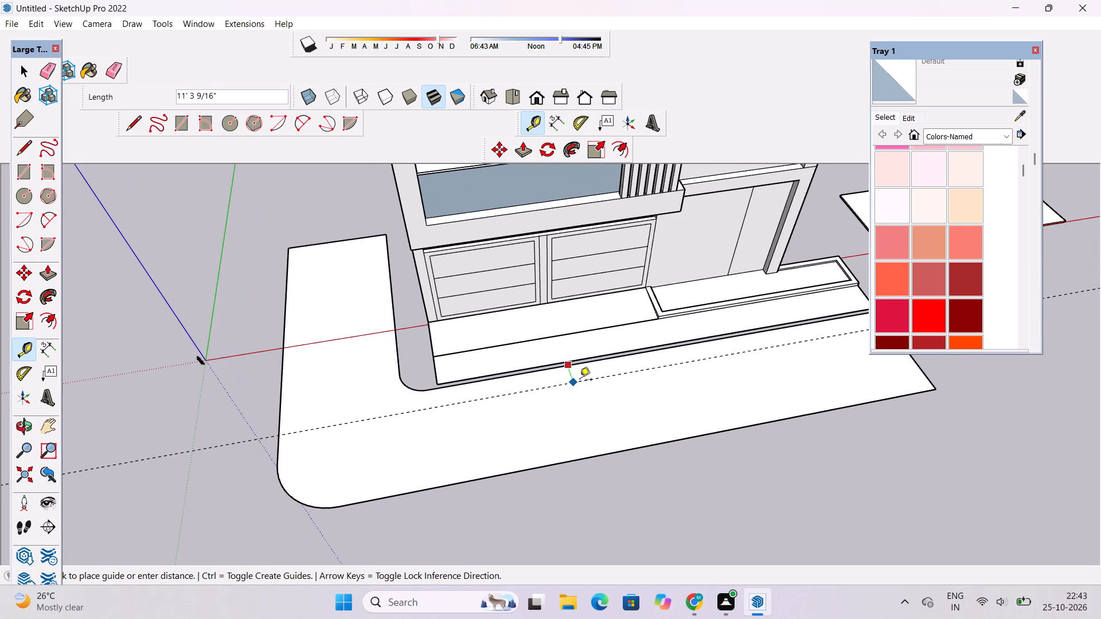
type("10'")
key("Return")
Place a second guide line on the slab's side leg, 10' from its inner edge beside the house.
scroll(579, 380, "down", 3)
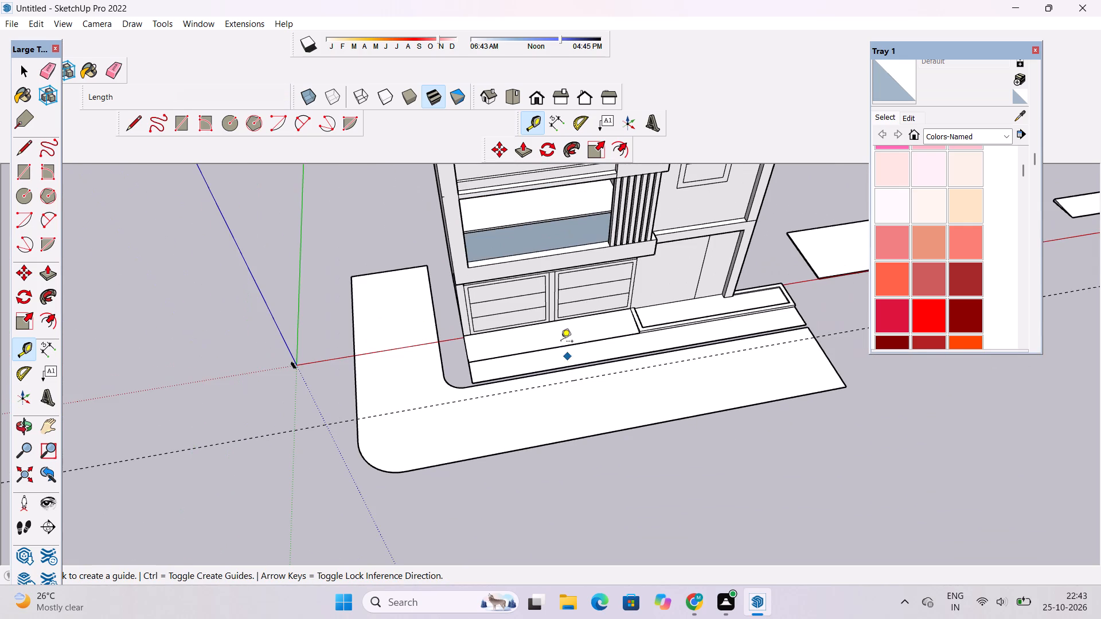
scroll(444, 350, "up", 6)
left_click(440, 350)
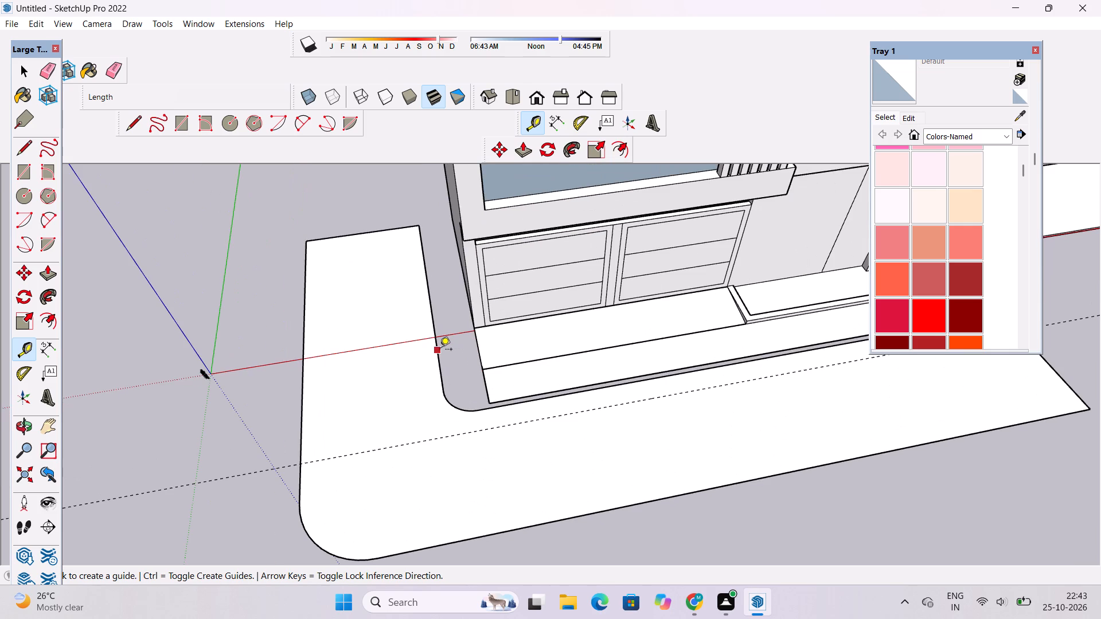
type("10")
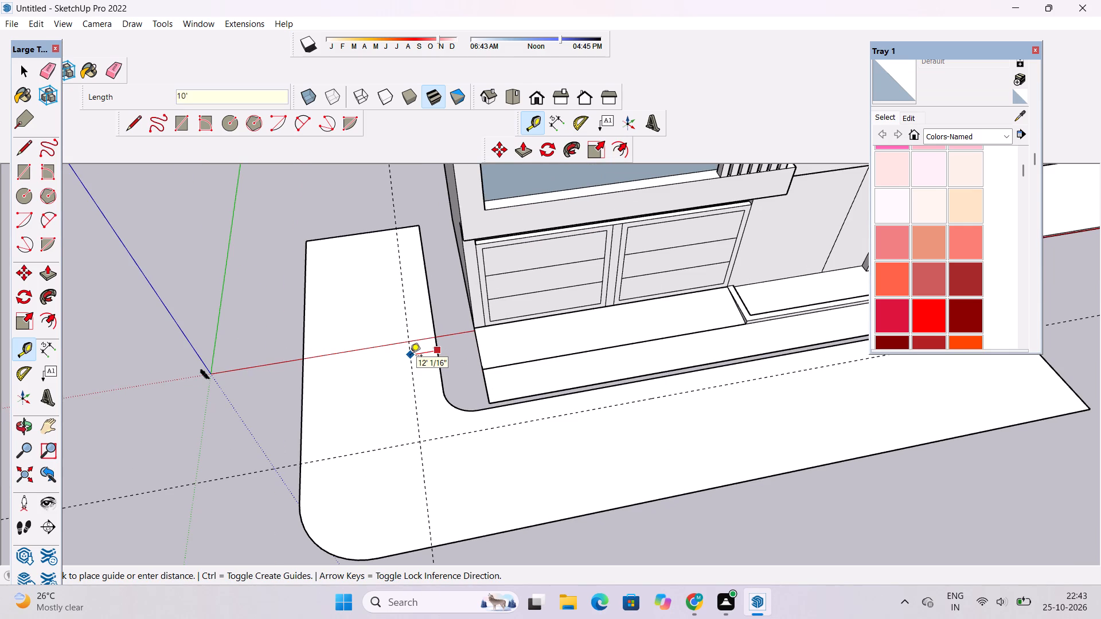
key("apostrophe")
key("Return")
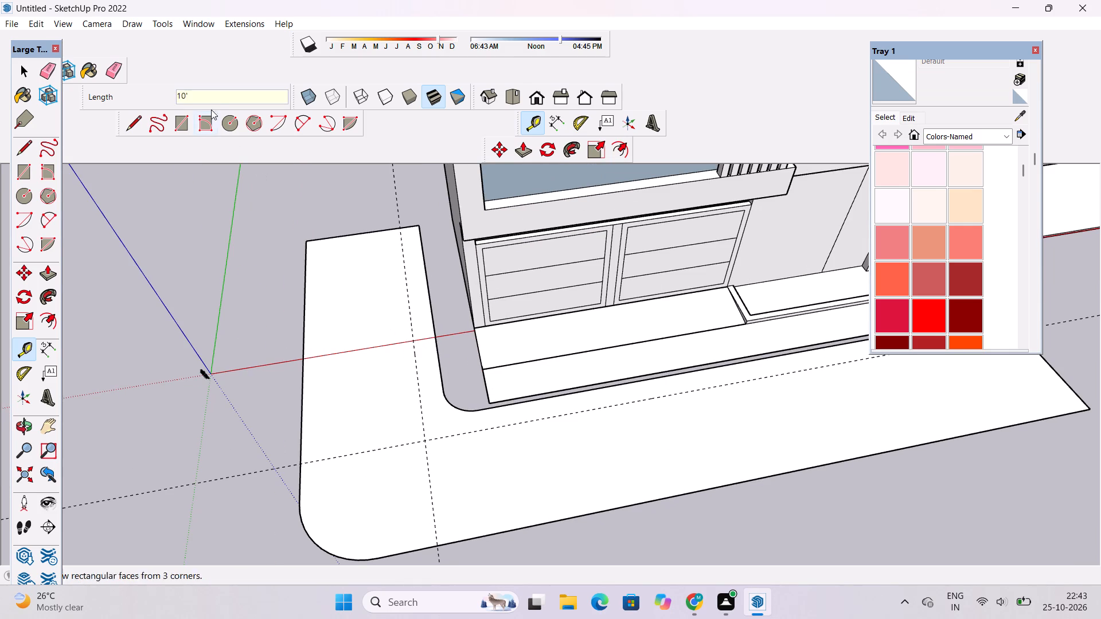
Draw an L-shaped line along both guides, from the side leg's back edge through their intersection to the slab's front-run end.
left_click(131, 130)
scroll(161, 221, "down", 2)
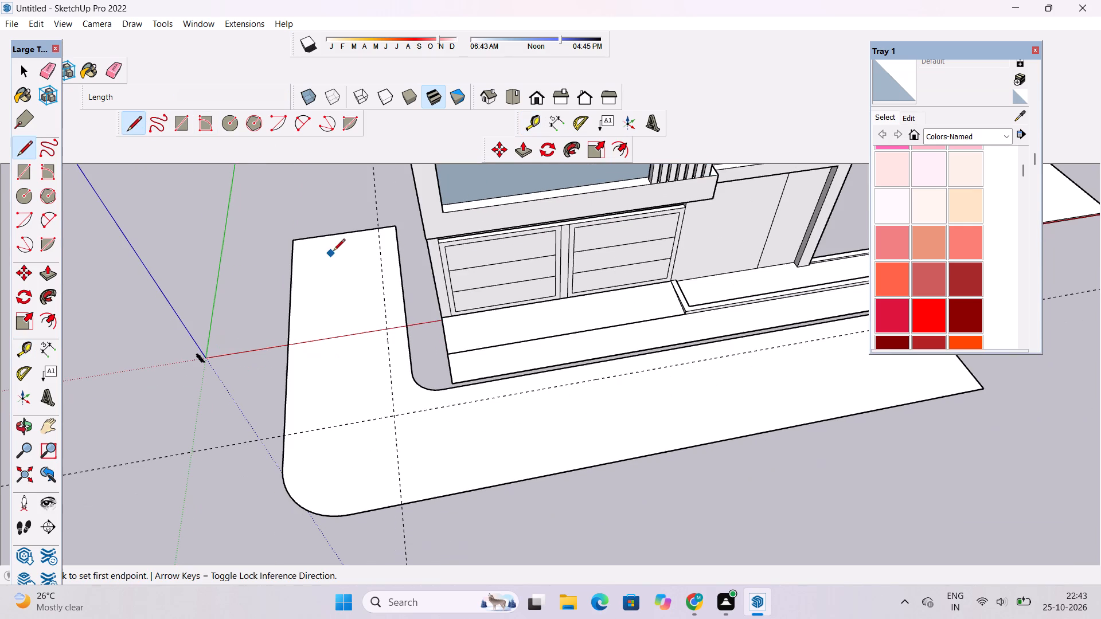
left_click(377, 229)
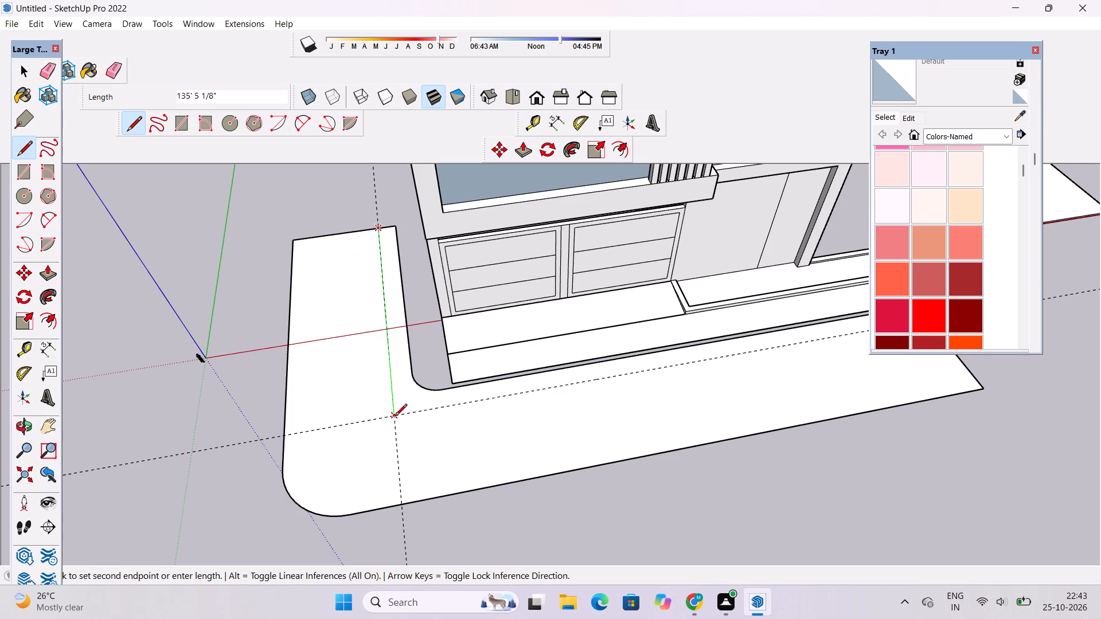
left_click(395, 417)
scroll(255, 401, "down", 5)
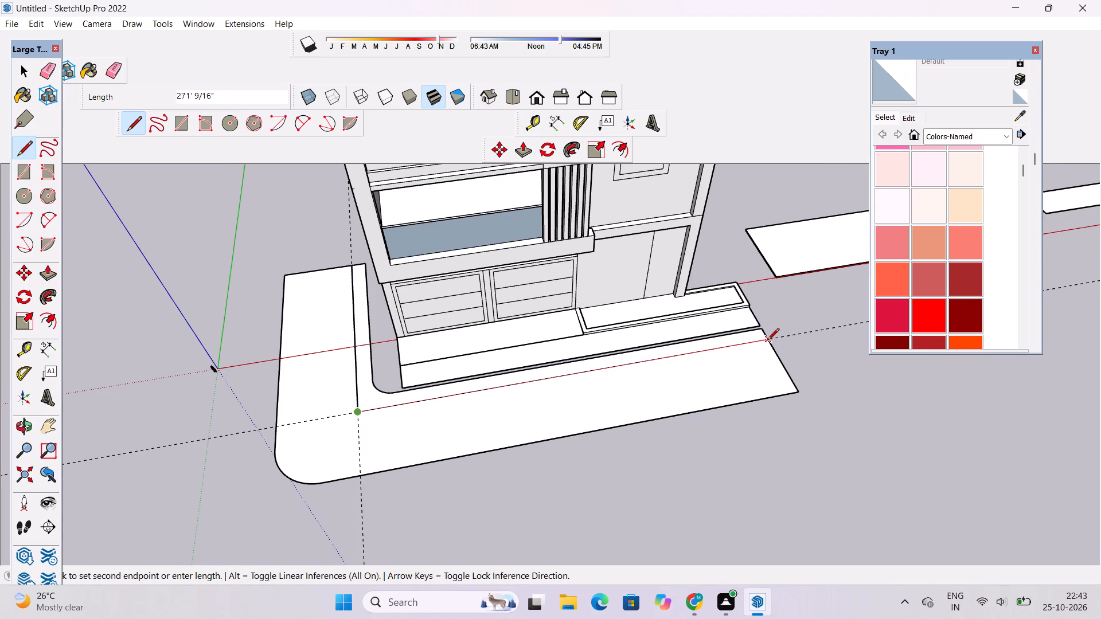
left_click(767, 342)
Erase the two construction guides crossing the slab.
left_click(114, 73)
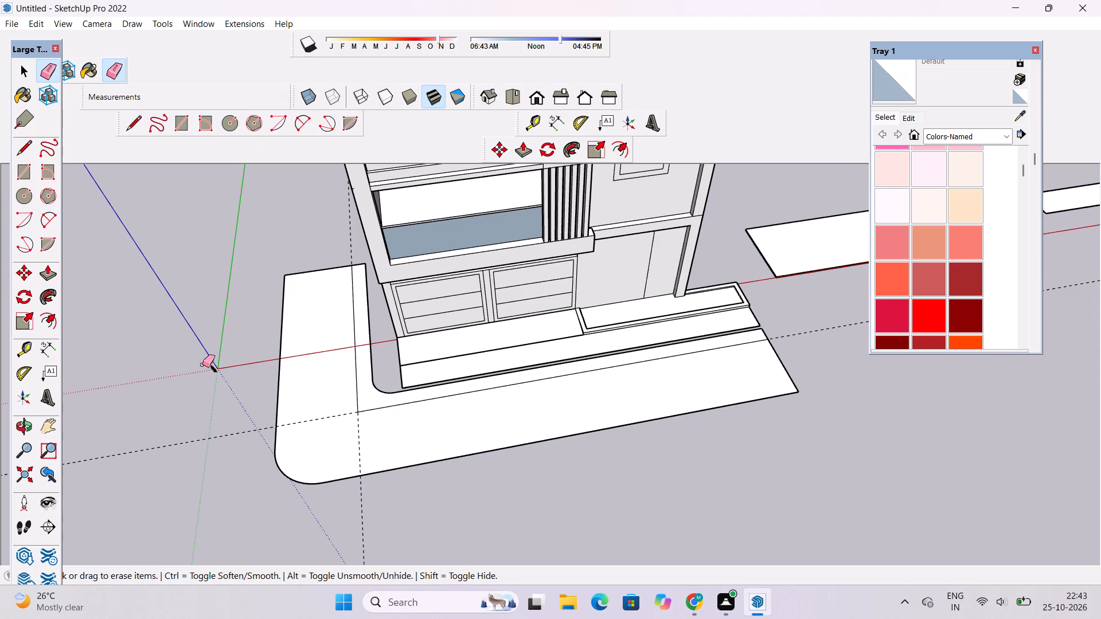
left_click_drag(208, 395, 212, 441)
left_click_drag(366, 432, 347, 438)
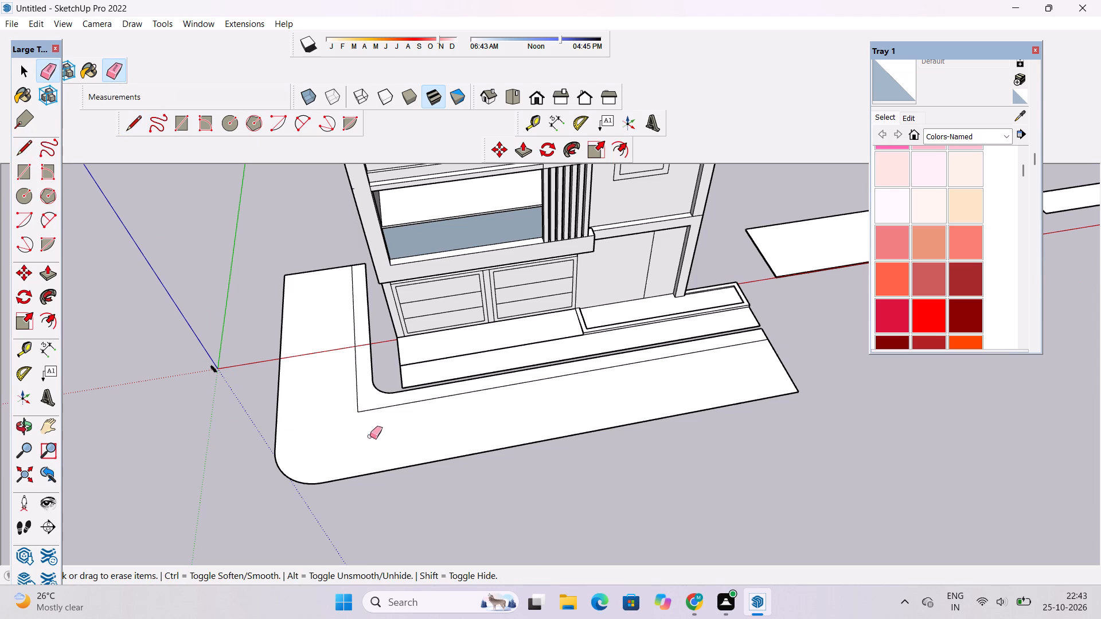
Round the inner L-line's corner with a tangent two-point arc about 29' across, trimming the sharp corner.
left_click(52, 217)
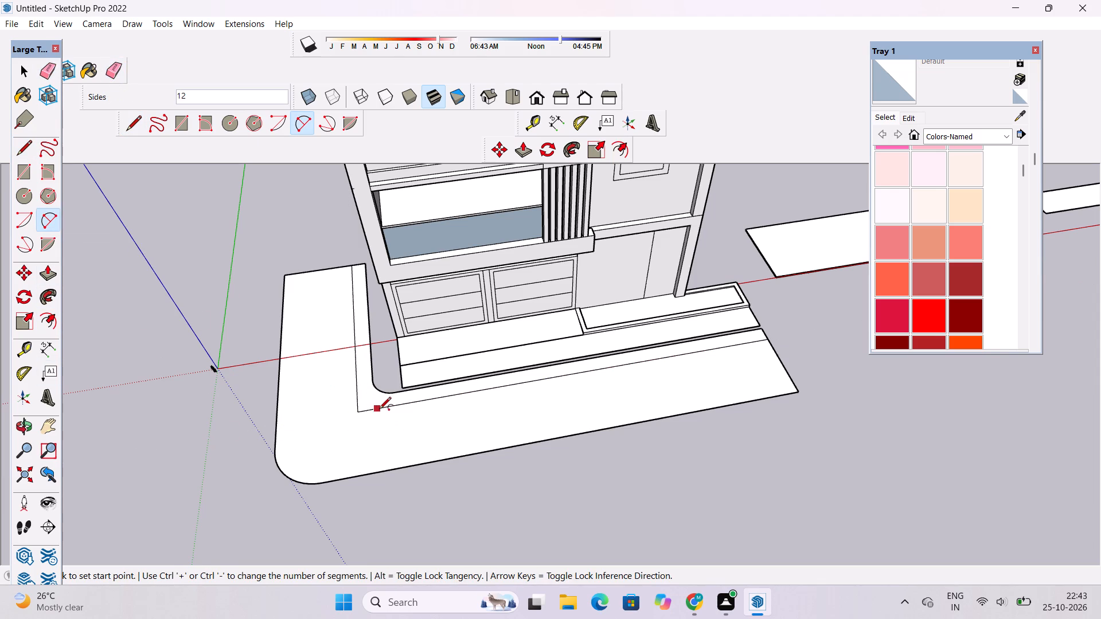
left_click(392, 409)
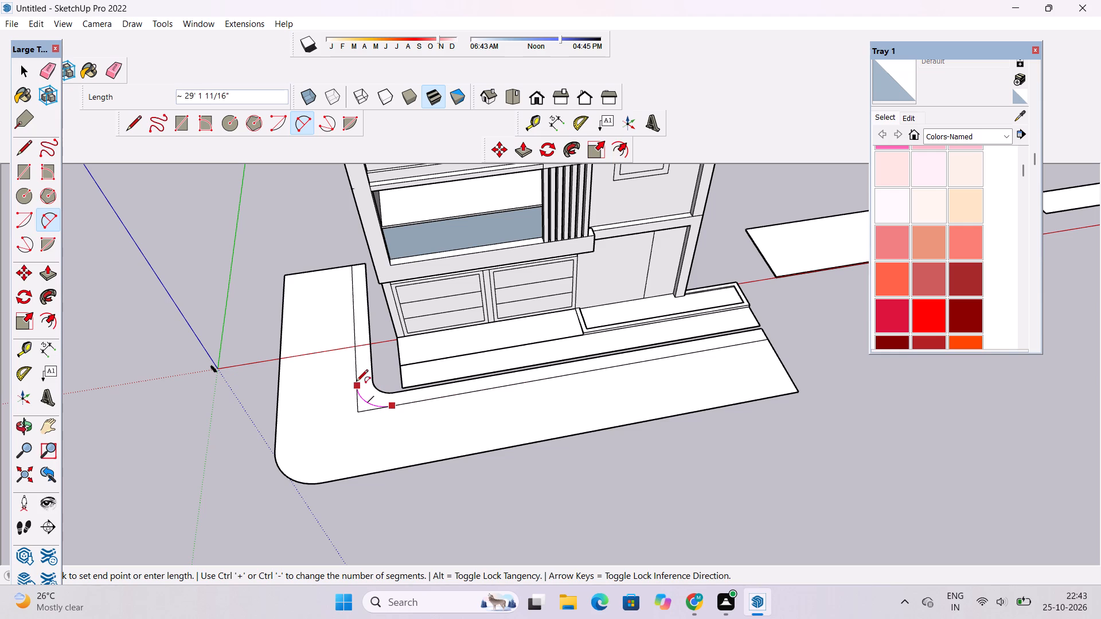
double_click(356, 385)
key("space")
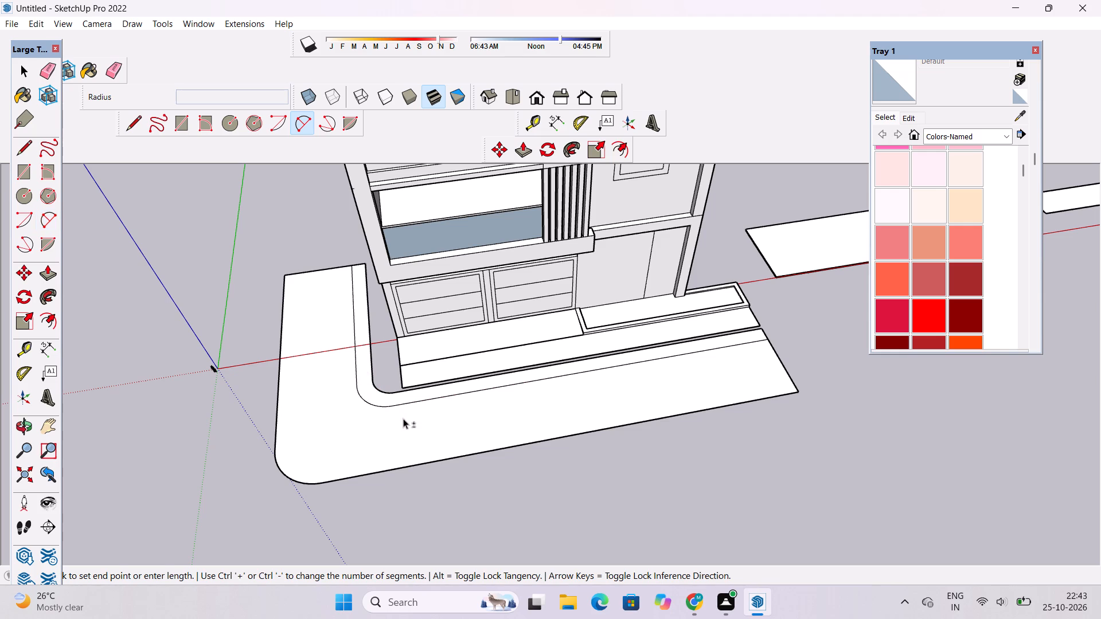
Offset the outer slab face's outline inward by about 2' 2", starting from the inner L-line beside the house.
left_click_drag(401, 419, 377, 426, "shift")
left_click(302, 233)
scroll(347, 331, "up", 2)
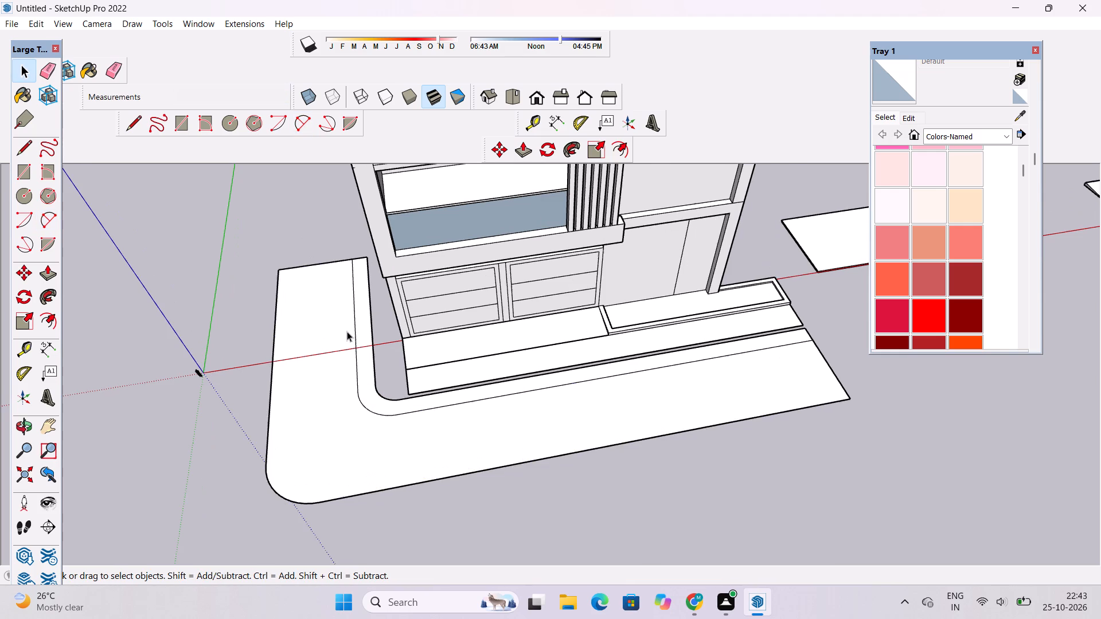
key("o")
key("d")
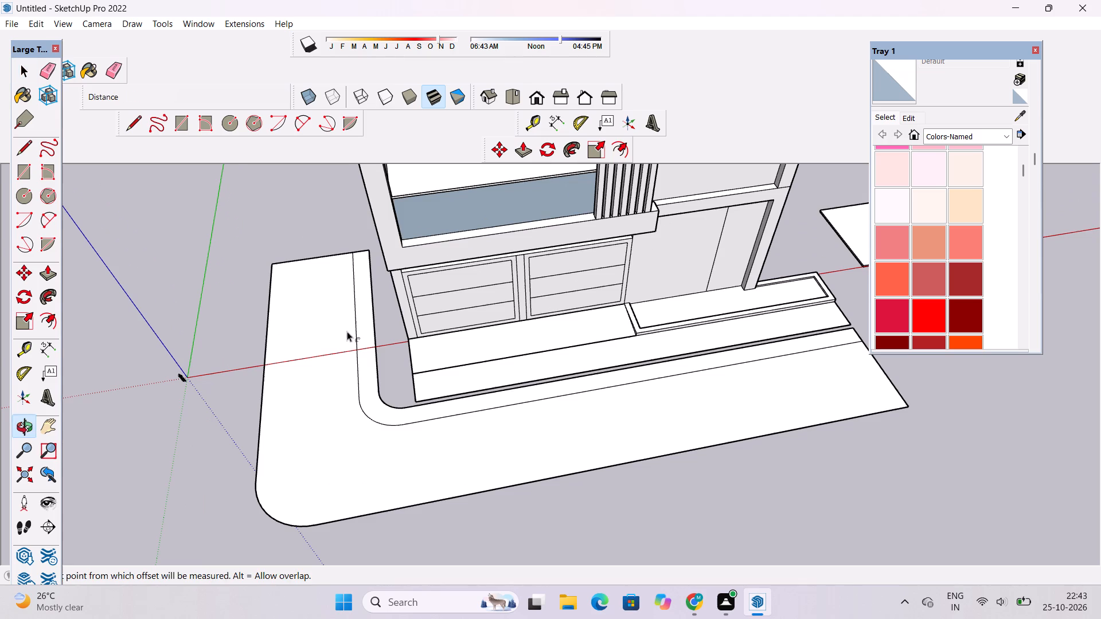
key("f")
left_click(356, 381)
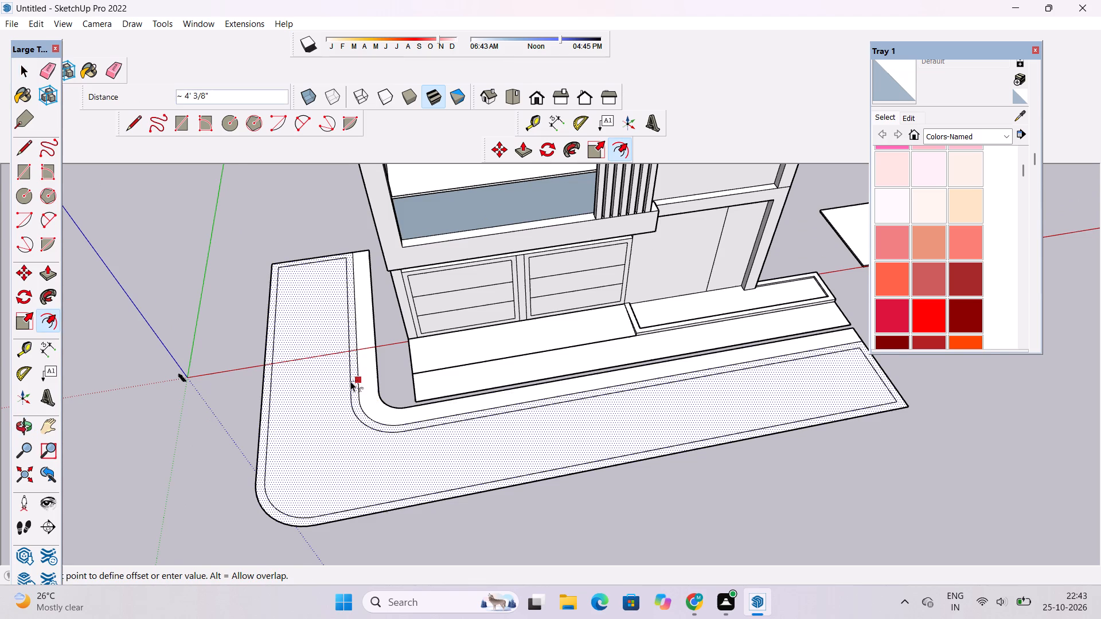
scroll(350, 381, "up", 2)
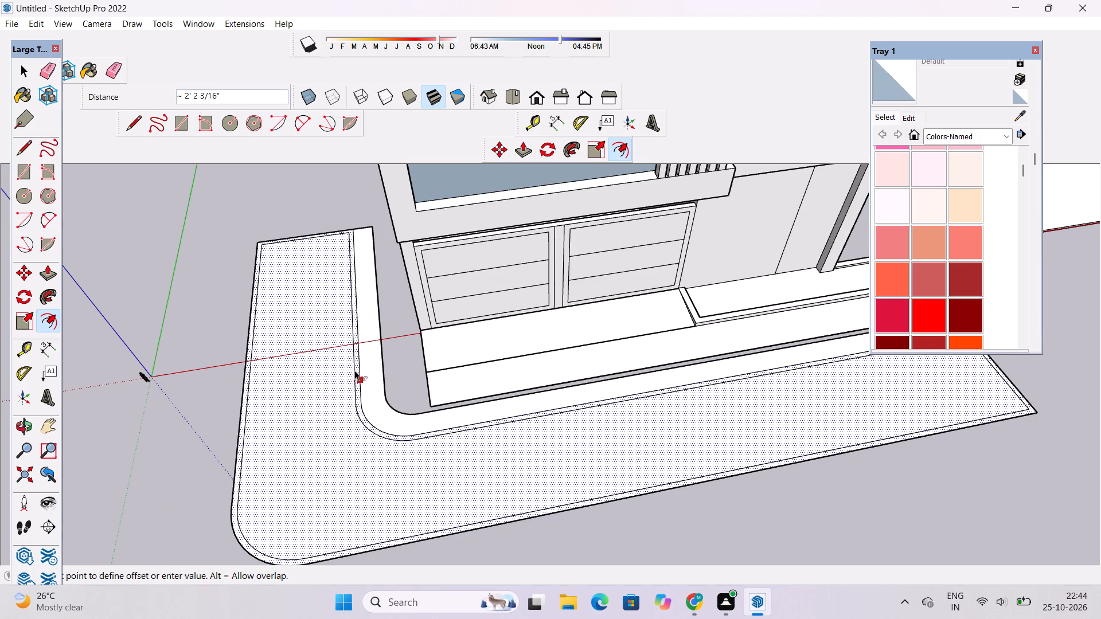
left_click(354, 370)
key("space")
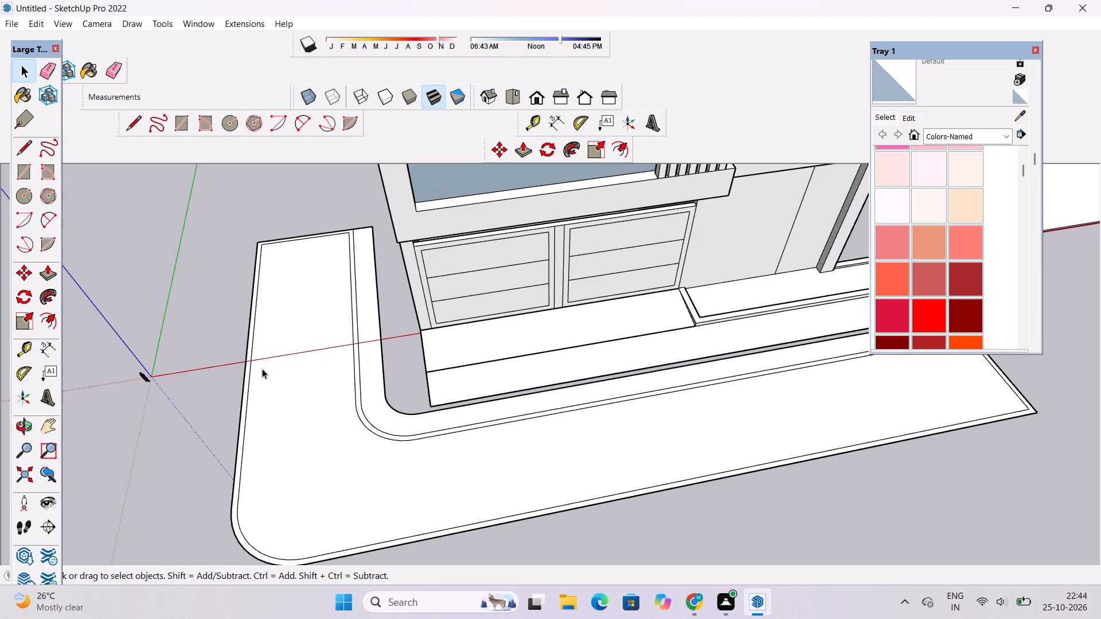
left_click(177, 363)
Extend the offset L-line with short lines from its corners to the slab's back edge and front-run end.
key("l")
scroll(354, 231, "up", 2)
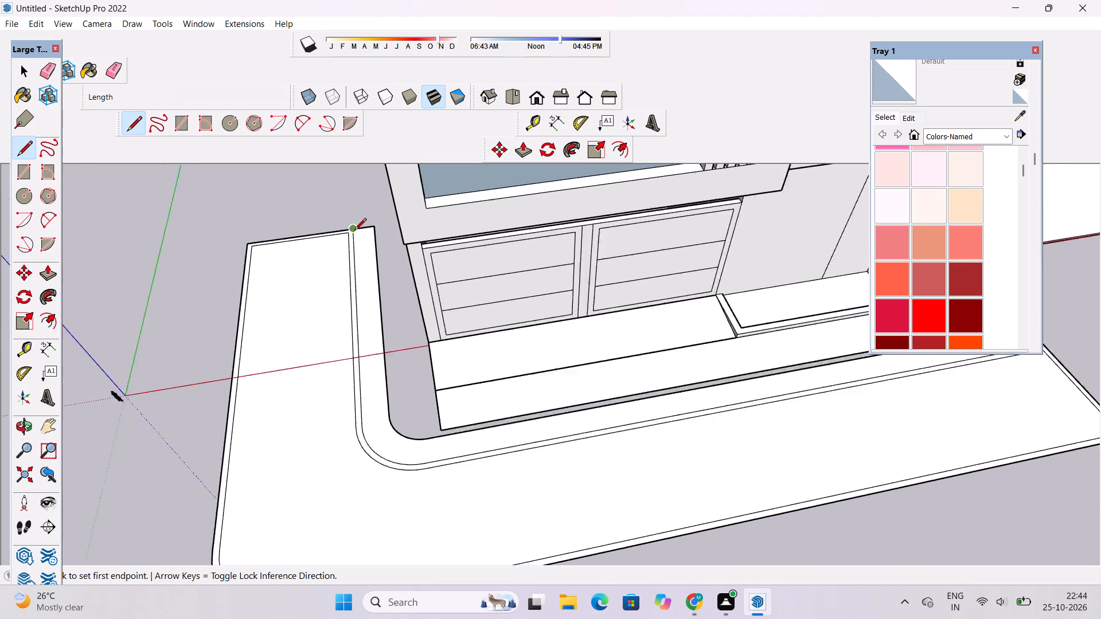
scroll(354, 231, "up", 15)
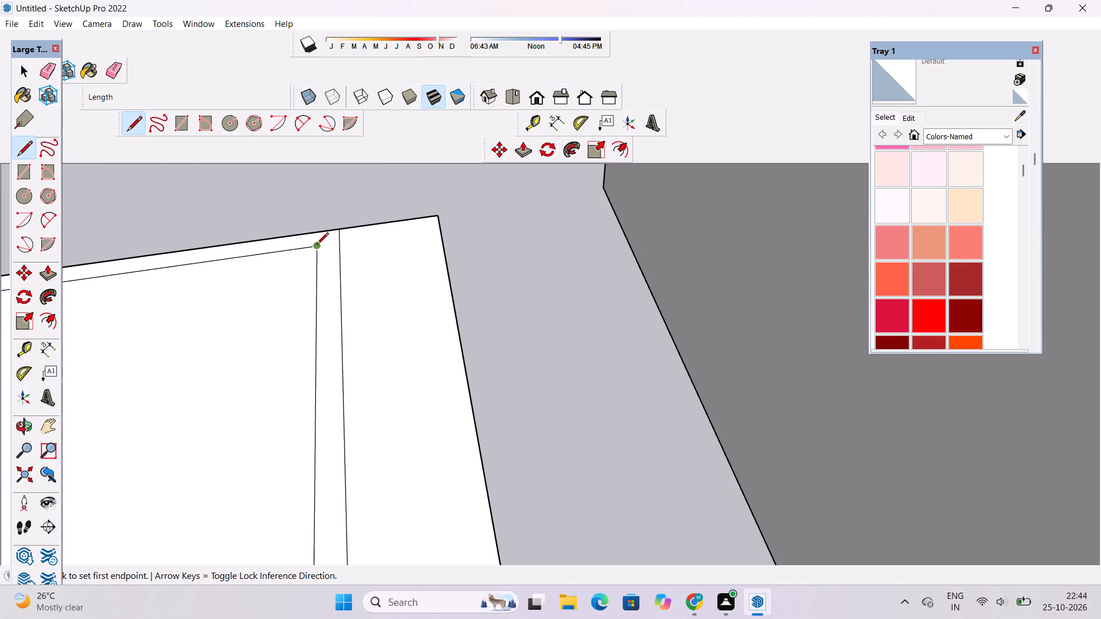
left_click(317, 248)
left_click(317, 232)
scroll(284, 206, "down", 12)
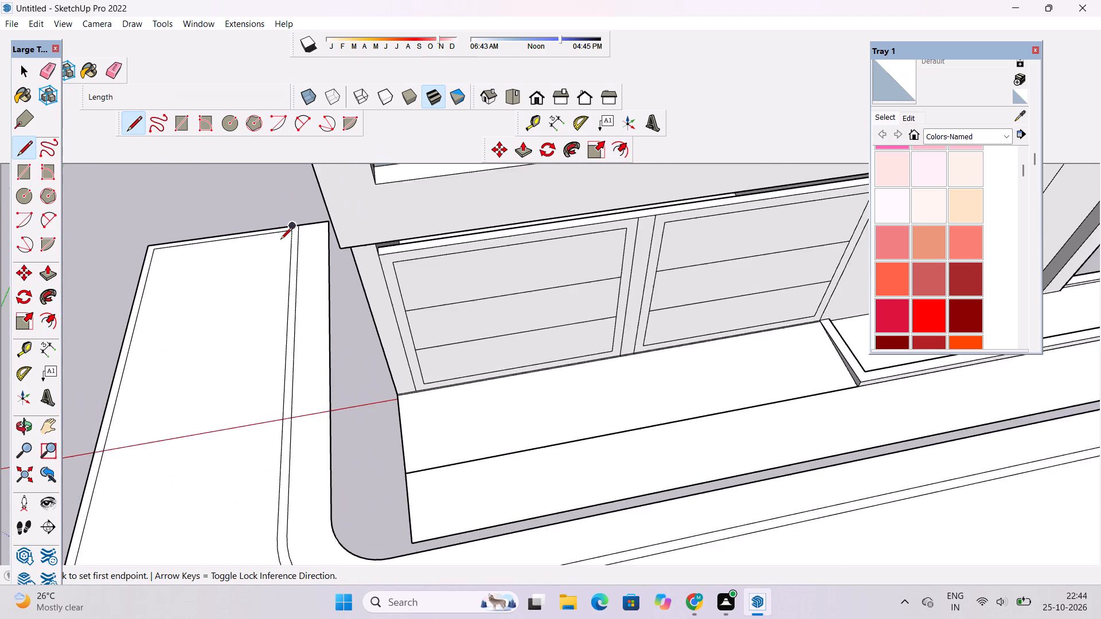
scroll(280, 240, "down", 12)
scroll(666, 288, "up", 18)
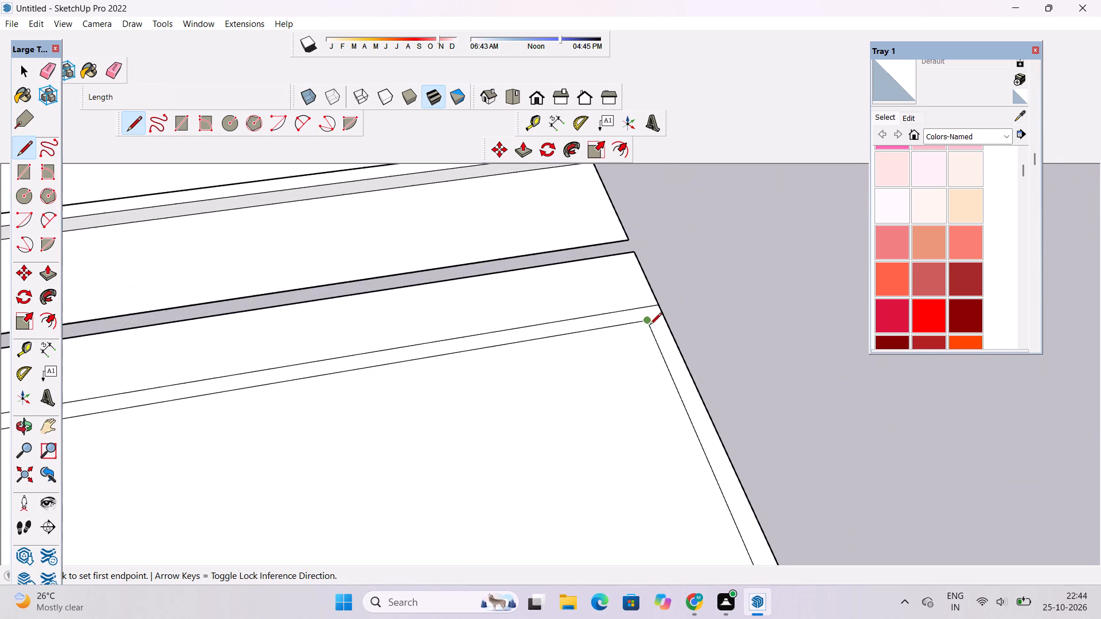
left_click(646, 324)
left_click(663, 320)
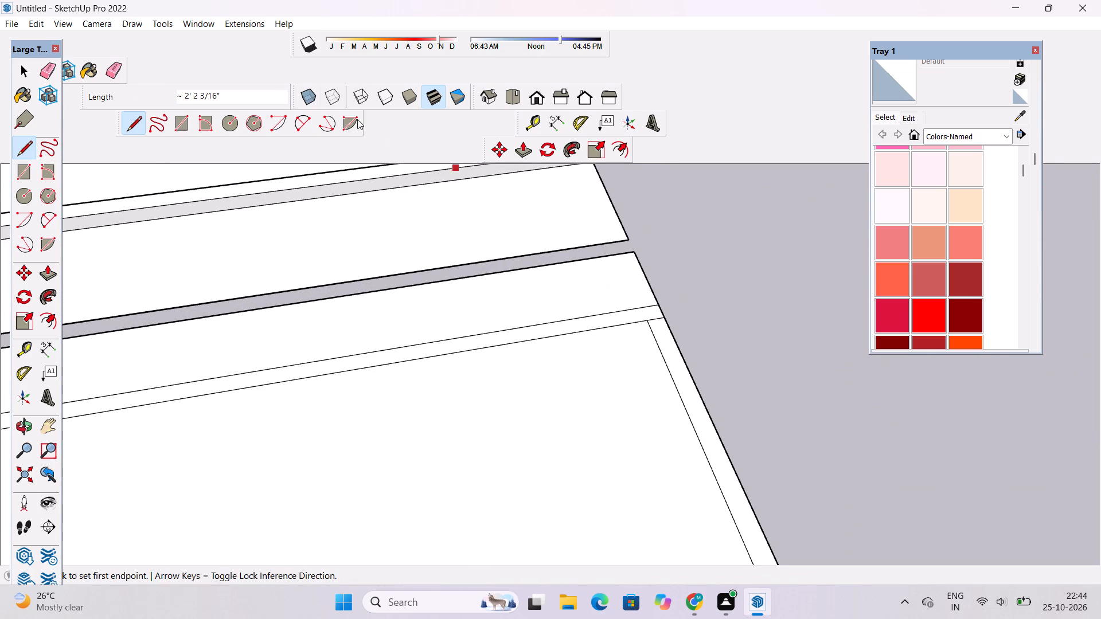
Erase the surplus offset edges at the slab's front-run end and along its outer front edge.
left_click(111, 69)
scroll(603, 195, "down", 6)
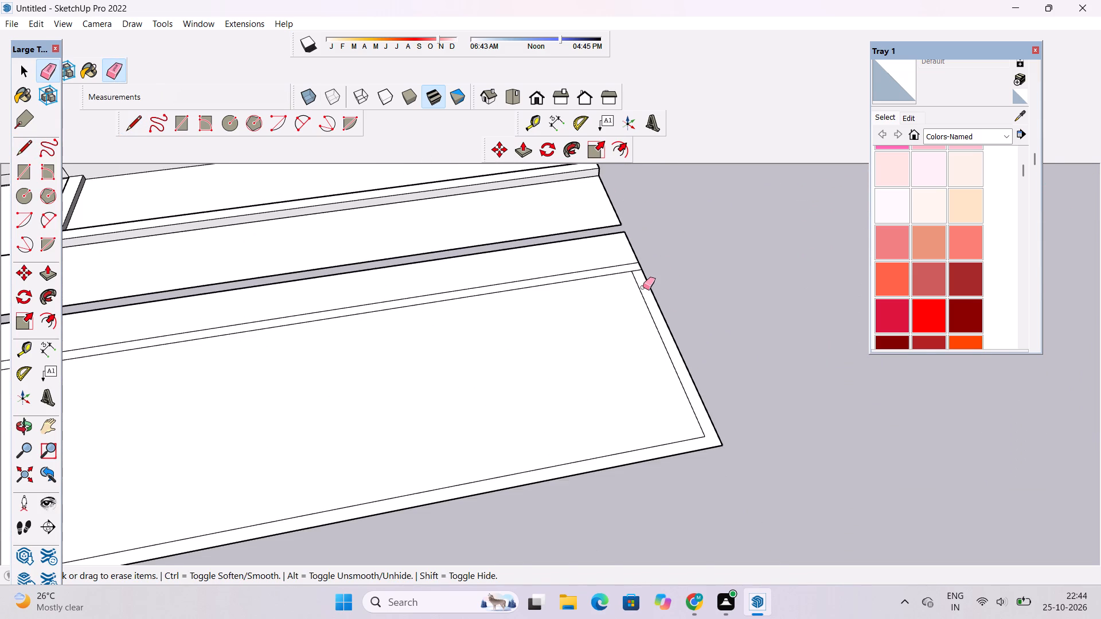
left_click_drag(643, 287, 641, 293)
scroll(666, 256, "down", 5)
scroll(667, 311, "up", 4)
left_click_drag(678, 361, 679, 369)
scroll(765, 312, "down", 2)
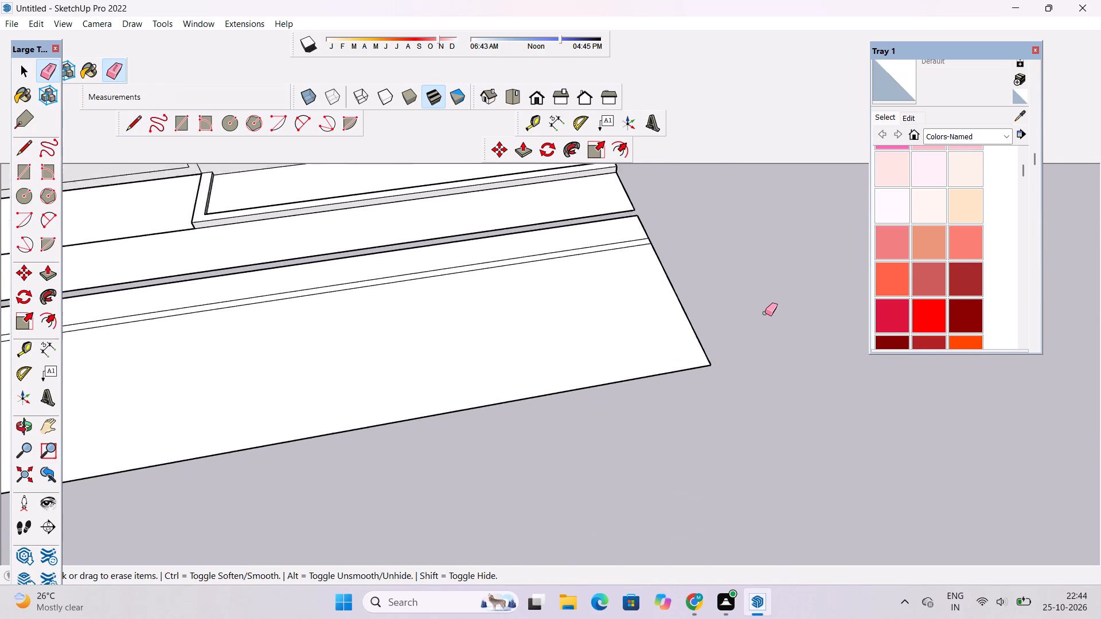
Erase the remaining surplus offset edges along the side leg, outer rounded corner, front edge and back end, keeping the slab outline.
scroll(765, 313, "down", 9)
scroll(153, 373, "up", 10)
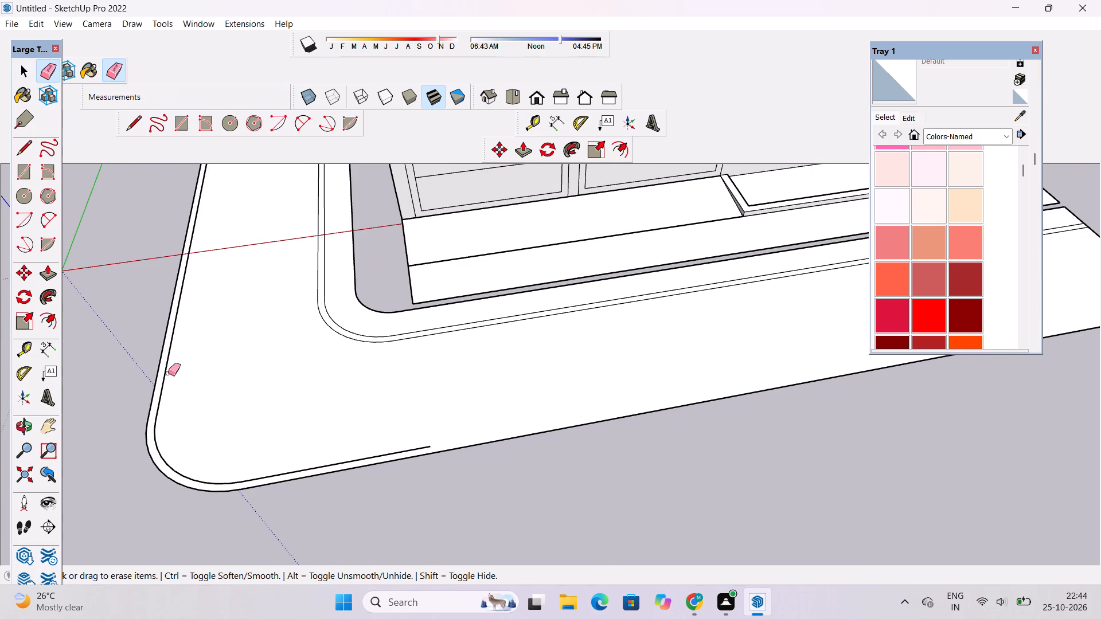
left_click_drag(168, 373, 162, 378)
scroll(217, 349, "down", 5)
scroll(214, 401, "up", 5)
left_click(150, 388)
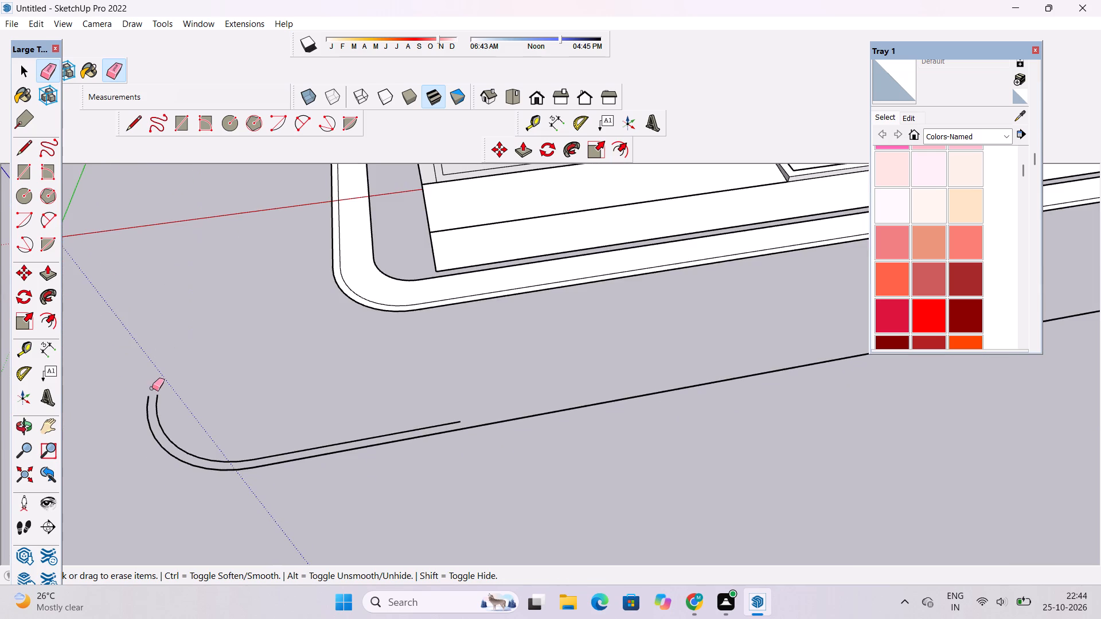
key("ctrl+z")
left_click_drag(158, 388, 157, 397)
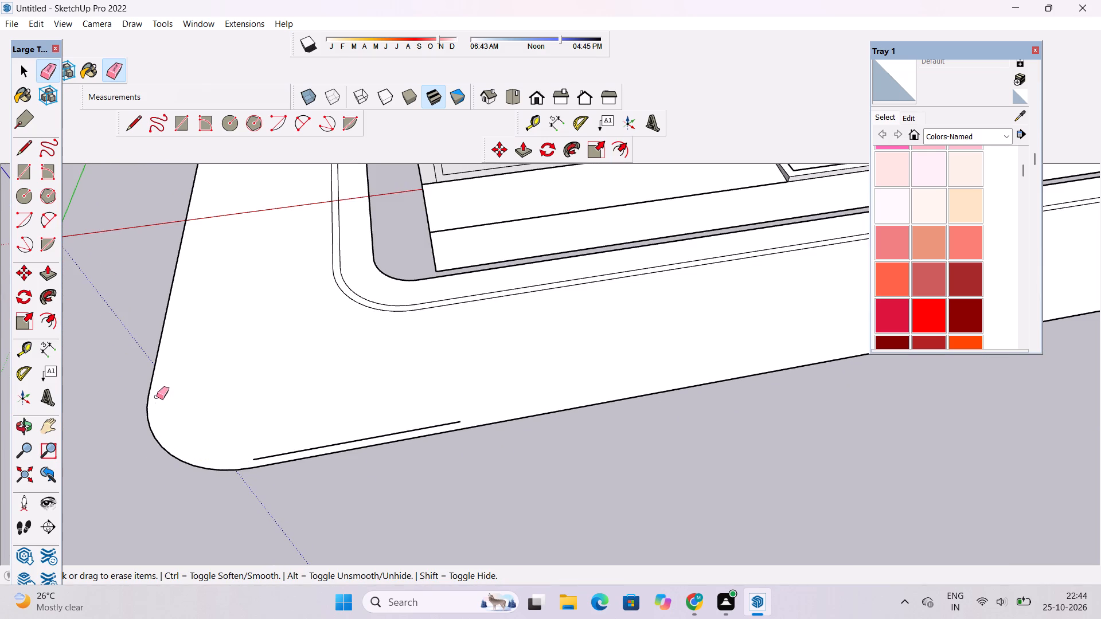
left_click(309, 448)
scroll(356, 499, "down", 8)
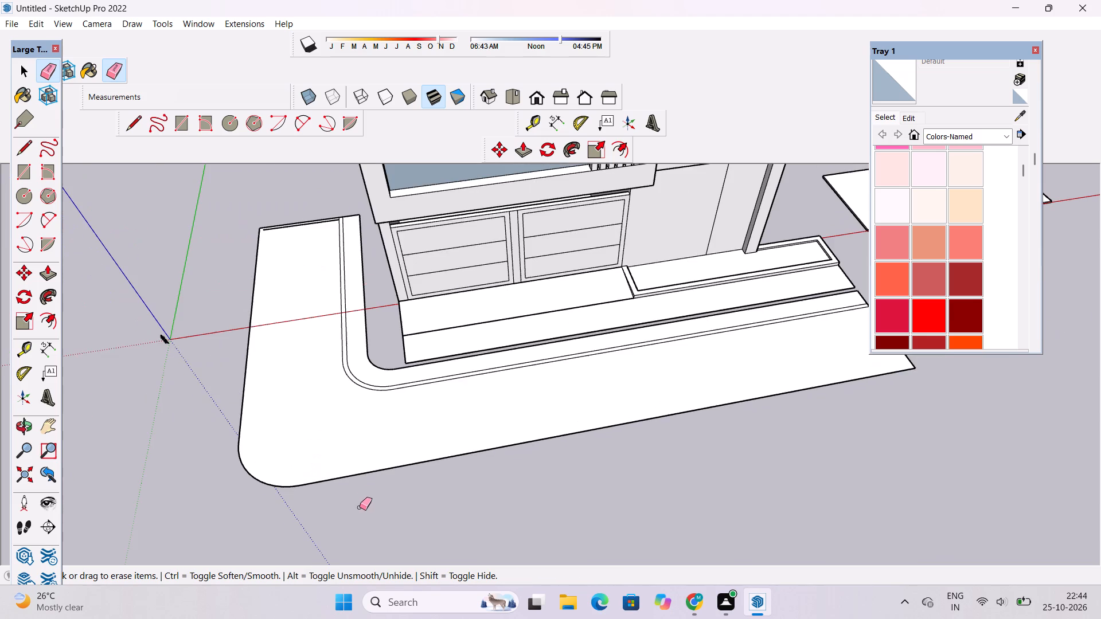
scroll(329, 199, "up", 16)
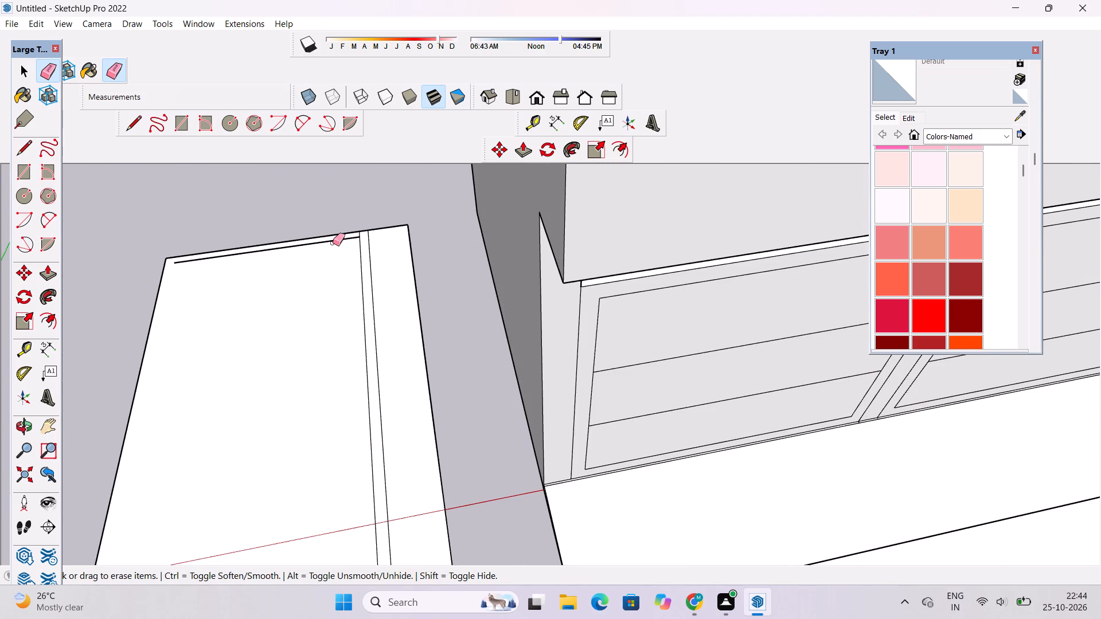
left_click(334, 242)
scroll(307, 241, "down", 12)
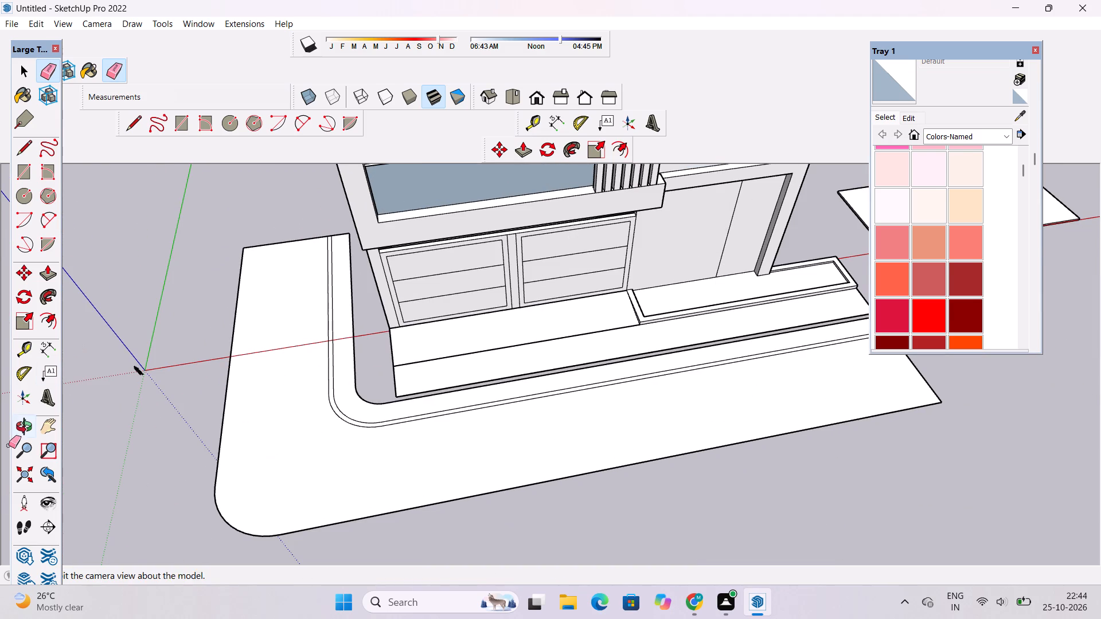
Examine the house and the divided ground slab from several angles, both close up and from a distance.
left_click(21, 424)
scroll(471, 422, "down", 11)
left_click_drag(563, 436, 526, 451)
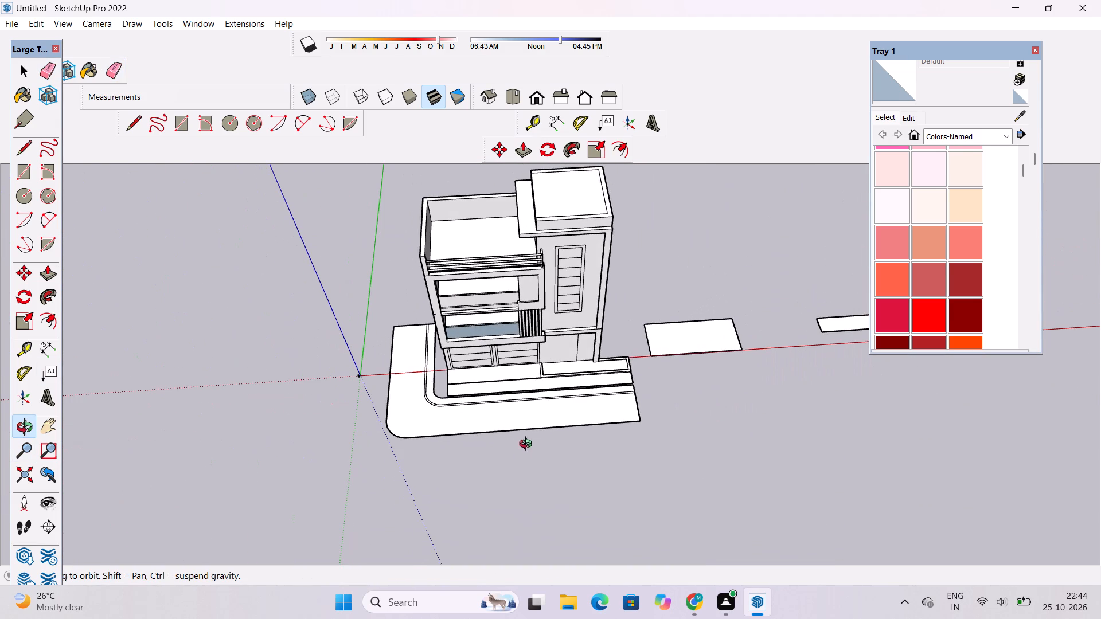
scroll(498, 387, "down", 2)
scroll(479, 359, "up", 4)
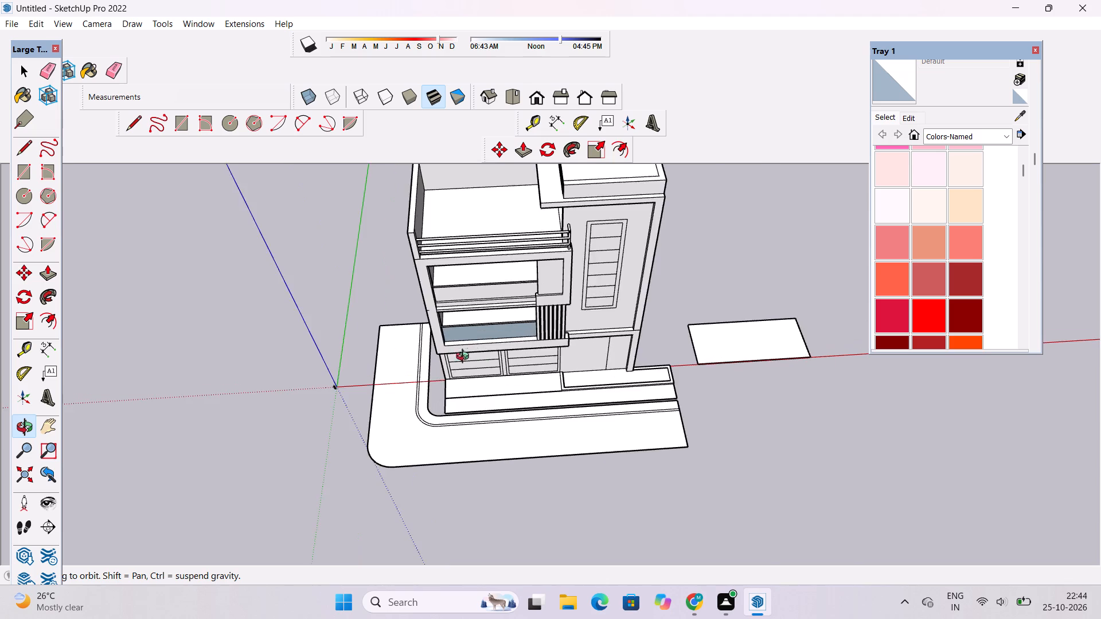
scroll(438, 379, "up", 5)
scroll(369, 399, "down", 3)
left_click_drag(304, 412, 506, 242)
scroll(480, 267, "down", 6)
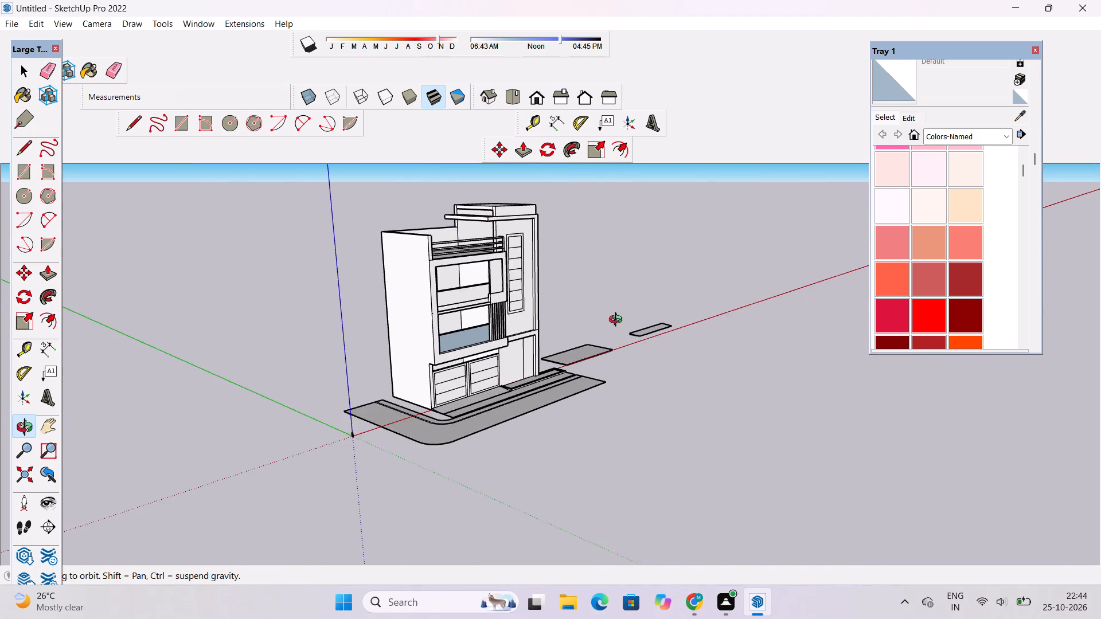
left_click_drag(646, 319, 443, 494)
scroll(495, 349, "up", 11)
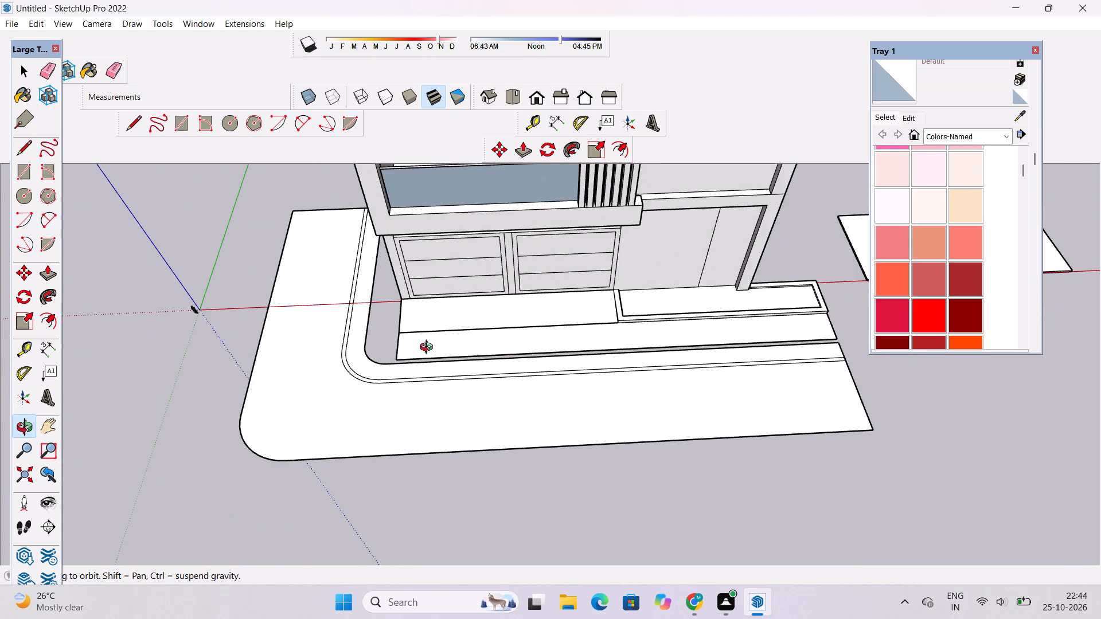
left_click_drag(405, 348, 632, 291)
scroll(668, 268, "down", 5)
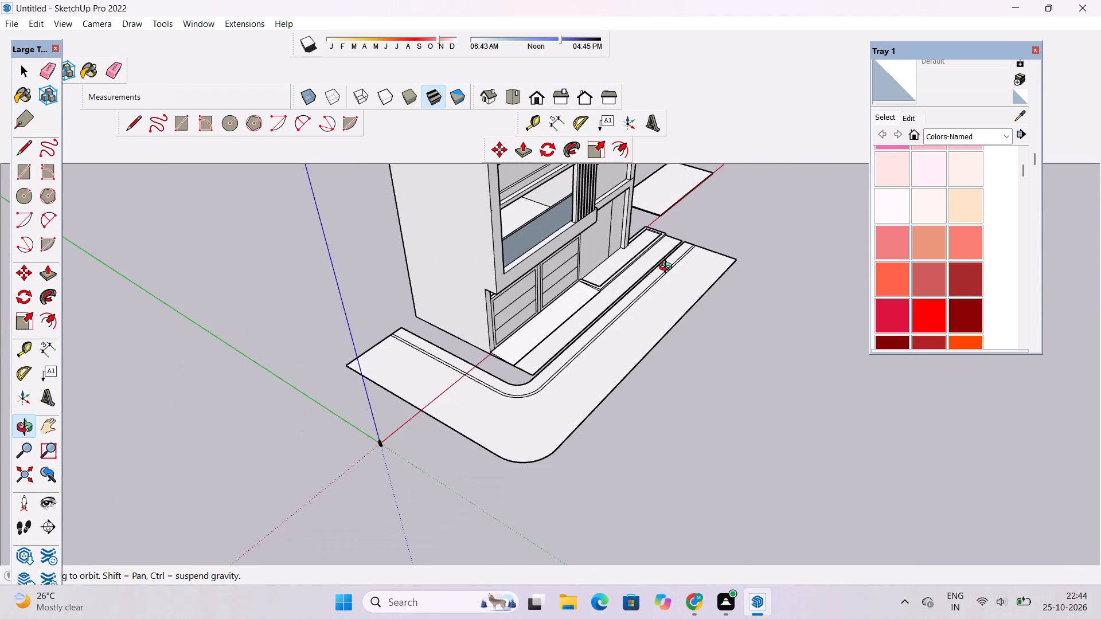
scroll(442, 338, "down", 9)
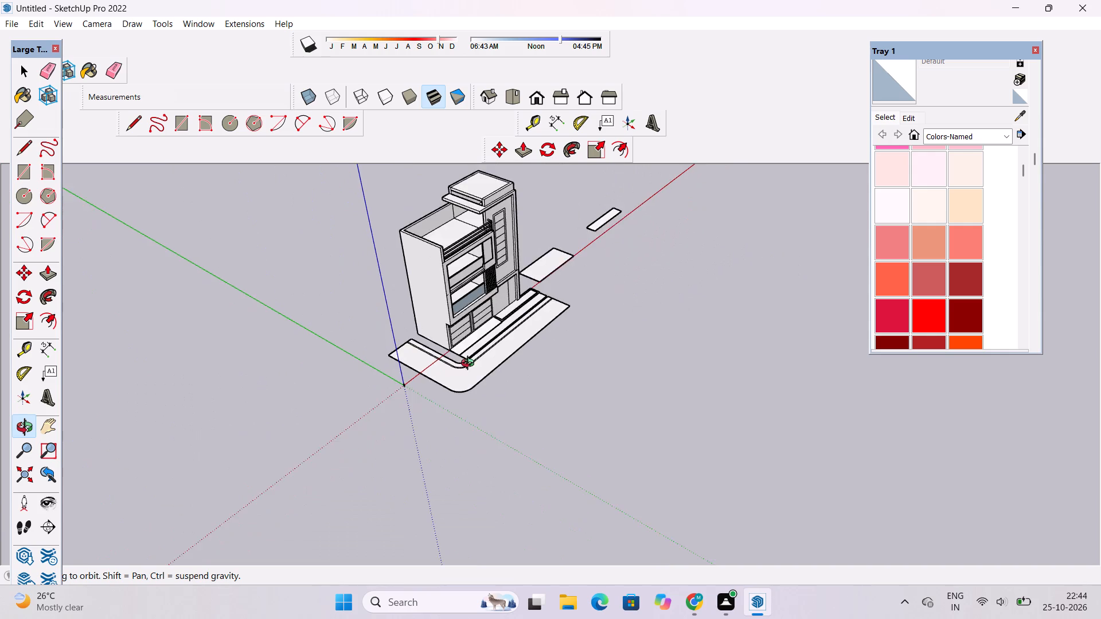
left_click_drag(669, 371, 492, 424)
scroll(523, 296, "up", 16)
left_click_drag(388, 344, 421, 361)
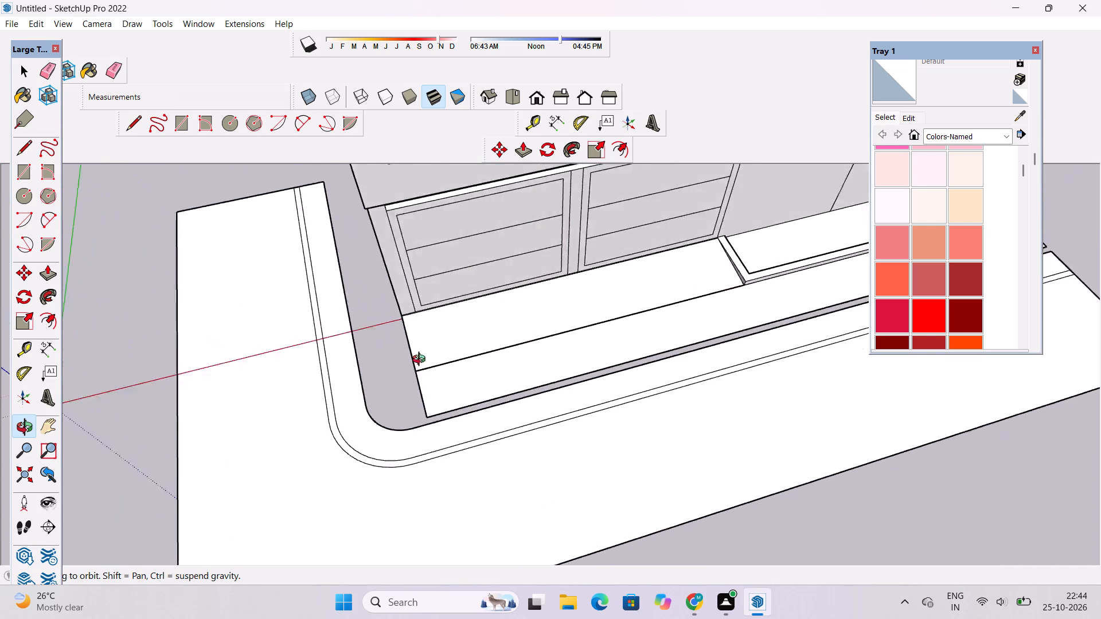
left_click_drag(421, 361, 474, 343)
scroll(315, 343, "down", 7)
left_click_drag(372, 357, 283, 336)
scroll(393, 270, "up", 4)
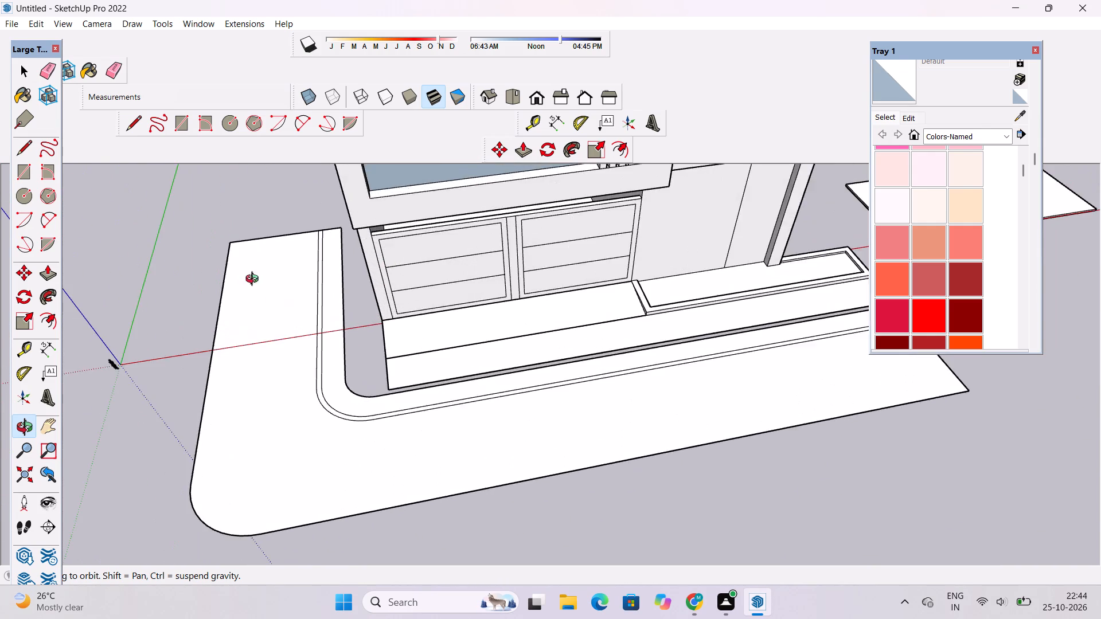
scroll(244, 287, "down", 6)
left_click_drag(257, 332, 225, 187)
scroll(152, 248, "down", 5)
scroll(400, 290, "up", 1)
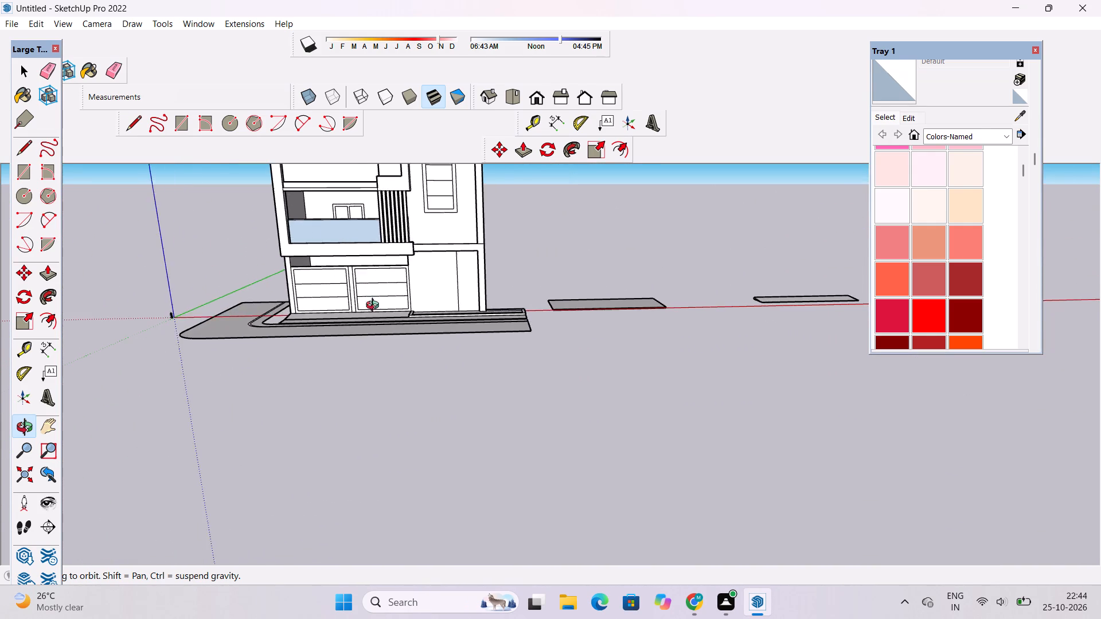
scroll(382, 315, "down", 6)
left_click_drag(345, 343, 551, 398)
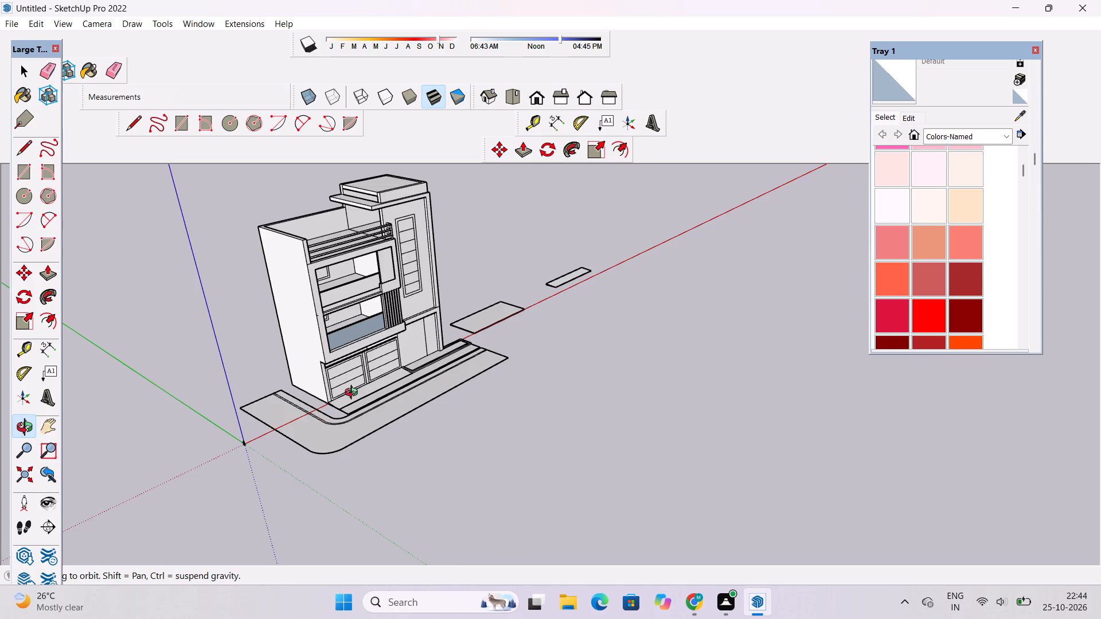
left_click_drag(354, 394, 358, 379, "shift")
scroll(311, 390, "up", 9)
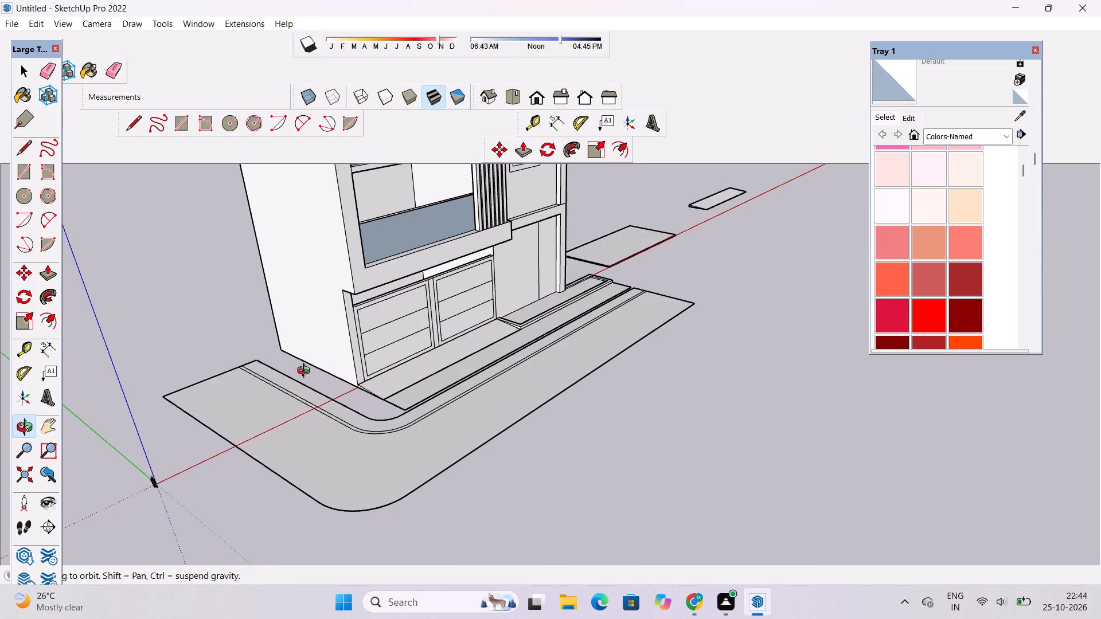
left_click_drag(278, 387, 403, 400, "shift")
scroll(408, 394, "down", 4)
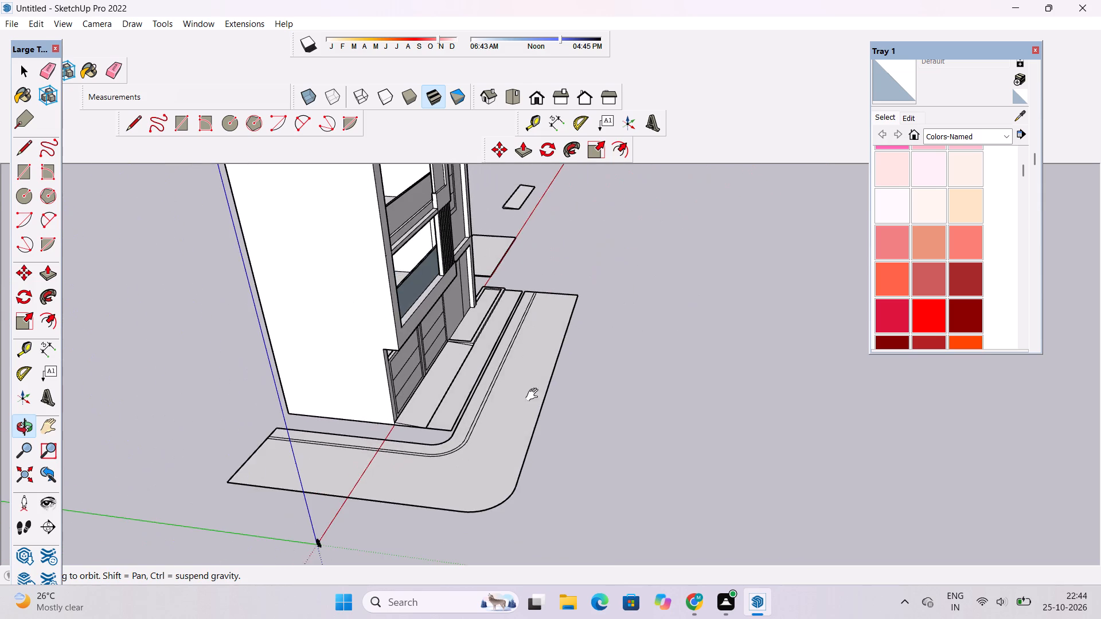
left_click_drag(481, 411, 214, 414)
scroll(411, 371, "up", 2)
left_click_drag(435, 355, 374, 406, "shift")
scroll(392, 385, "down", 2)
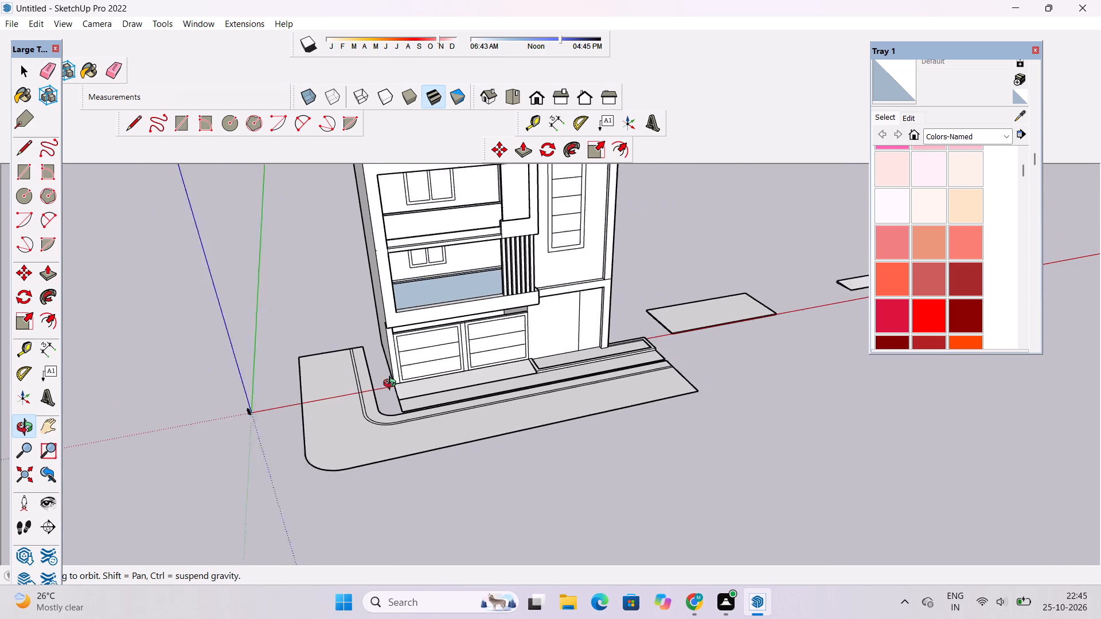
scroll(392, 385, "down", 1)
left_click_drag(425, 396, 419, 420, "shift")
left_click_drag(428, 424, 463, 342)
left_click_drag(485, 363, 434, 369, "shift")
scroll(437, 362, "down", 4, "shift")
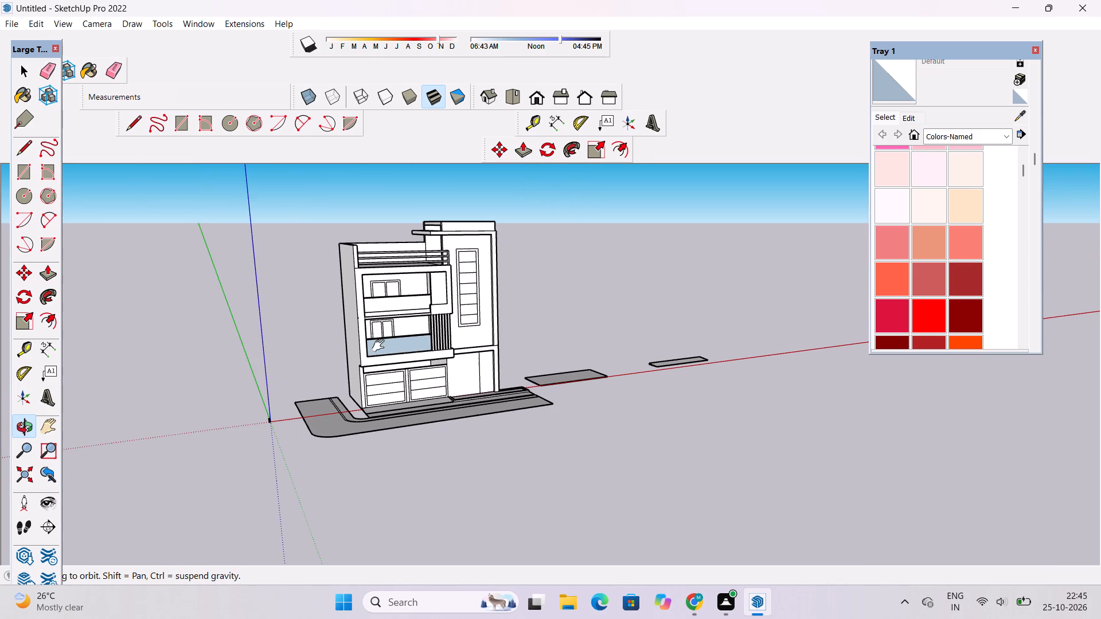
scroll(444, 258, "up", 4, "shift")
left_click_drag(446, 249, 349, 340, "shift")
left_click_drag(370, 397, 354, 363)
left_click_drag(324, 434, 361, 343, "shift")
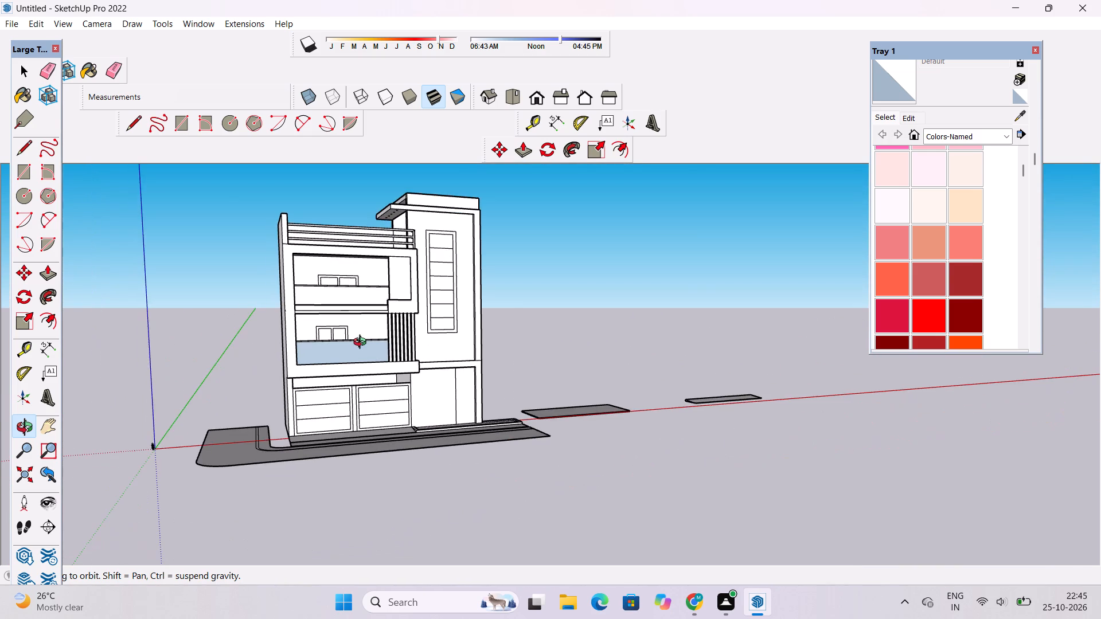
scroll(364, 463, "down", 4)
scroll(393, 389, "up", 4)
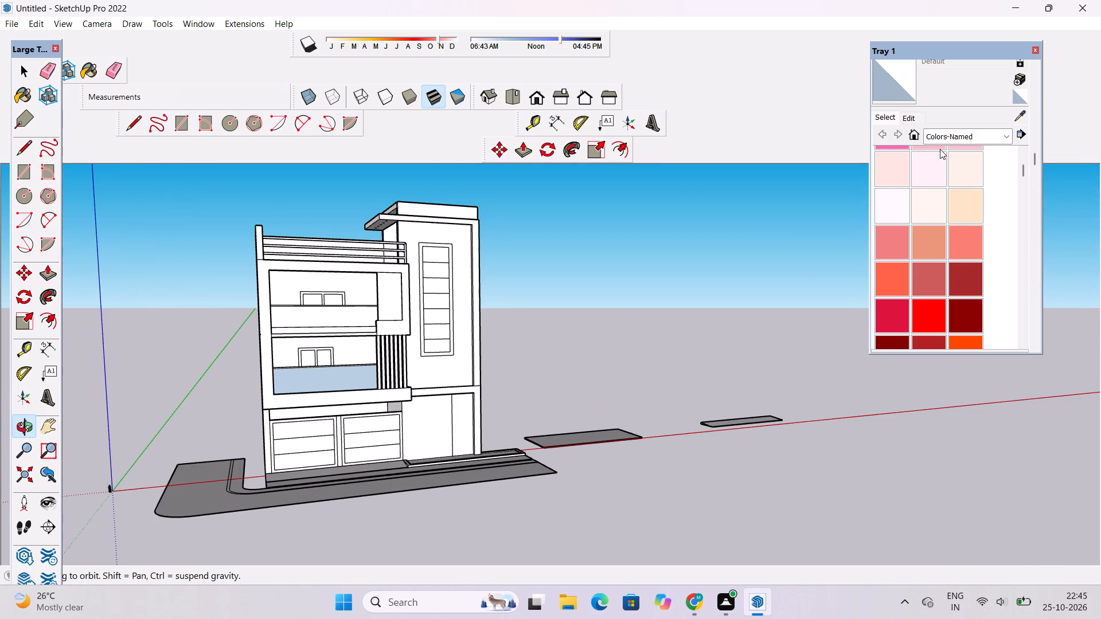
Paint the stair tower's front wall and its roof-cap front with Cladding Siding Tan from the Brick, Cladding and Siding collection.
left_click(937, 135)
left_click(938, 160)
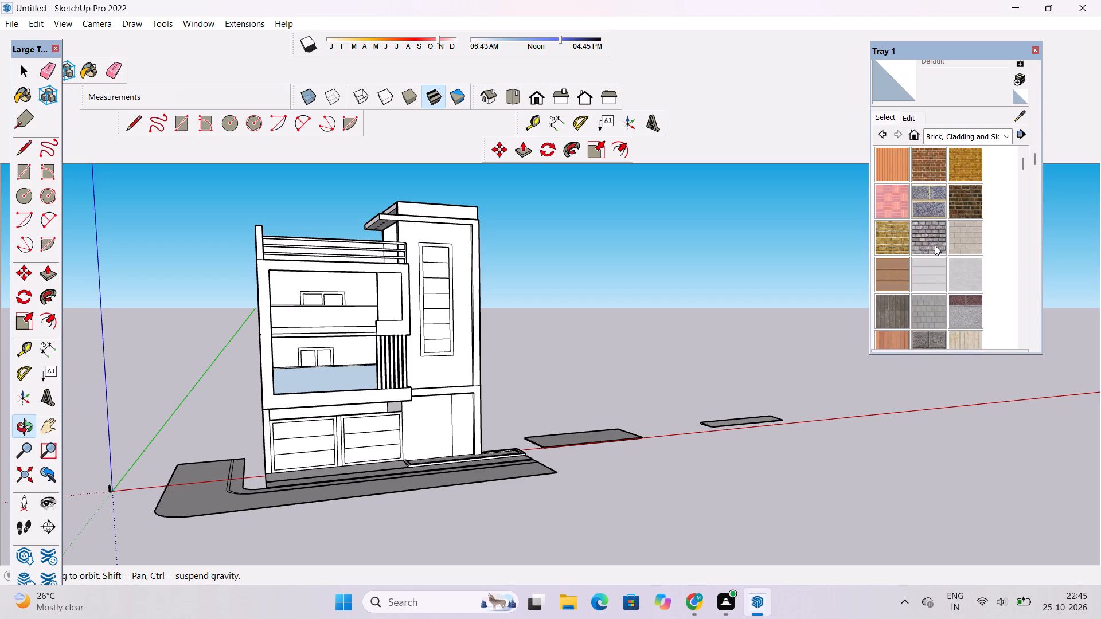
scroll(931, 249, "down", 2)
scroll(931, 249, "up", 1)
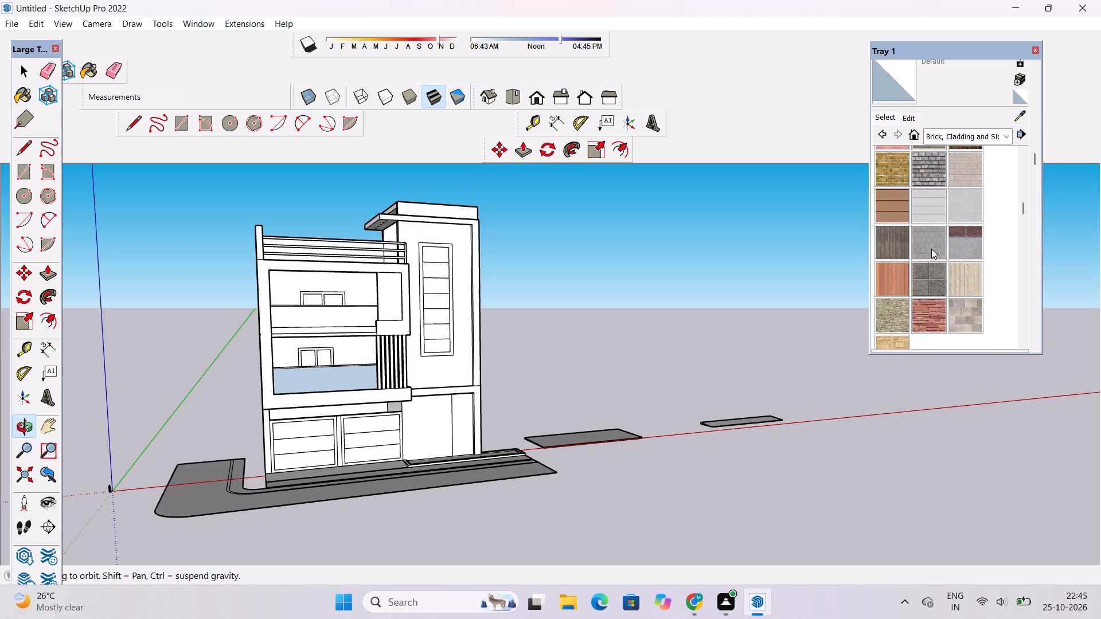
left_click(893, 204)
scroll(189, 431, "down", 3)
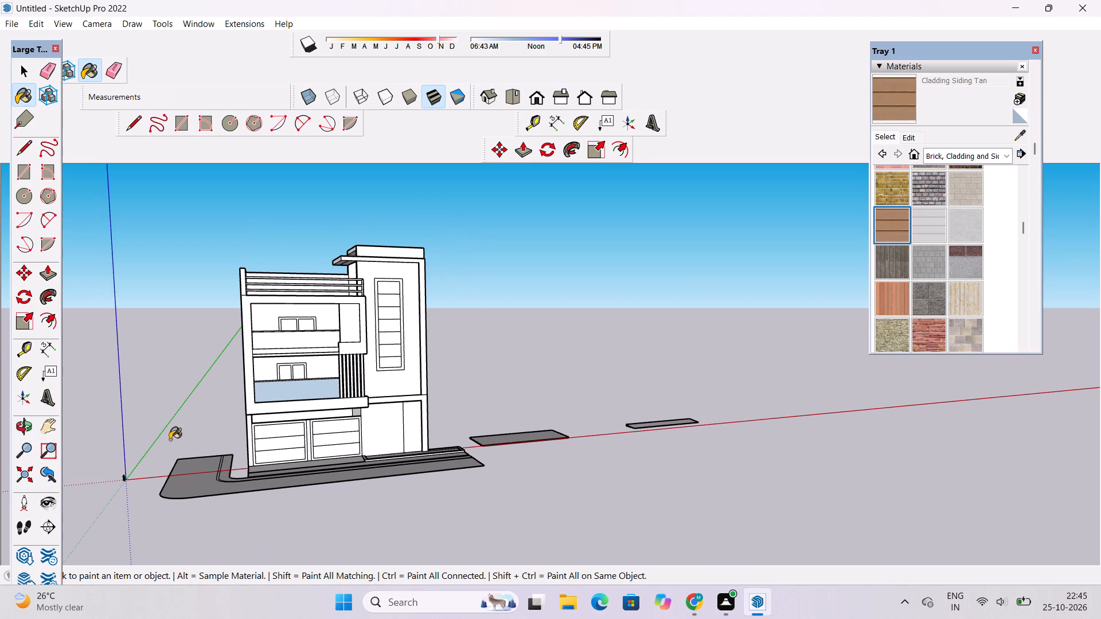
scroll(304, 390, "up", 4)
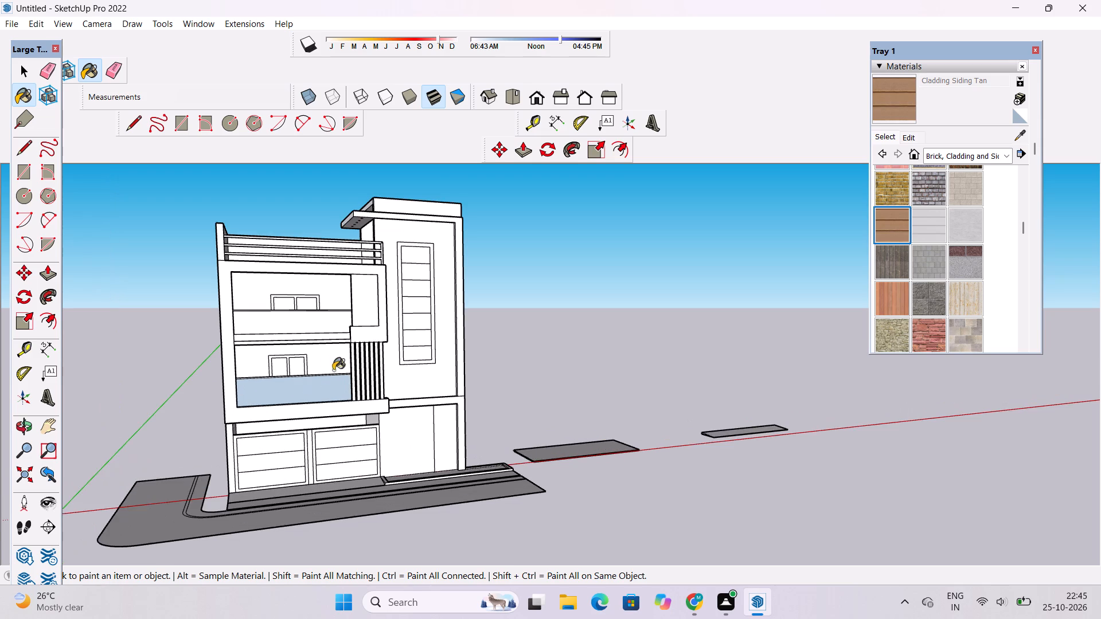
left_click(19, 426)
scroll(386, 515, "down", 4)
left_click_drag(471, 542, 357, 517)
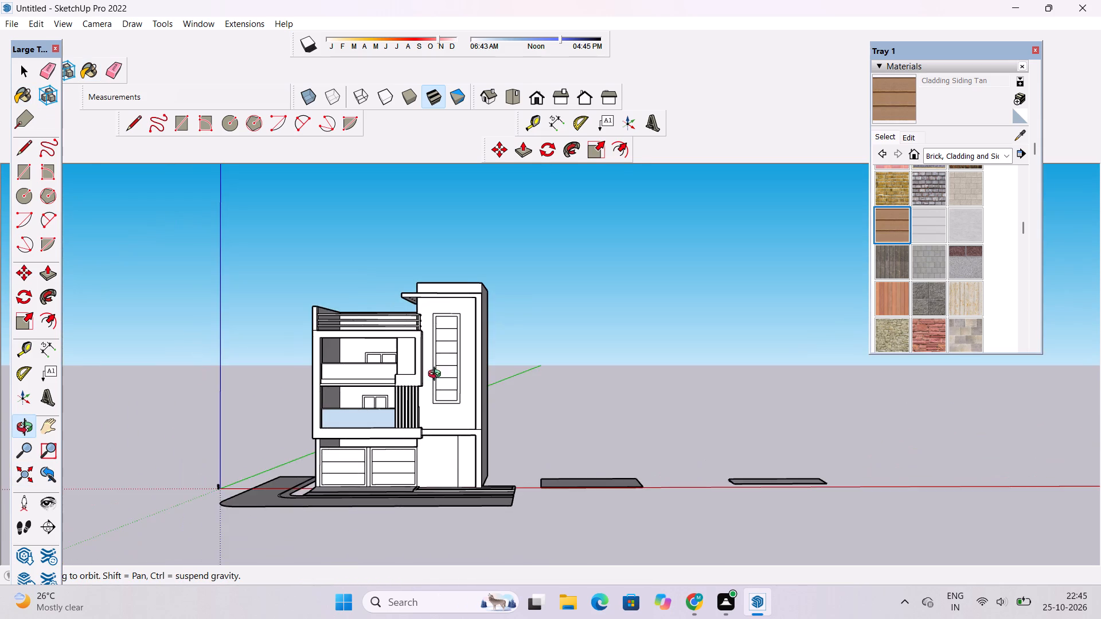
scroll(463, 309, "up", 7)
left_click(448, 343)
scroll(468, 359, "down", 1)
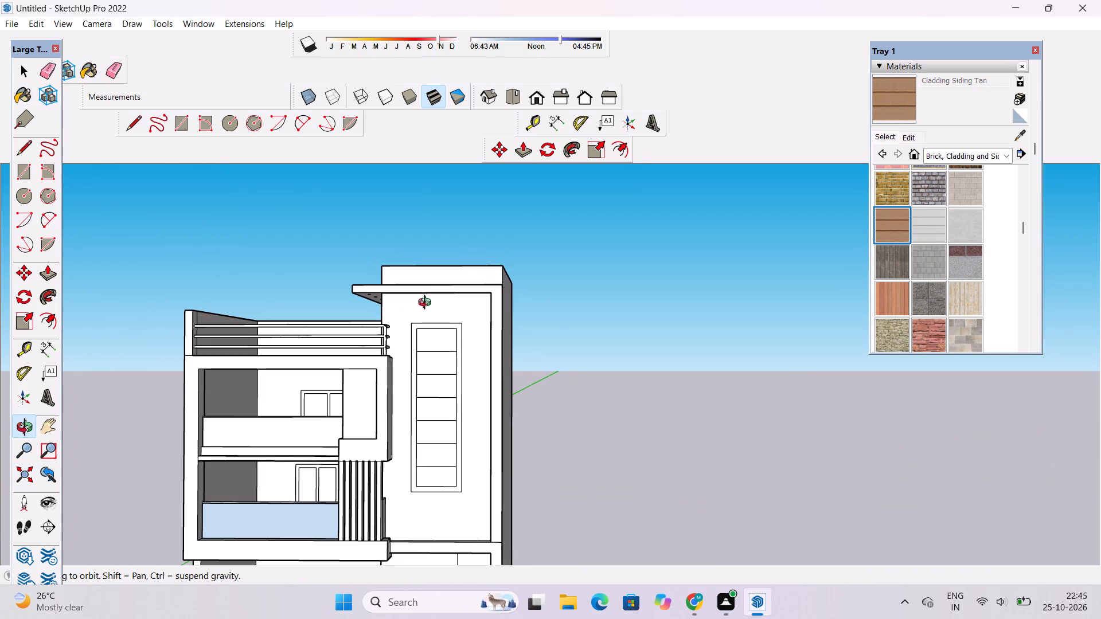
scroll(419, 299, "up", 4)
left_click_drag(440, 313, 481, 326)
scroll(540, 312, "down", 4)
left_click_drag(341, 339, 341, 382)
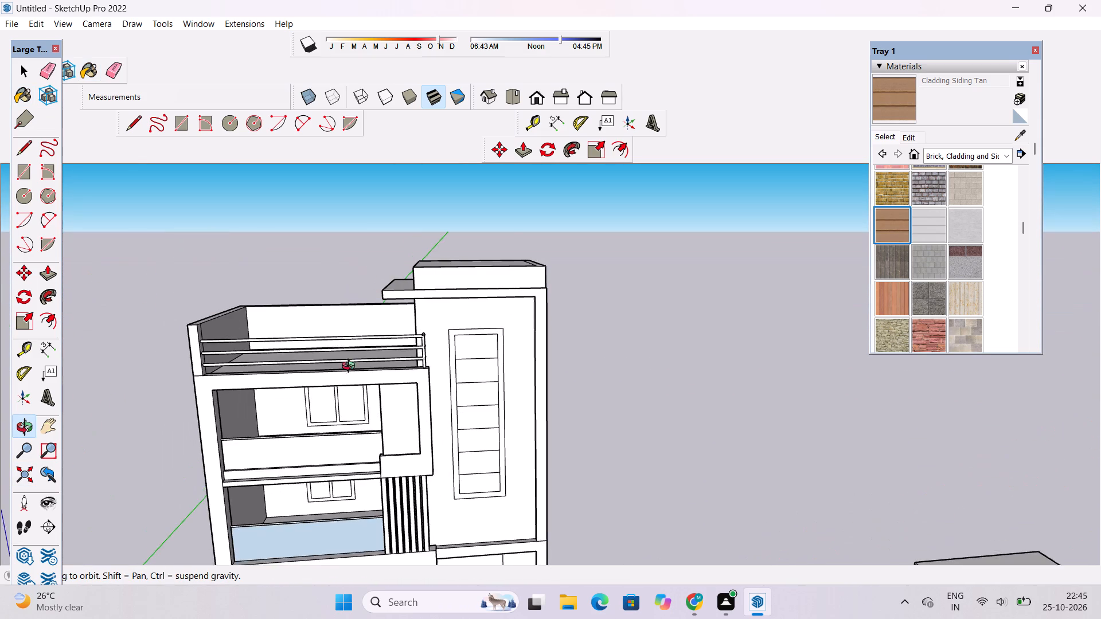
scroll(444, 271, "up", 4)
left_click(891, 100)
left_click(542, 332)
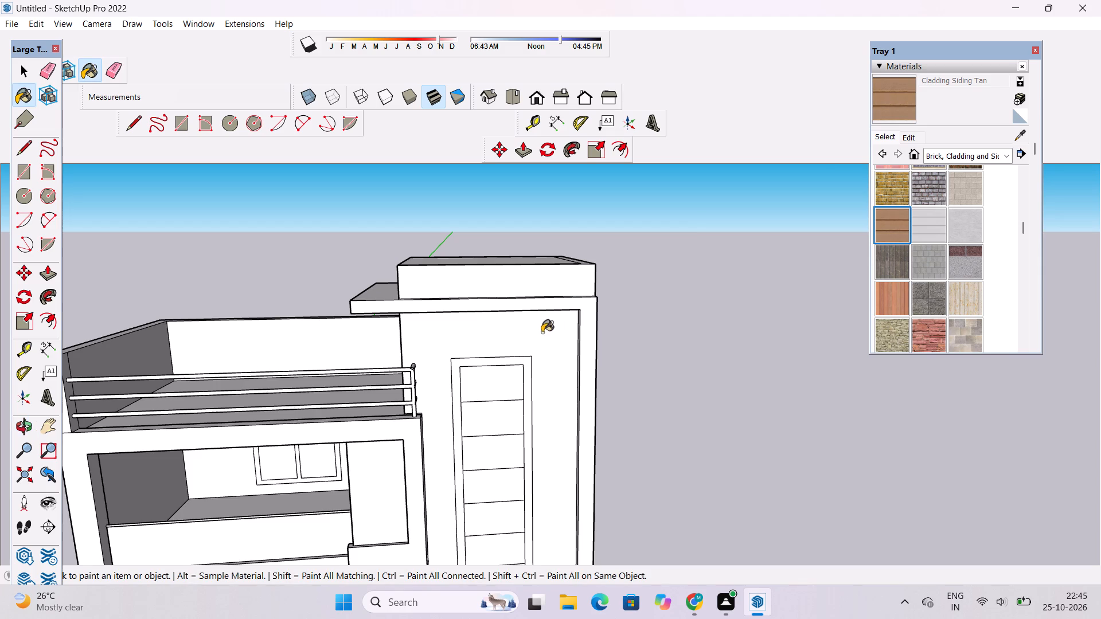
left_click(550, 281)
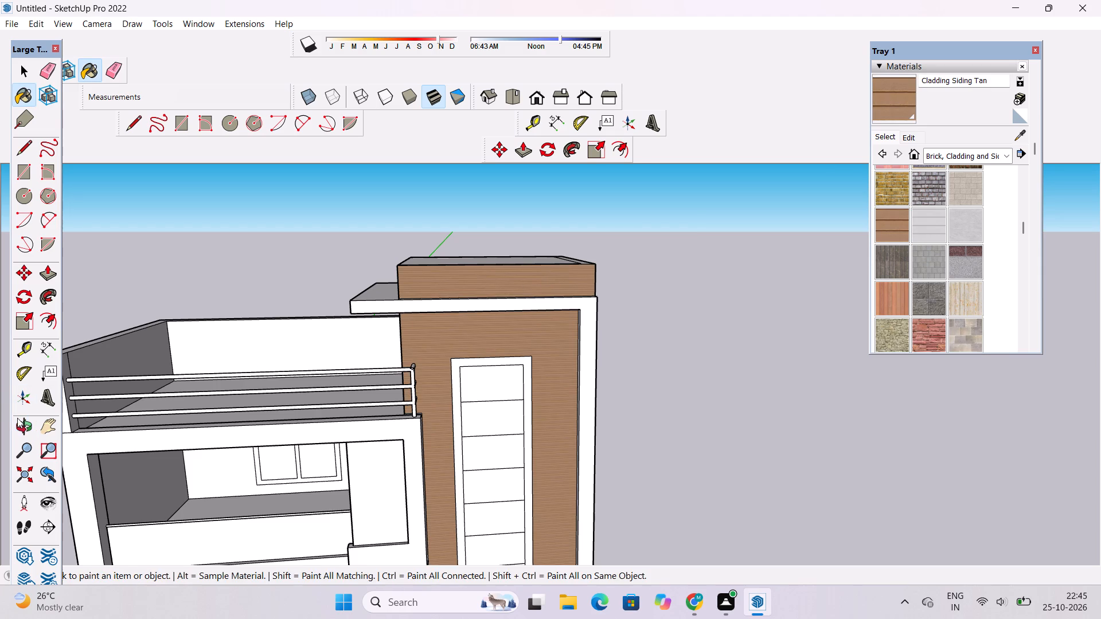
Paint the roof cap's terrace-facing beam and the front post above the canopy with Cladding Siding Tan.
left_click(18, 420)
left_click_drag(534, 389, 354, 394)
scroll(586, 348, "down", 4)
left_click_drag(399, 452, 693, 452)
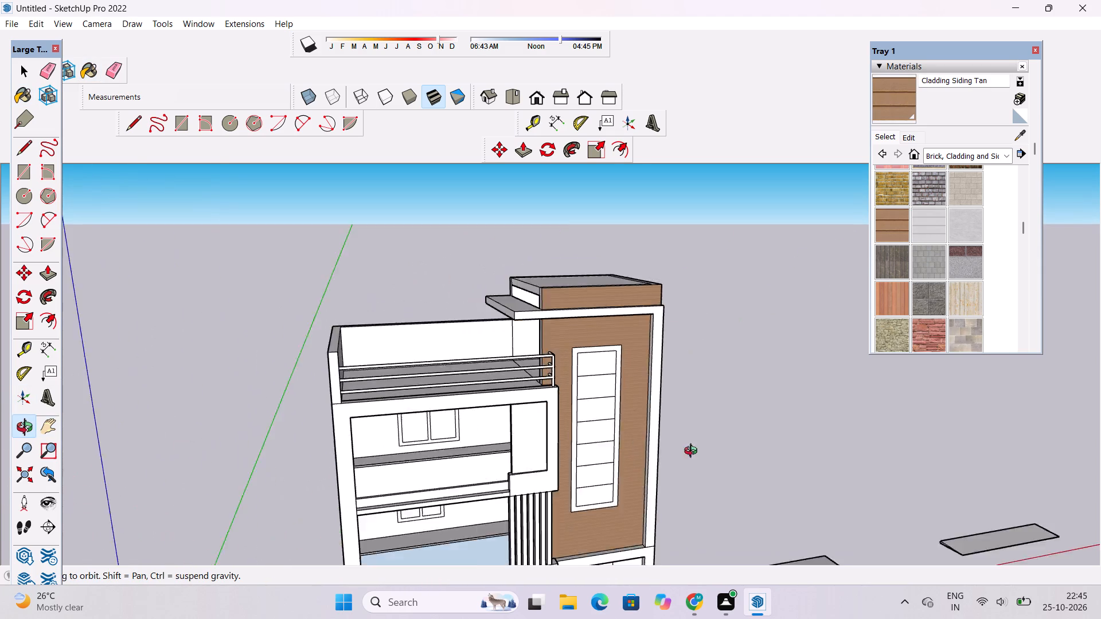
left_click_drag(693, 452, 814, 426)
scroll(620, 307, "up", 6)
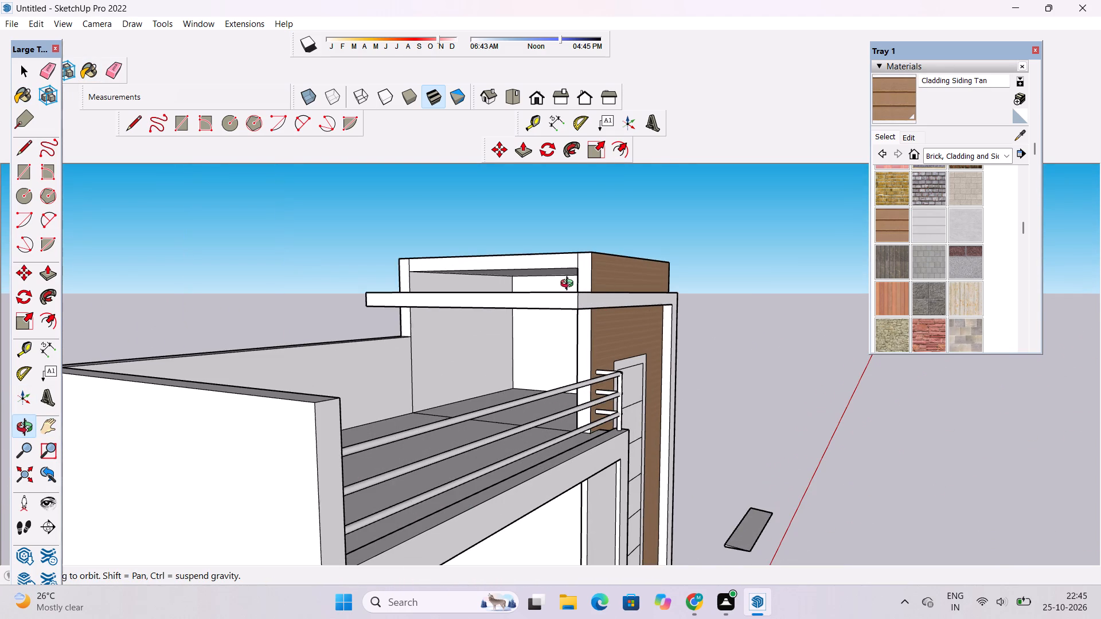
scroll(425, 390, "down", 3)
left_click_drag(458, 350, 562, 382)
scroll(498, 318, "up", 2)
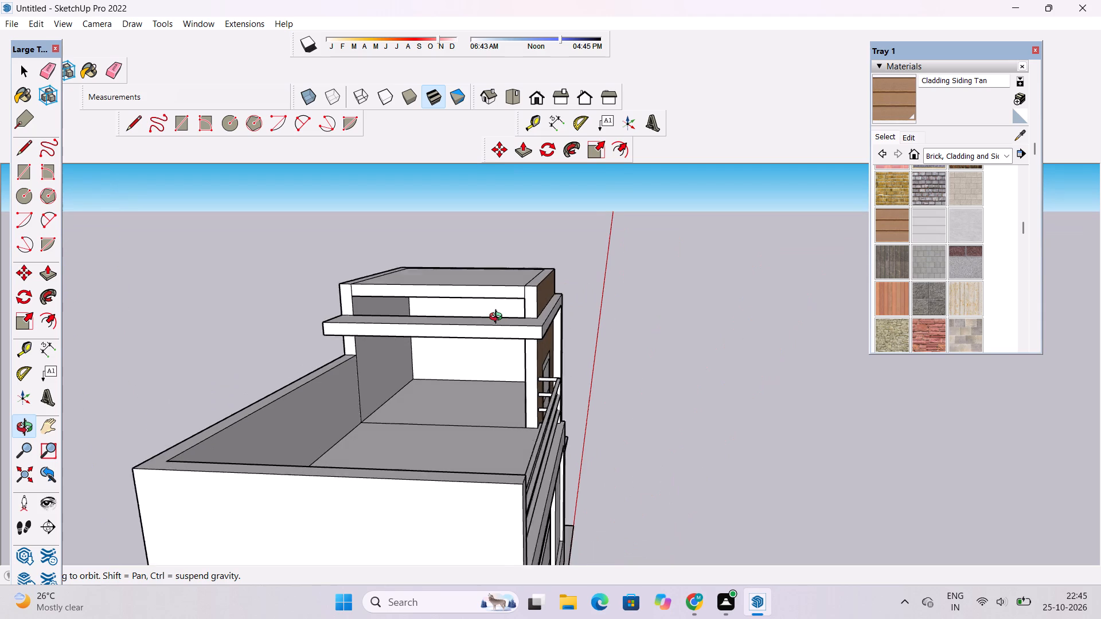
scroll(498, 318, "up", 2)
left_click(896, 96)
scroll(541, 272, "up", 5)
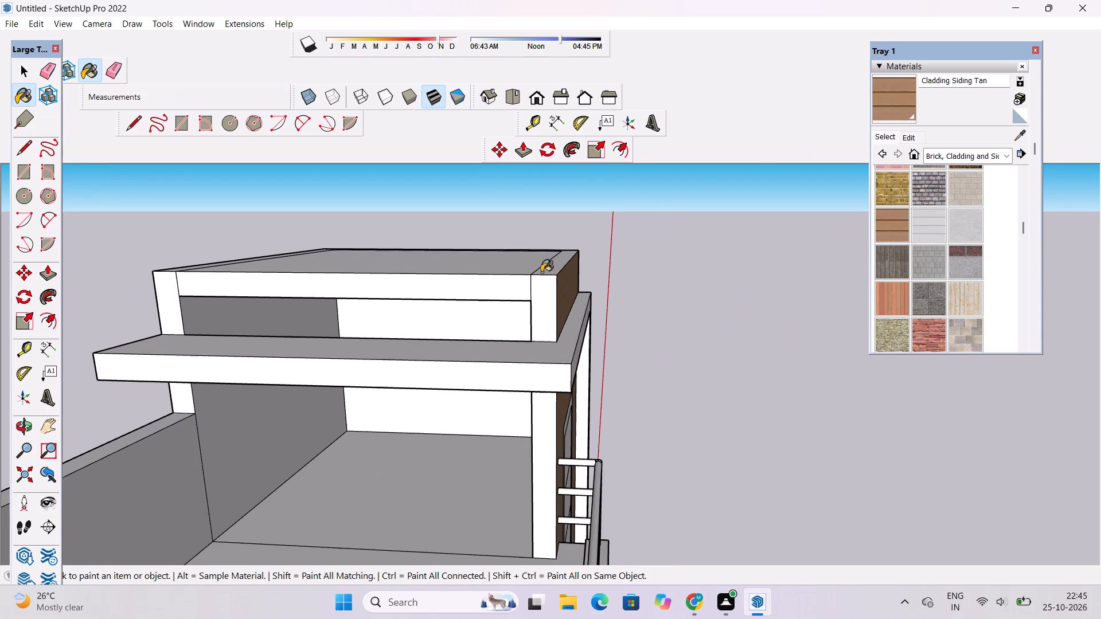
left_click(541, 288)
left_click(515, 283)
Paint the tower's rear post on the terrace side, above and below the canopy, with Cladding Siding Tan.
scroll(712, 257, "down", 5)
scroll(524, 290, "up", 2)
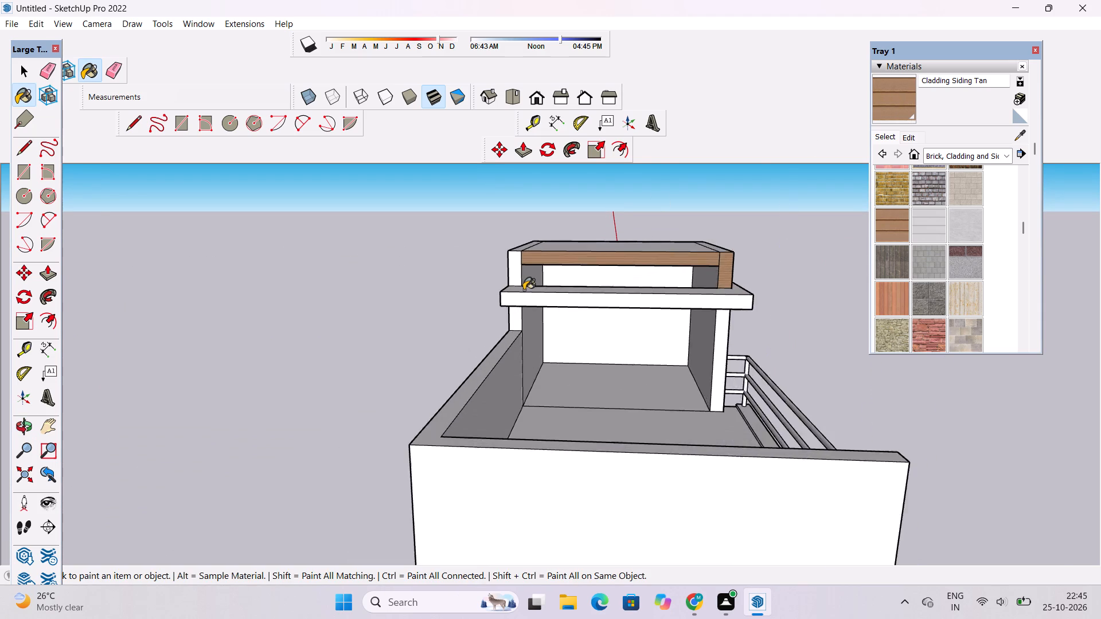
scroll(524, 290, "up", 5)
left_click(516, 264)
scroll(465, 291, "down", 6)
scroll(480, 308, "up", 11)
left_click(480, 308)
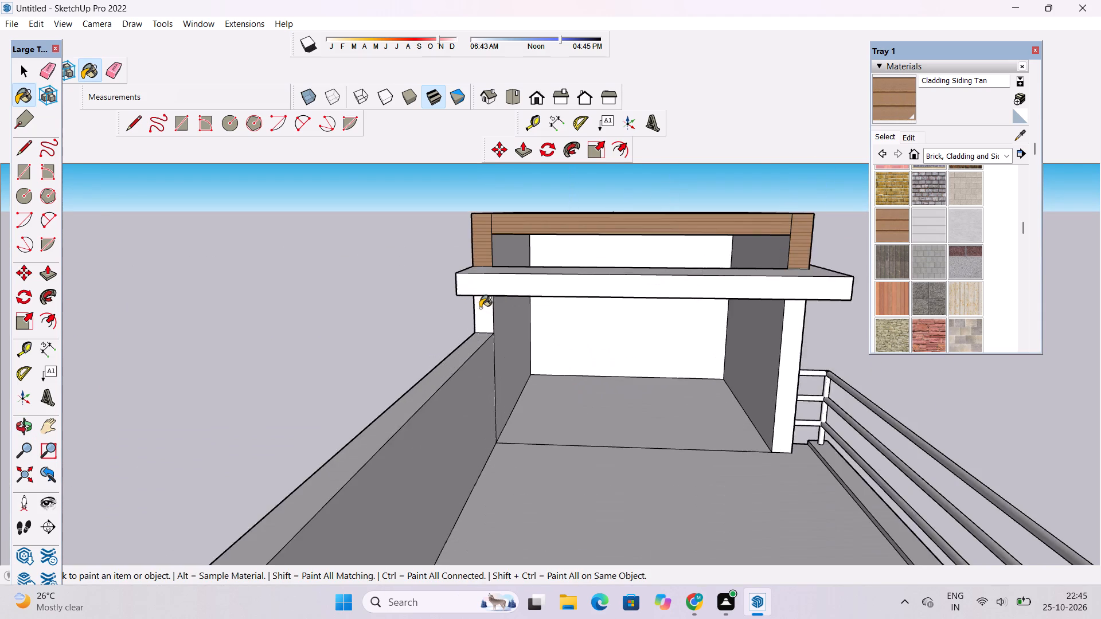
scroll(385, 336, "down", 9)
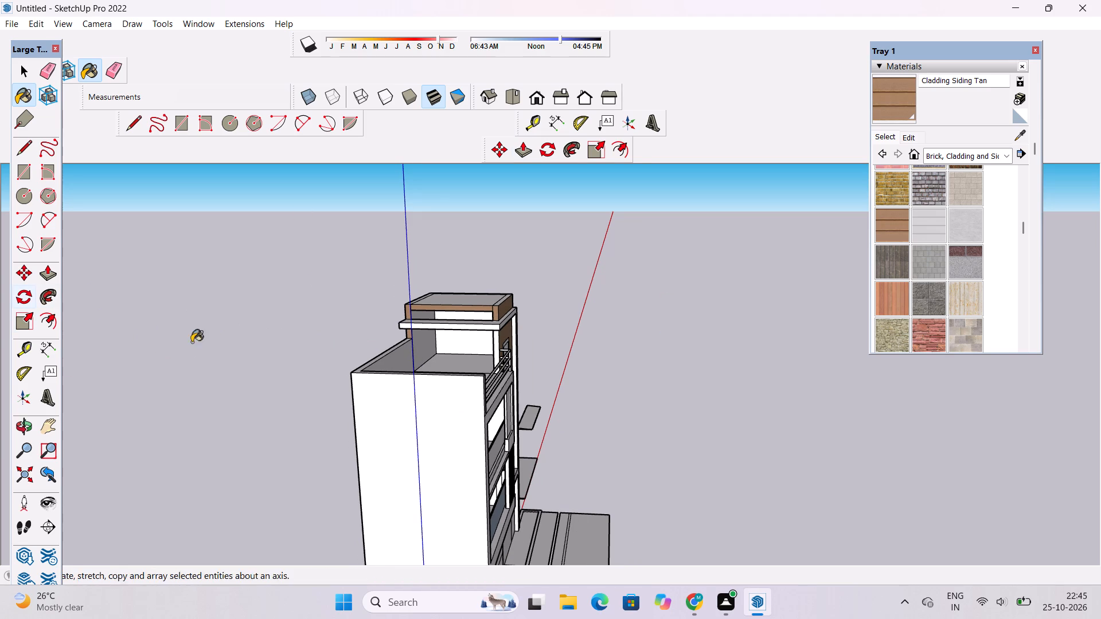
Erase the inner outline edges on top of the tower's roof cap to leave one plain face.
left_click(25, 428)
scroll(363, 439, "down", 10)
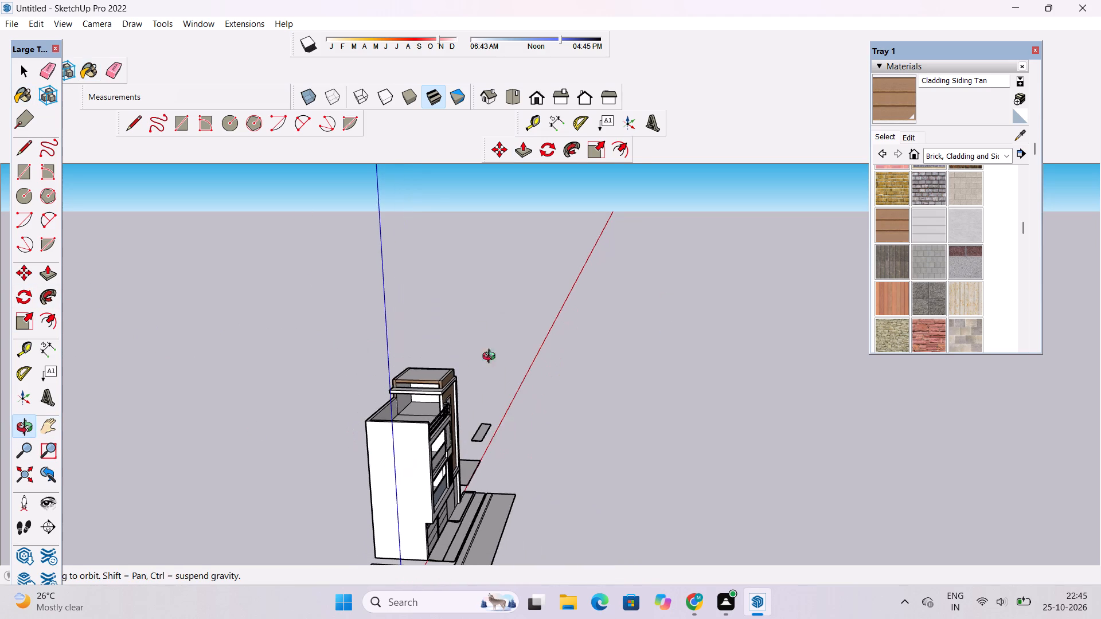
scroll(477, 323, "up", 12)
left_click_drag(439, 375, 303, 402)
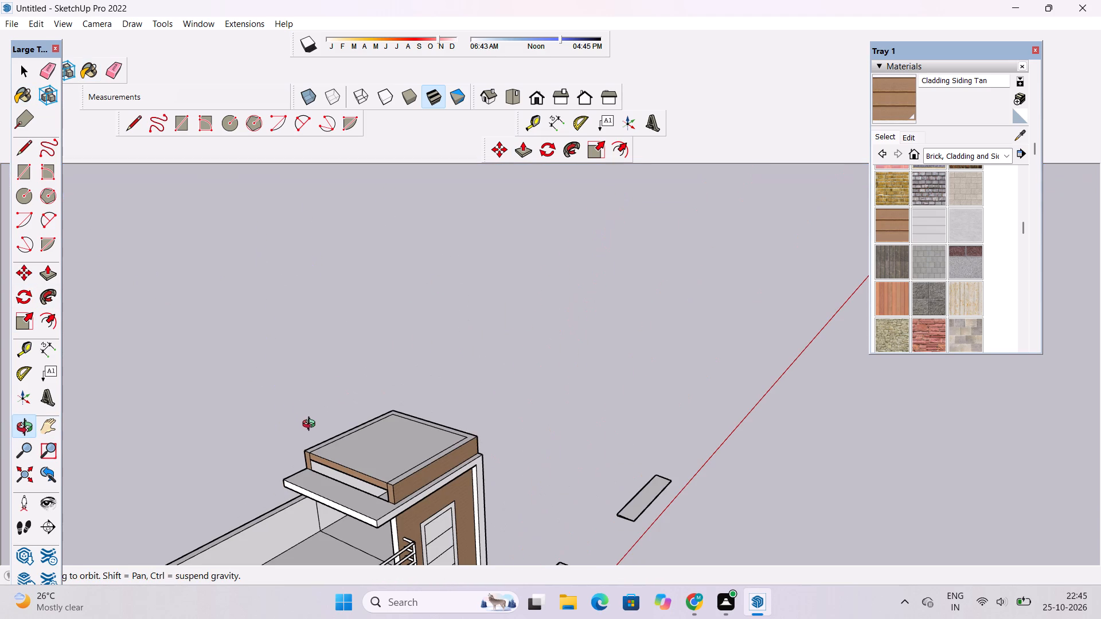
left_click_drag(315, 439, 485, 397, "shift")
left_click_drag(584, 409, 475, 429)
scroll(636, 389, "up", 9)
left_click_drag(599, 387, 609, 403, "shift")
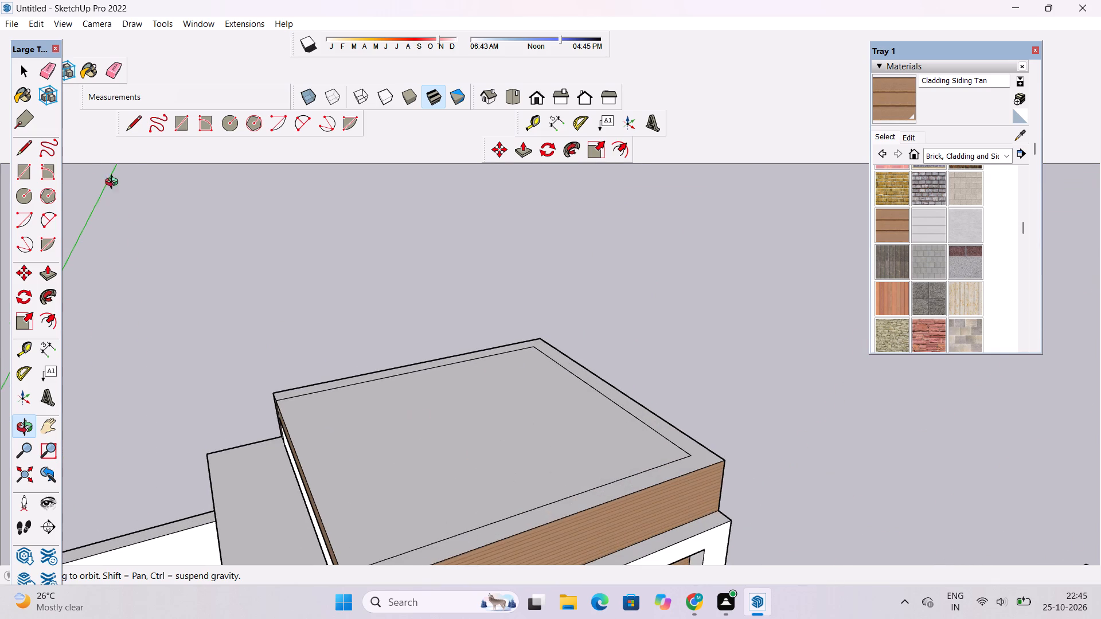
left_click(110, 69)
scroll(574, 398, "up", 5)
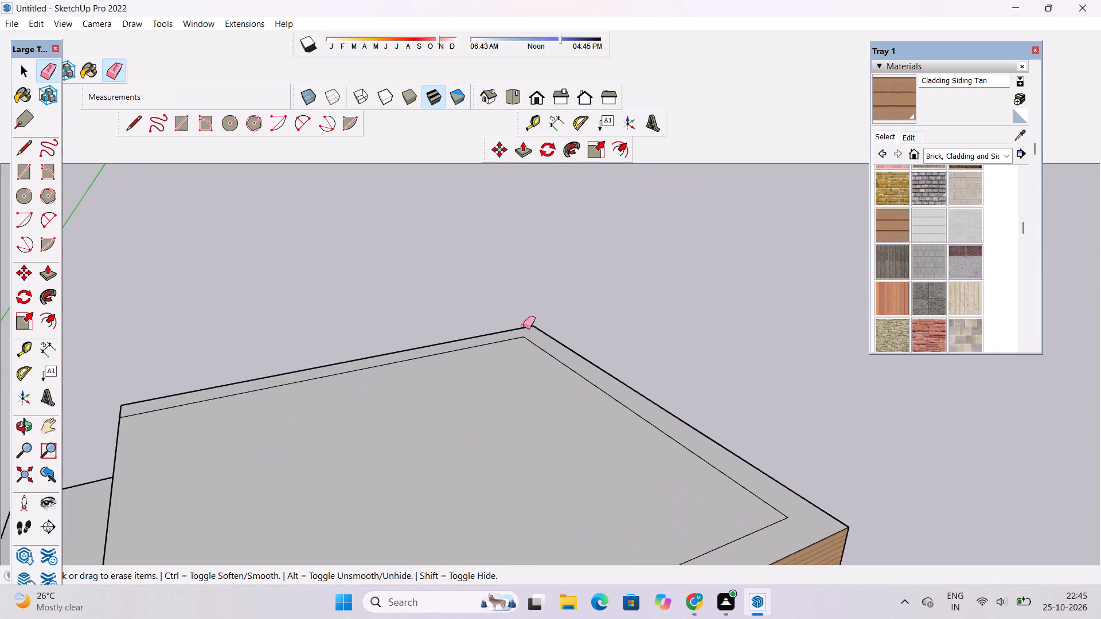
left_click_drag(523, 325, 521, 336)
scroll(520, 305, "down", 4)
scroll(519, 327, "up", 4)
left_click_drag(520, 314, 519, 319)
scroll(572, 244, "down", 6)
scroll(590, 347, "up", 6)
left_click_drag(608, 312, 612, 321)
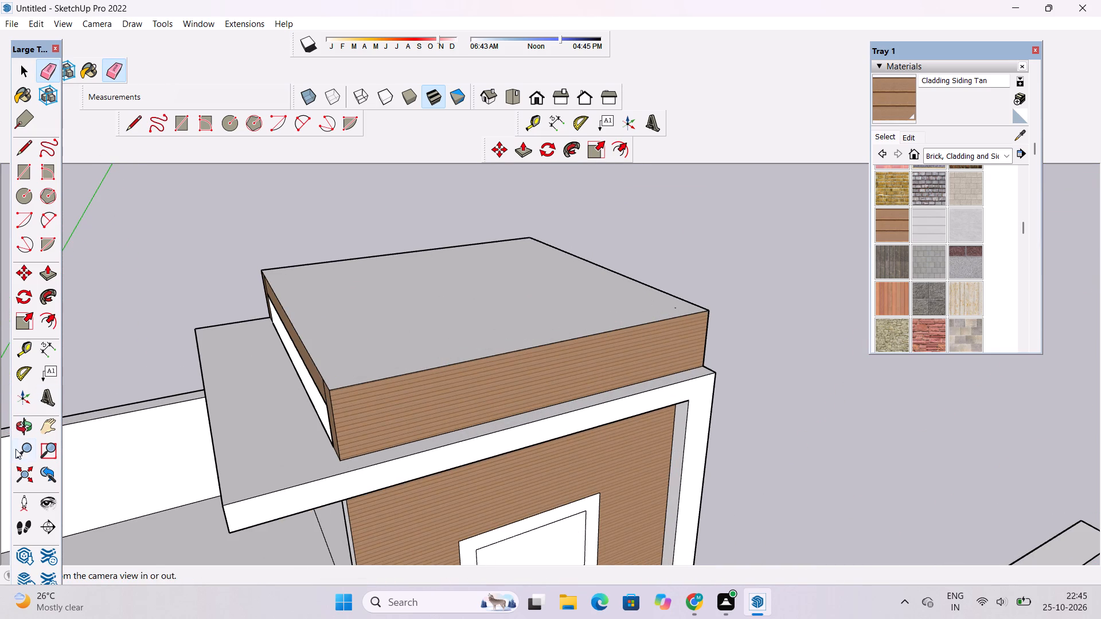
Paint the top face of the tower's roof cap with Cladding Siding Tan.
left_click(20, 431)
scroll(236, 388, "down", 4)
left_click_drag(213, 402, 357, 413, "shift")
left_click_drag(359, 413, 527, 279)
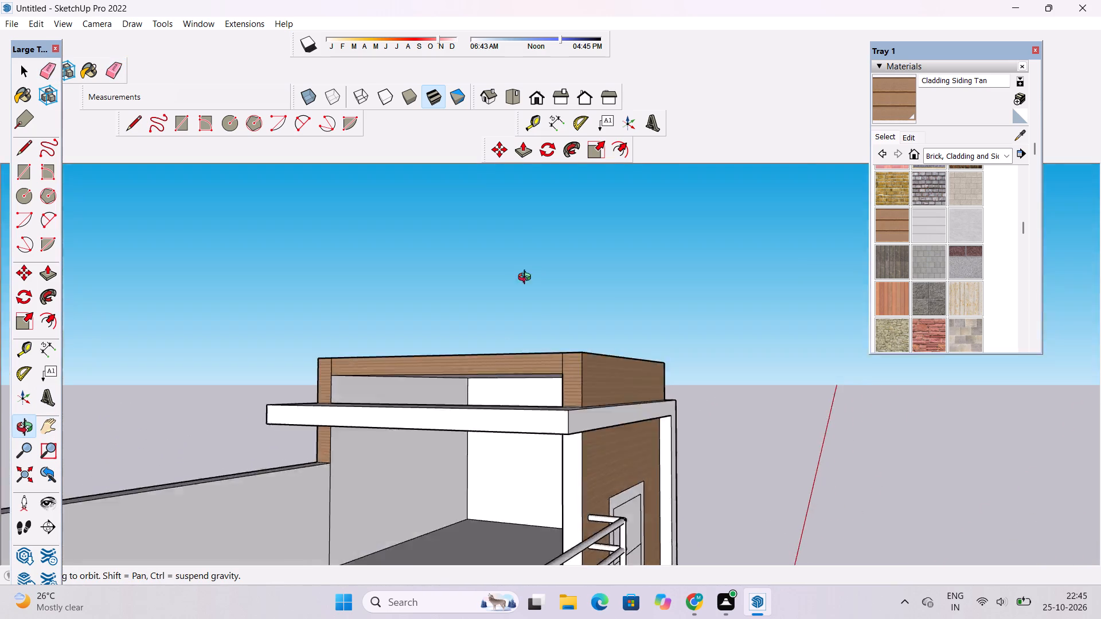
left_click_drag(527, 279, 382, 388)
scroll(415, 359, "down", 4)
left_click_drag(526, 338, 509, 369, "shift")
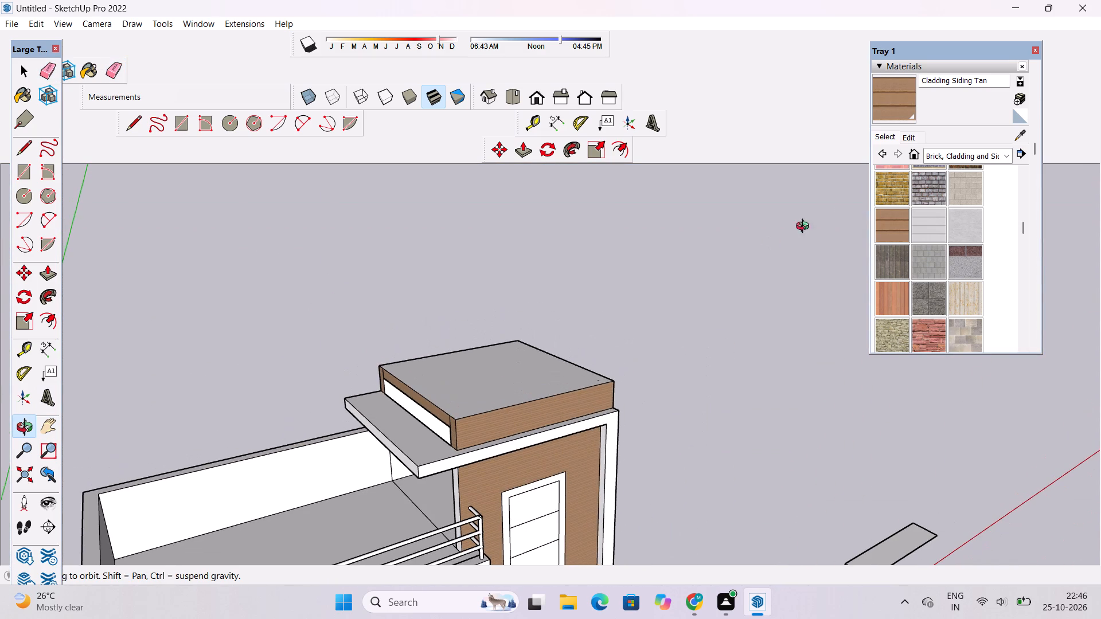
left_click(902, 103)
left_click(456, 379)
Erase the vertical seams between the beam and both posts on the roof cap's terrace-facing side.
scroll(435, 432, "up", 5)
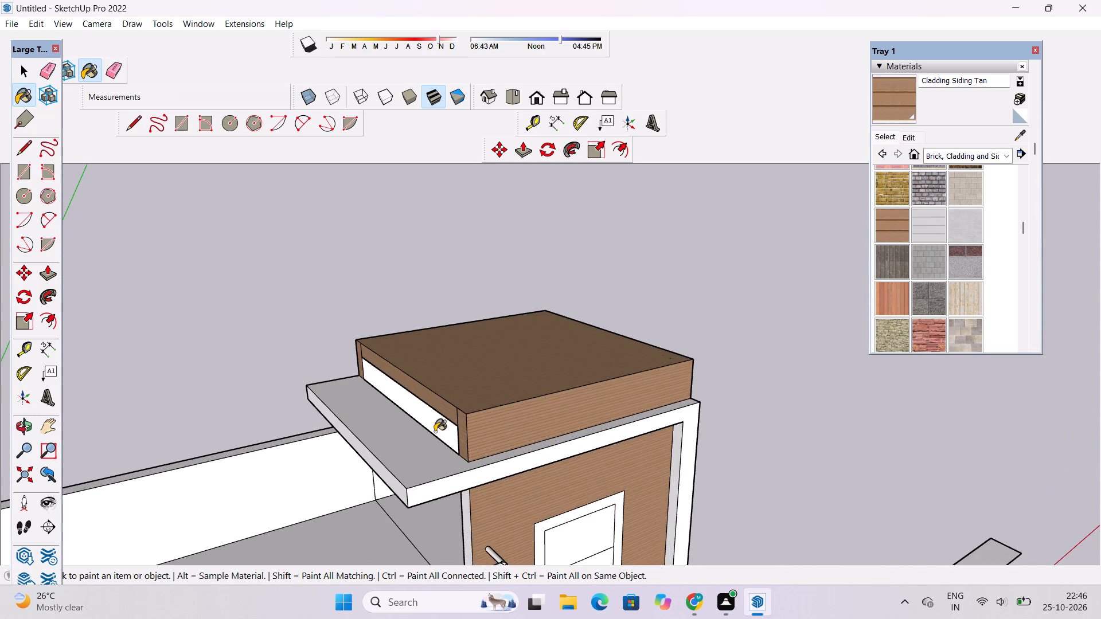
scroll(435, 432, "up", 5)
key("e")
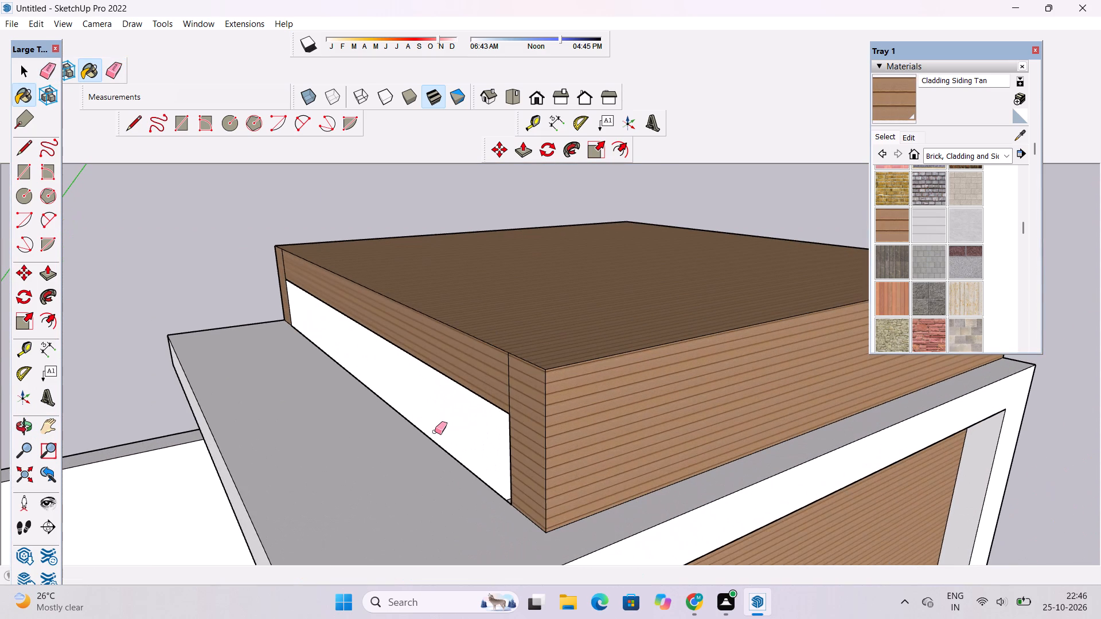
left_click_drag(518, 379, 507, 370)
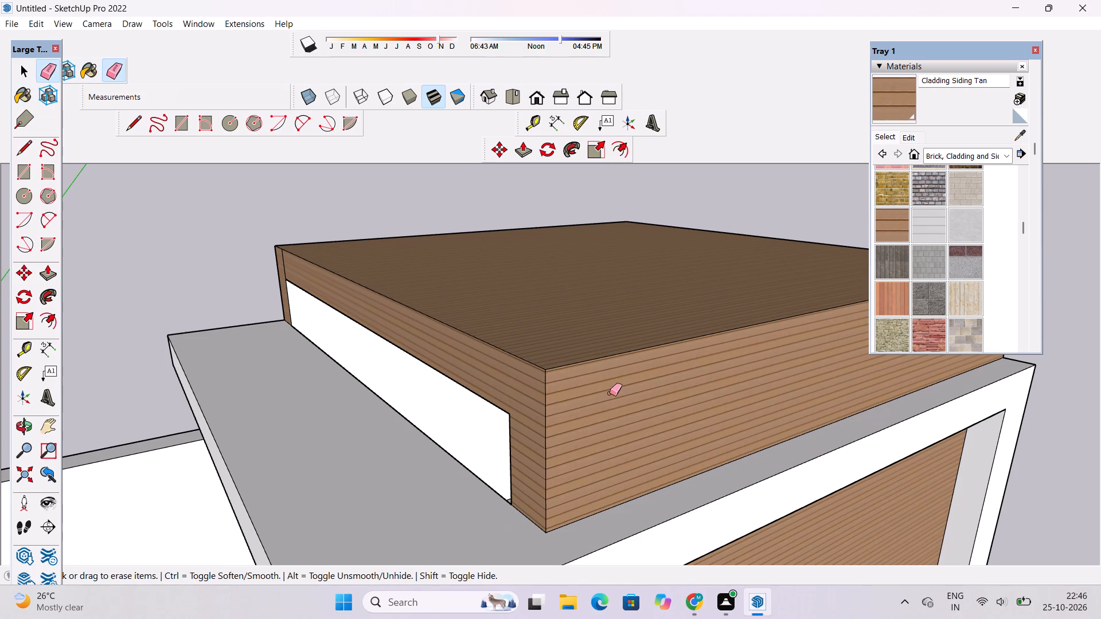
scroll(622, 418, "down", 4)
scroll(296, 300, "up", 9)
left_click_drag(556, 246, 548, 252)
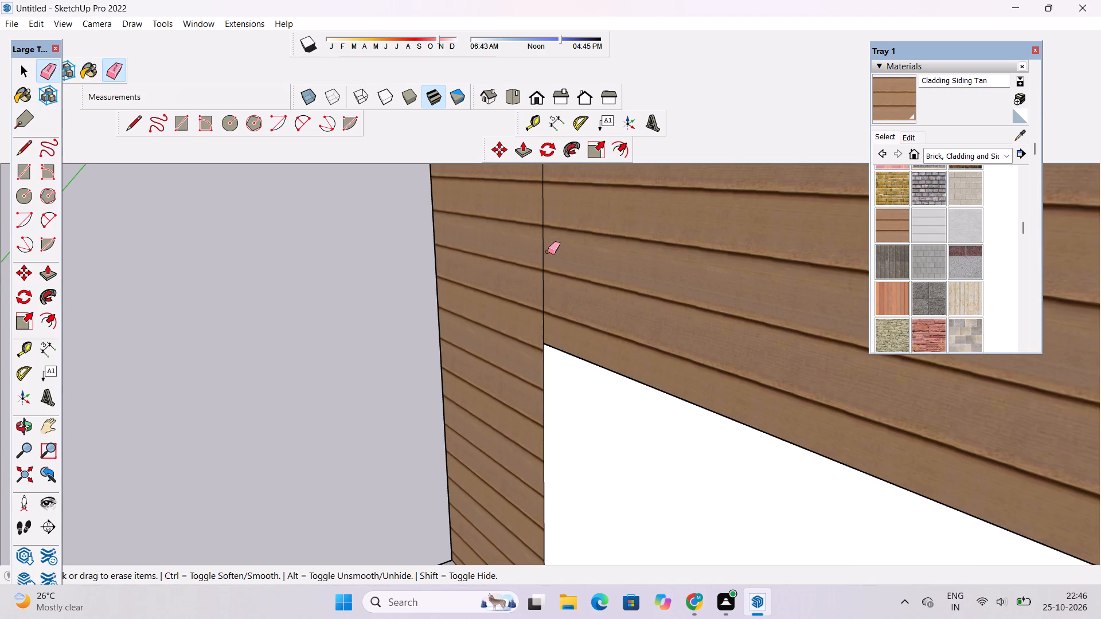
left_click_drag(548, 252, 540, 253)
scroll(332, 280, "down", 13)
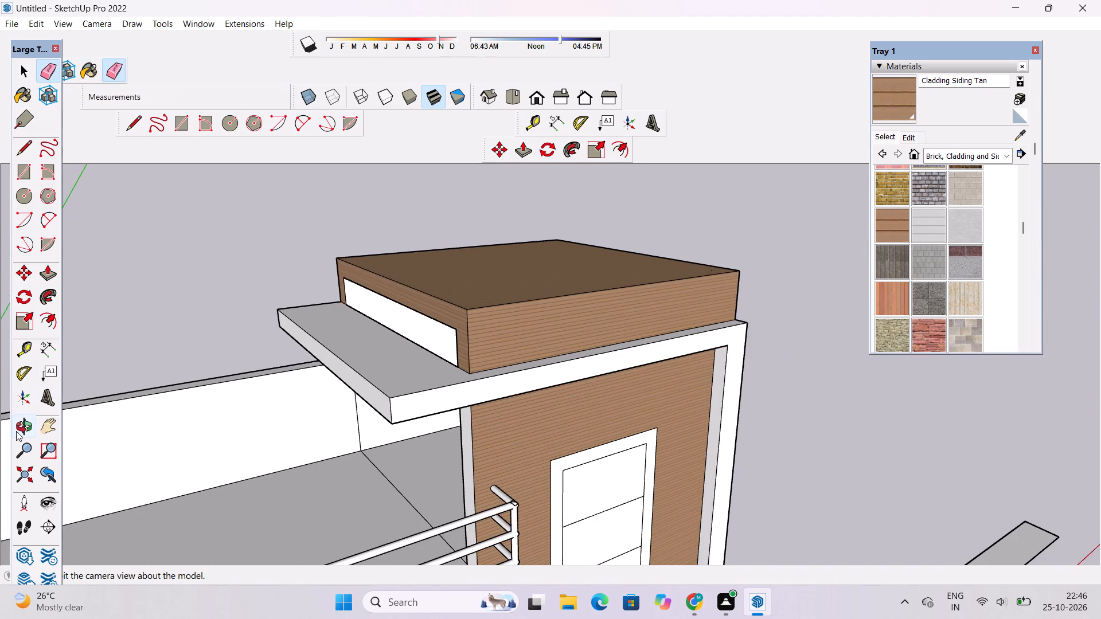
Paint the tower's front post below the canopy, beside the terrace railing, with Cladding Siding Tan.
left_click(16, 429)
scroll(493, 369, "down", 7)
left_click_drag(597, 432, 586, 387)
left_click_drag(360, 446, 482, 435)
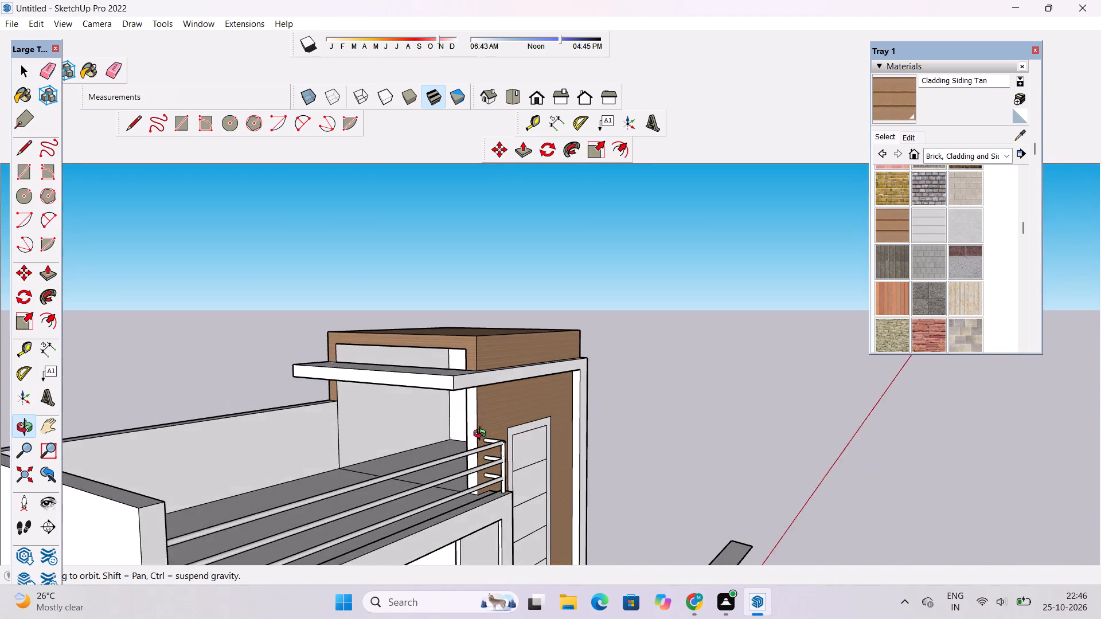
left_click_drag(482, 435, 497, 435)
left_click(898, 100)
scroll(502, 425, "up", 4)
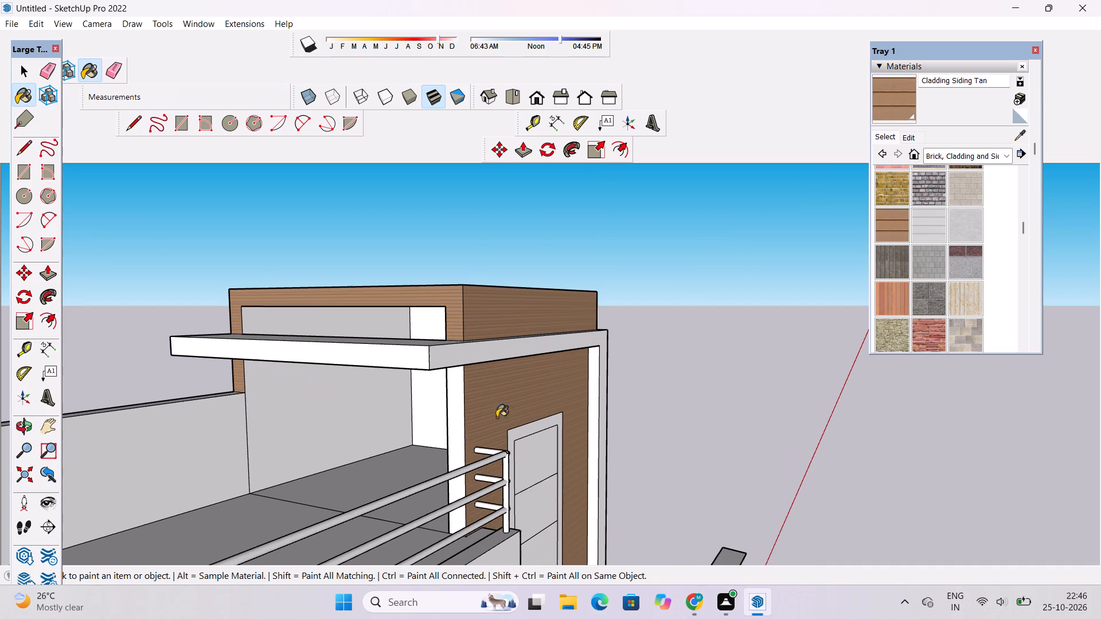
left_click(458, 390)
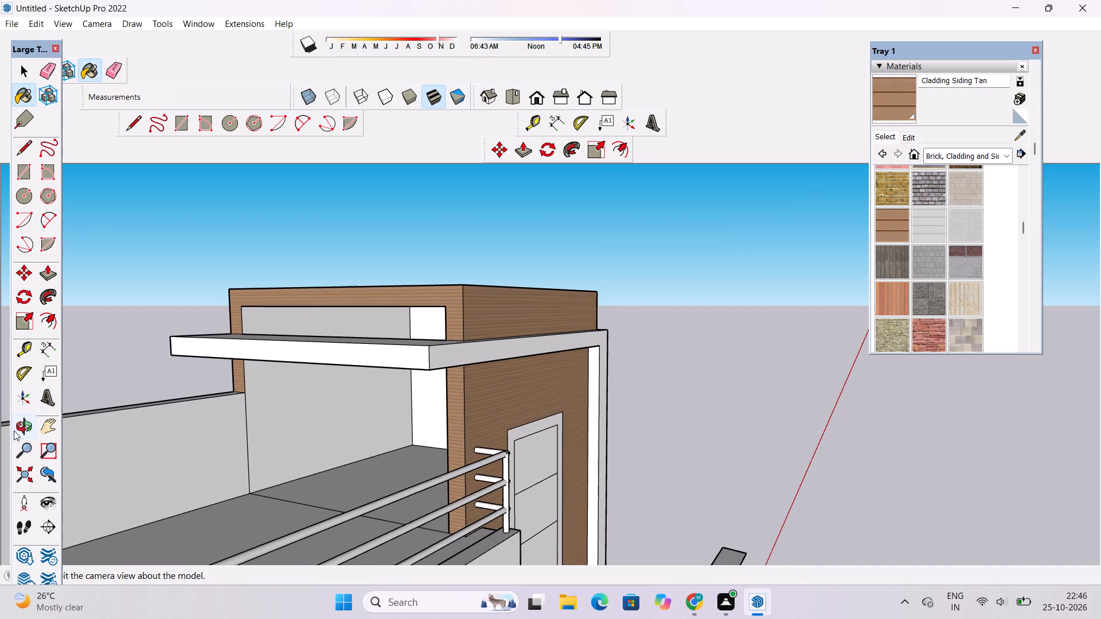
Examine the clad tower and the whole house from the side, front and below.
left_click(21, 424)
scroll(323, 417, "down", 18)
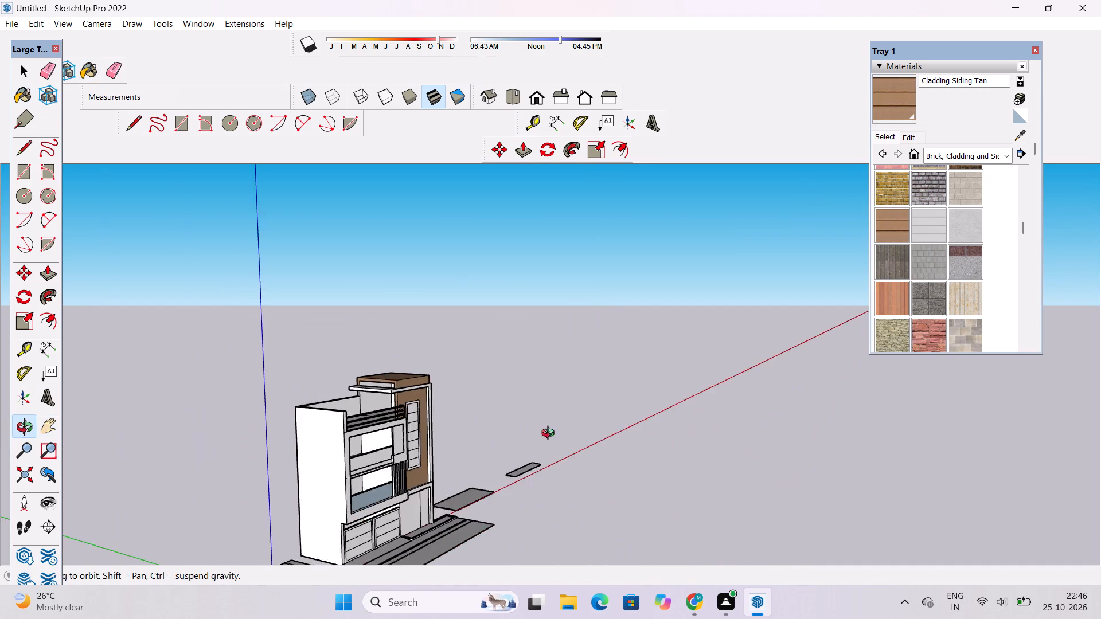
left_click_drag(551, 435, 22, 458)
scroll(647, 449, "up", 12)
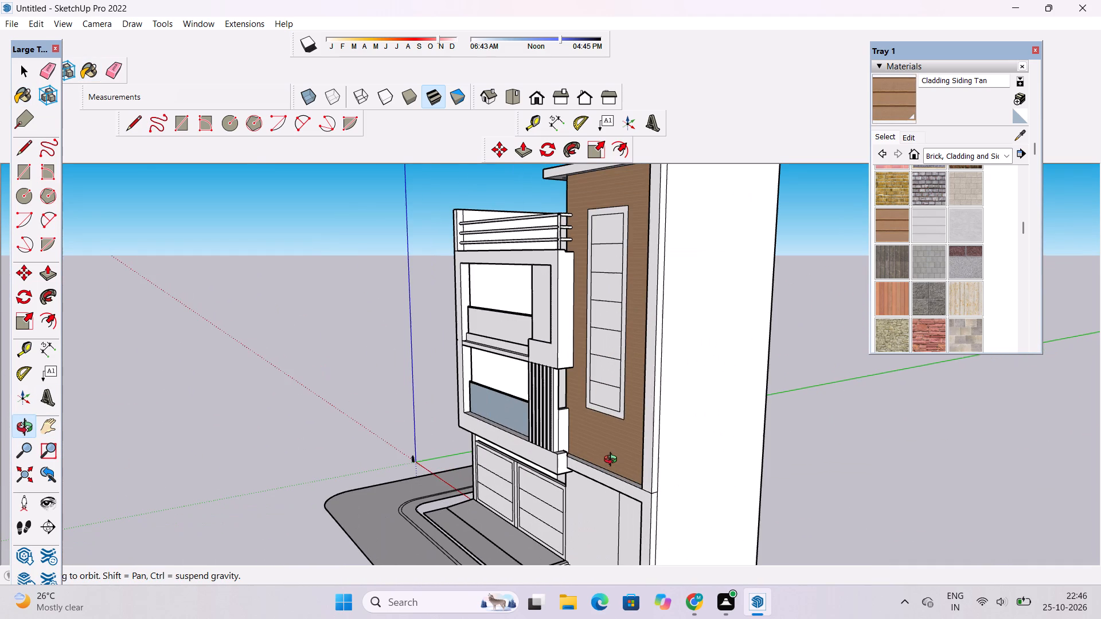
scroll(606, 463, "down", 6)
left_click_drag(425, 497, 681, 500)
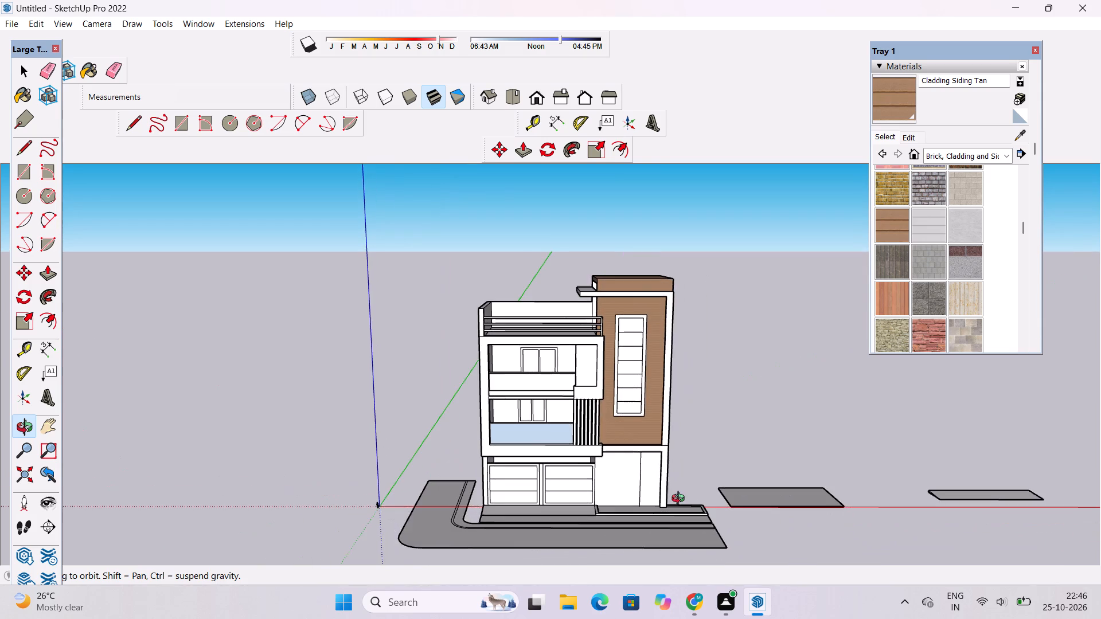
scroll(681, 500, "down", 4)
left_click_drag(552, 506, 686, 379)
scroll(658, 375, "up", 10)
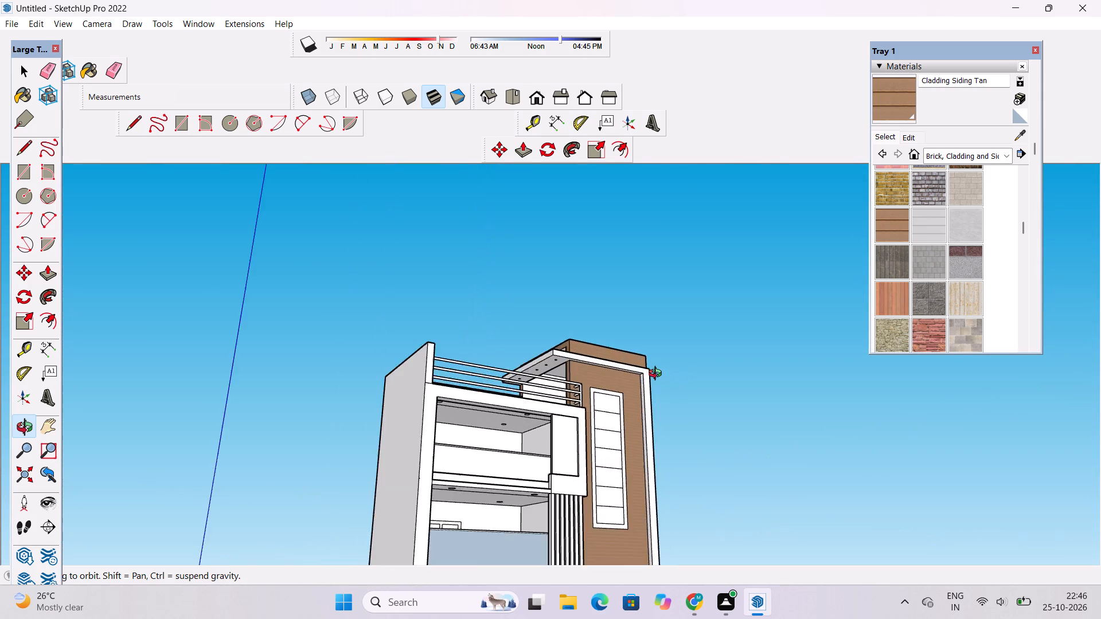
Examine the clad stair tower and the front facade from below and from eye level.
scroll(658, 375, "up", 6)
left_click_drag(717, 406, 676, 428)
scroll(676, 423, "down", 5)
left_click_drag(676, 432, 649, 443)
scroll(647, 441, "down", 4)
left_click_drag(683, 449, 682, 455)
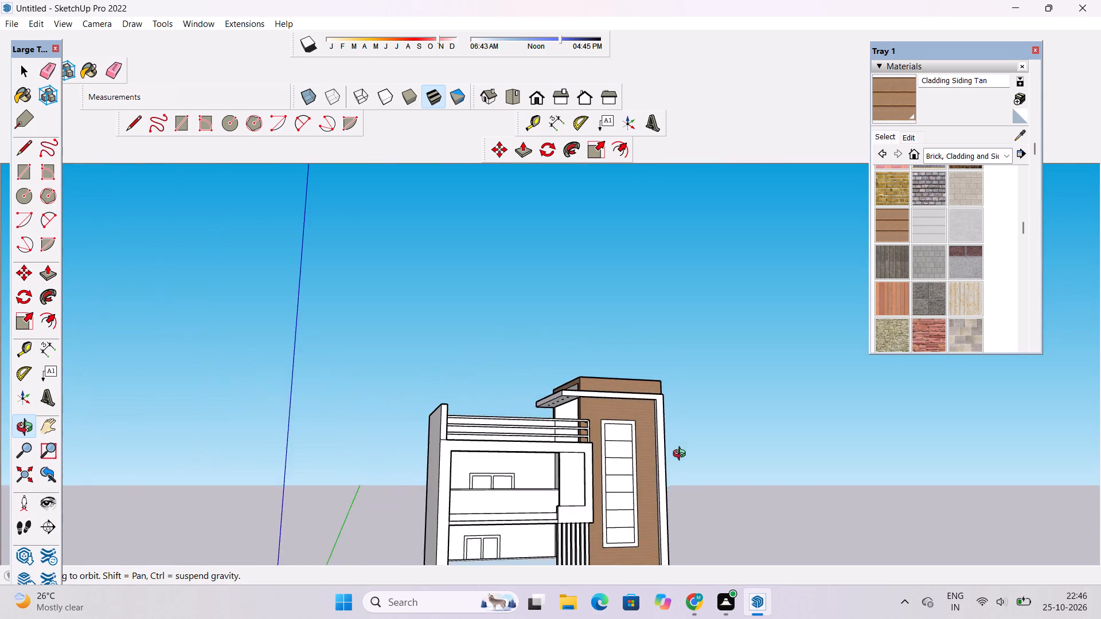
left_click_drag(682, 455, 661, 476)
left_click(680, 458)
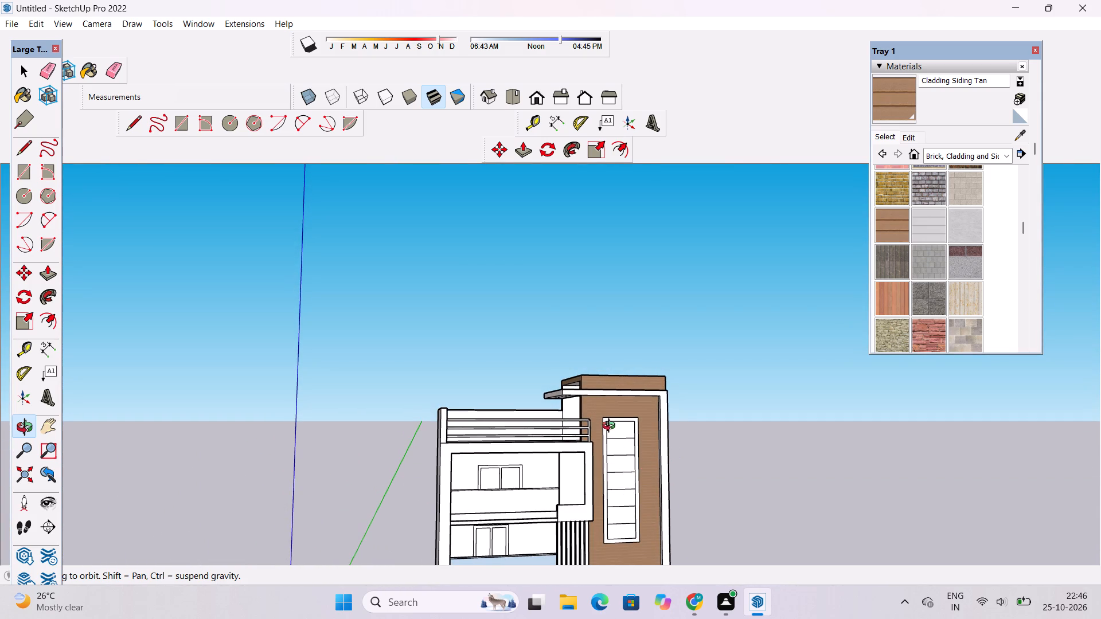
left_click_drag(607, 429, 740, 459, "shift")
left_click_drag(755, 504, 607, 413, "shift")
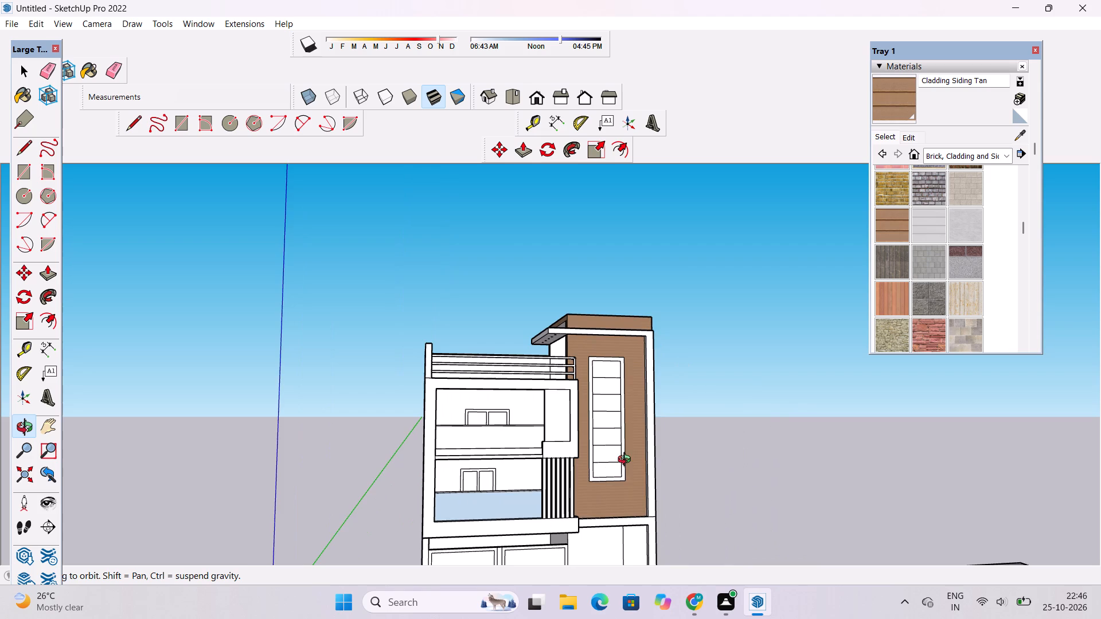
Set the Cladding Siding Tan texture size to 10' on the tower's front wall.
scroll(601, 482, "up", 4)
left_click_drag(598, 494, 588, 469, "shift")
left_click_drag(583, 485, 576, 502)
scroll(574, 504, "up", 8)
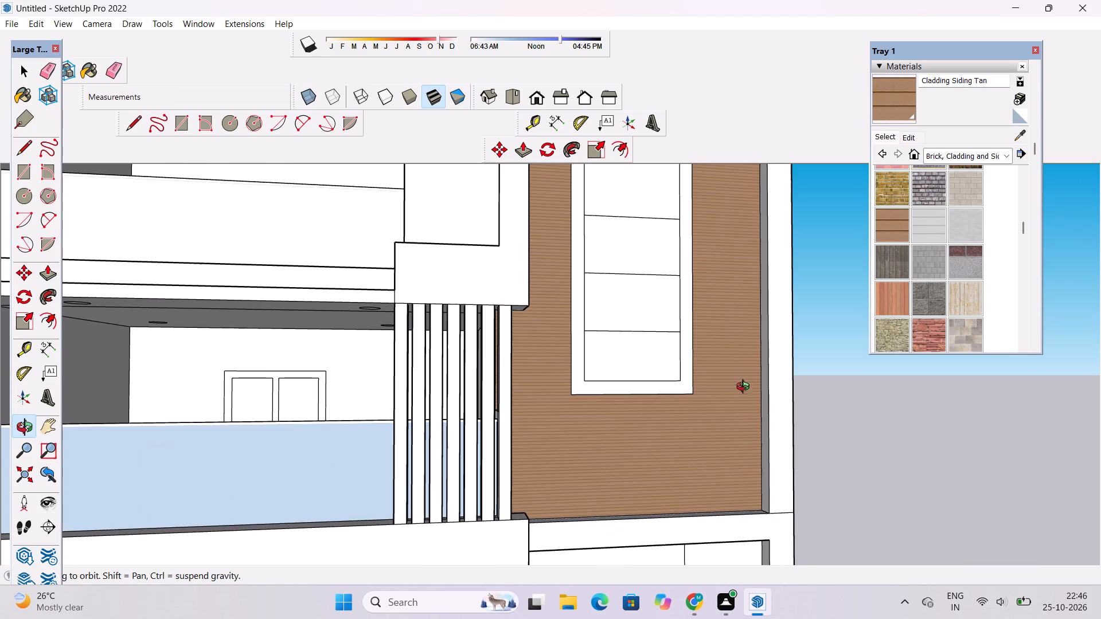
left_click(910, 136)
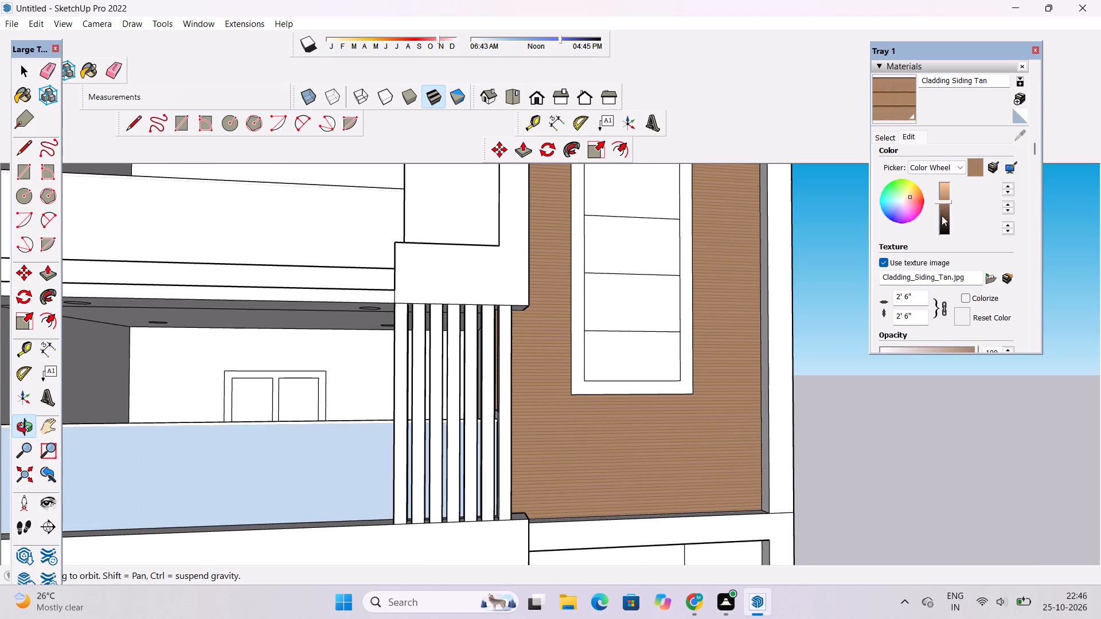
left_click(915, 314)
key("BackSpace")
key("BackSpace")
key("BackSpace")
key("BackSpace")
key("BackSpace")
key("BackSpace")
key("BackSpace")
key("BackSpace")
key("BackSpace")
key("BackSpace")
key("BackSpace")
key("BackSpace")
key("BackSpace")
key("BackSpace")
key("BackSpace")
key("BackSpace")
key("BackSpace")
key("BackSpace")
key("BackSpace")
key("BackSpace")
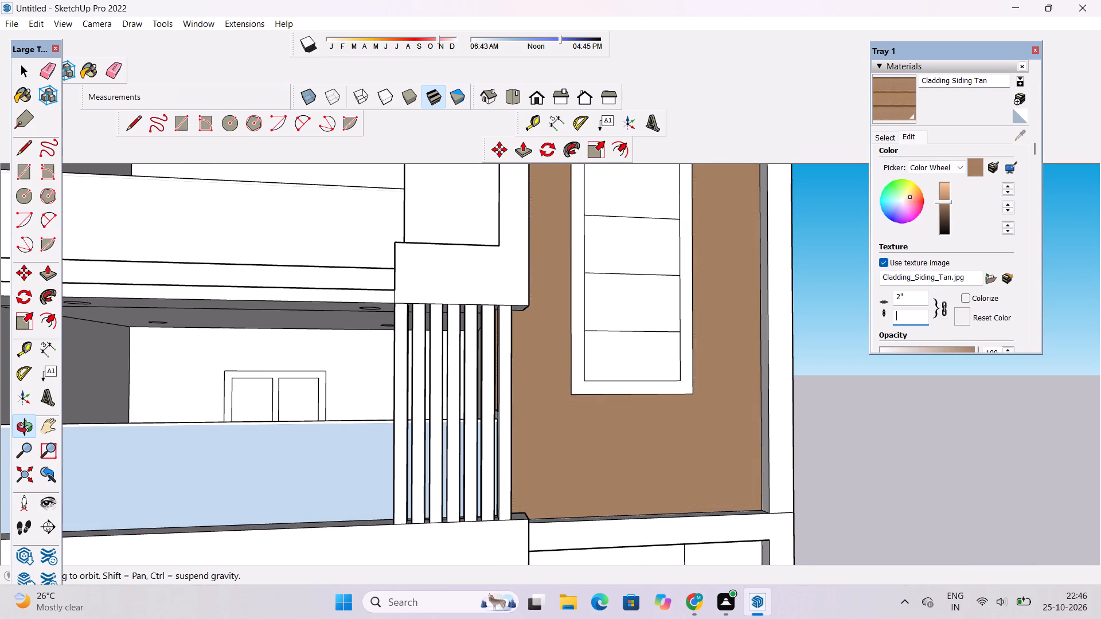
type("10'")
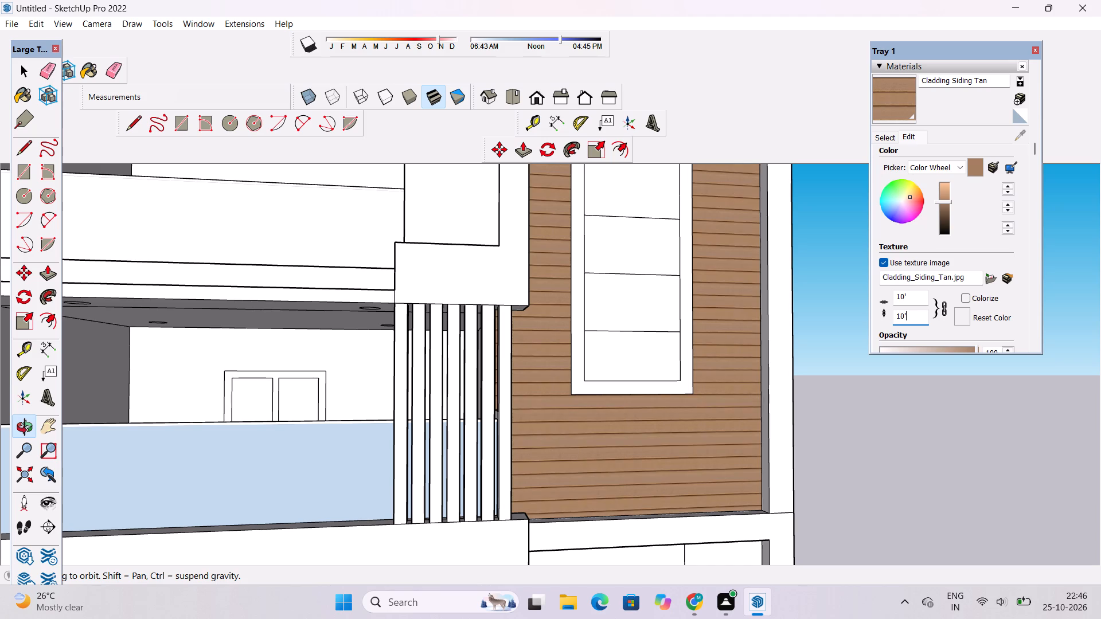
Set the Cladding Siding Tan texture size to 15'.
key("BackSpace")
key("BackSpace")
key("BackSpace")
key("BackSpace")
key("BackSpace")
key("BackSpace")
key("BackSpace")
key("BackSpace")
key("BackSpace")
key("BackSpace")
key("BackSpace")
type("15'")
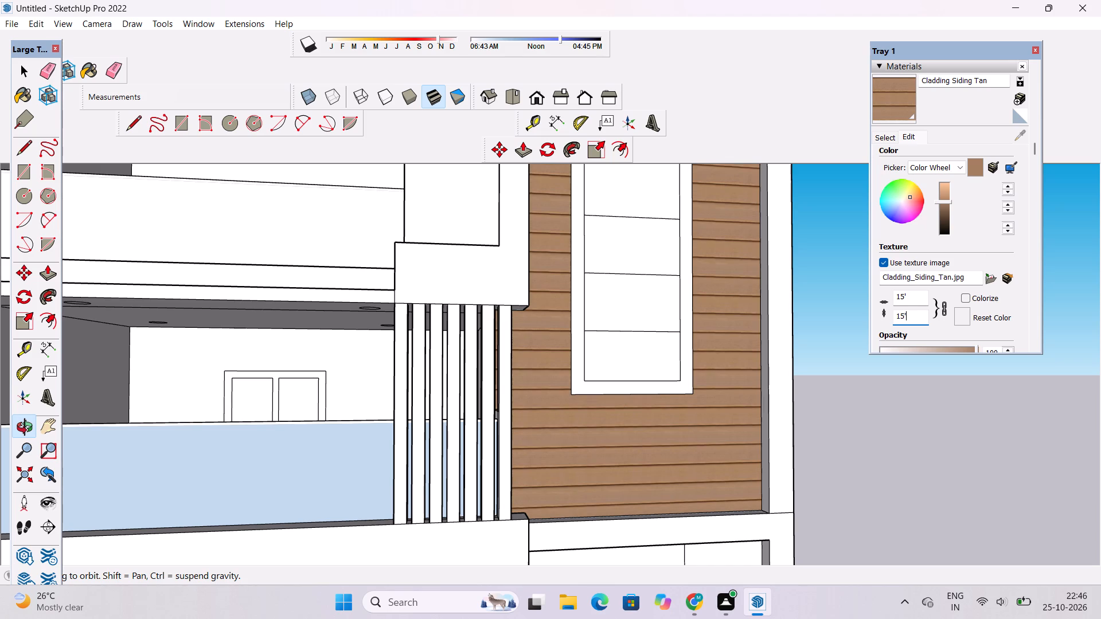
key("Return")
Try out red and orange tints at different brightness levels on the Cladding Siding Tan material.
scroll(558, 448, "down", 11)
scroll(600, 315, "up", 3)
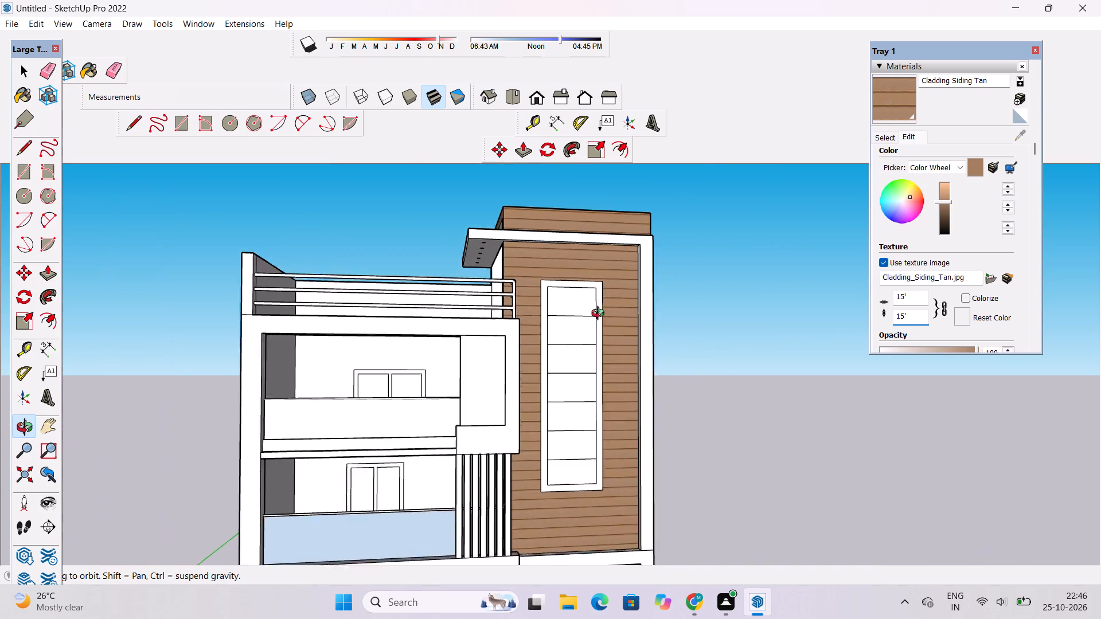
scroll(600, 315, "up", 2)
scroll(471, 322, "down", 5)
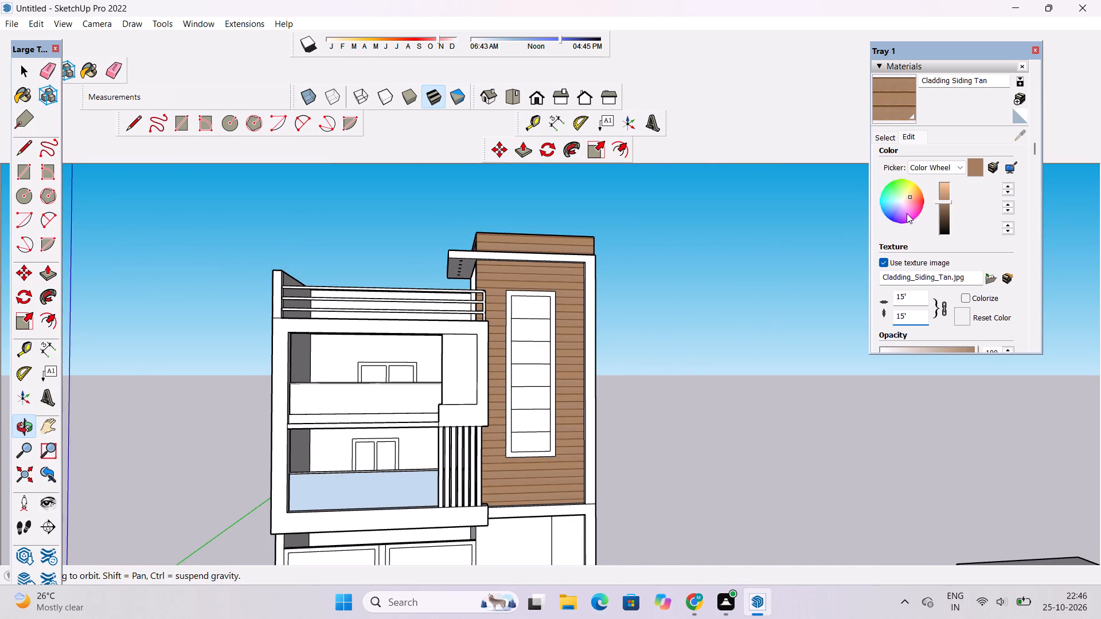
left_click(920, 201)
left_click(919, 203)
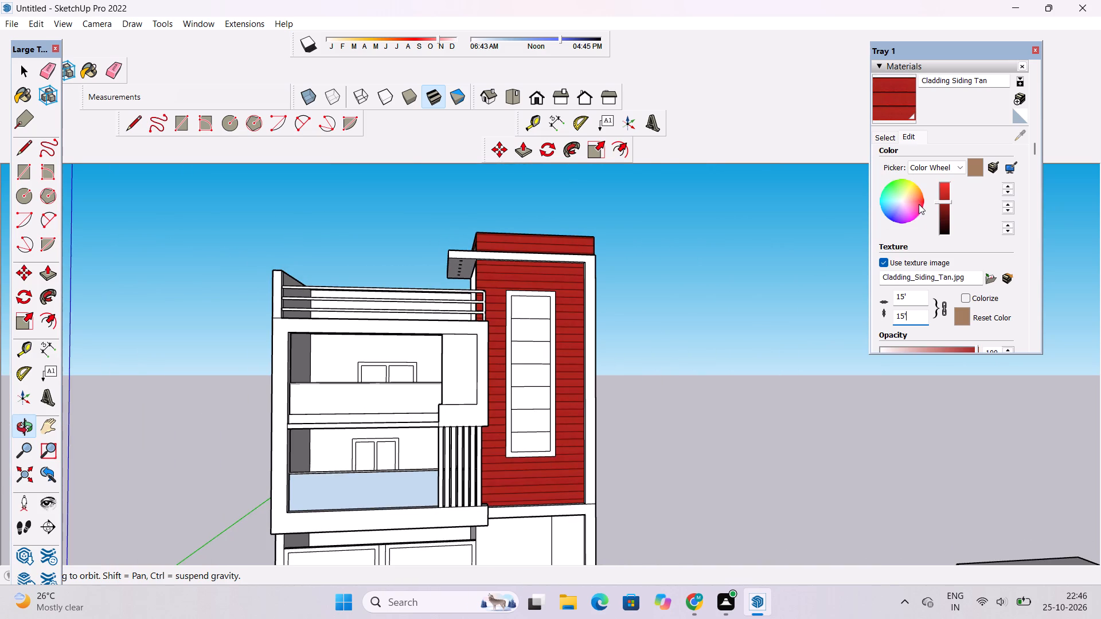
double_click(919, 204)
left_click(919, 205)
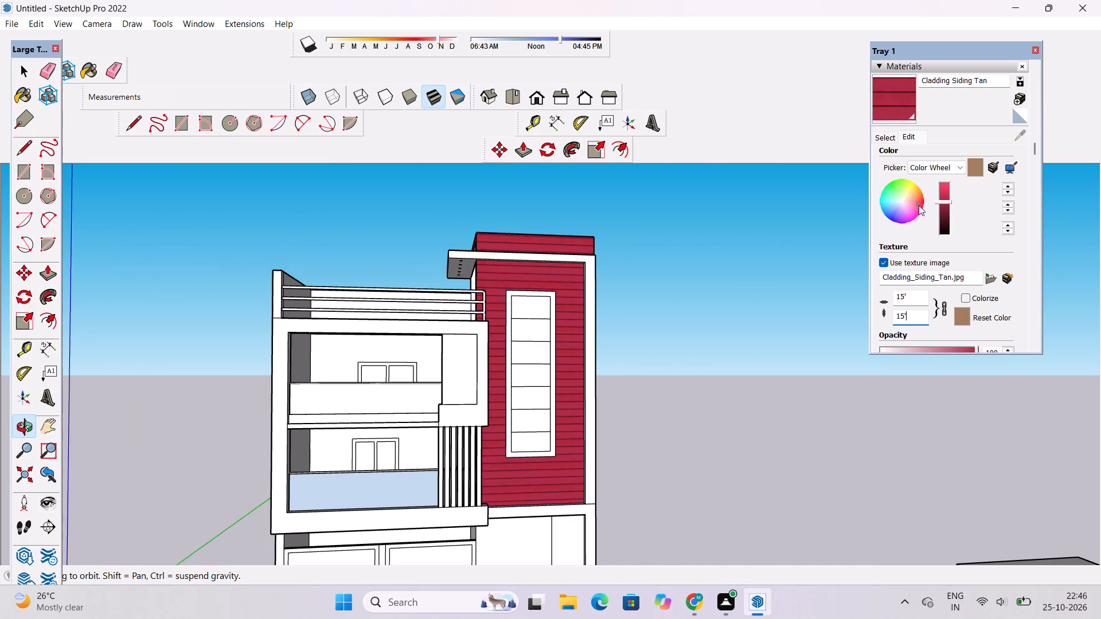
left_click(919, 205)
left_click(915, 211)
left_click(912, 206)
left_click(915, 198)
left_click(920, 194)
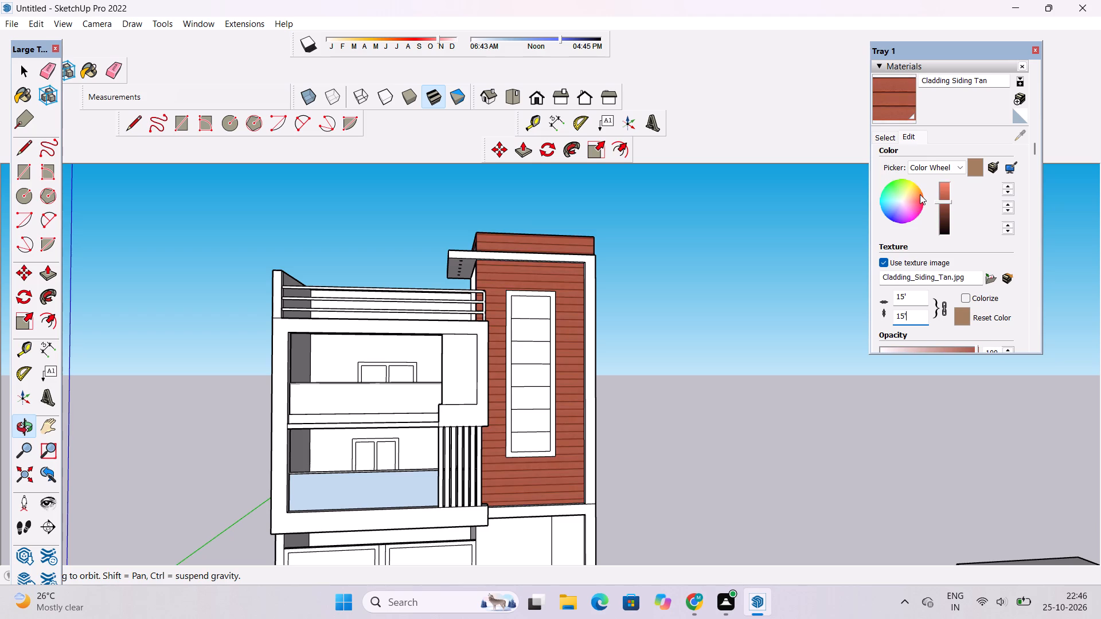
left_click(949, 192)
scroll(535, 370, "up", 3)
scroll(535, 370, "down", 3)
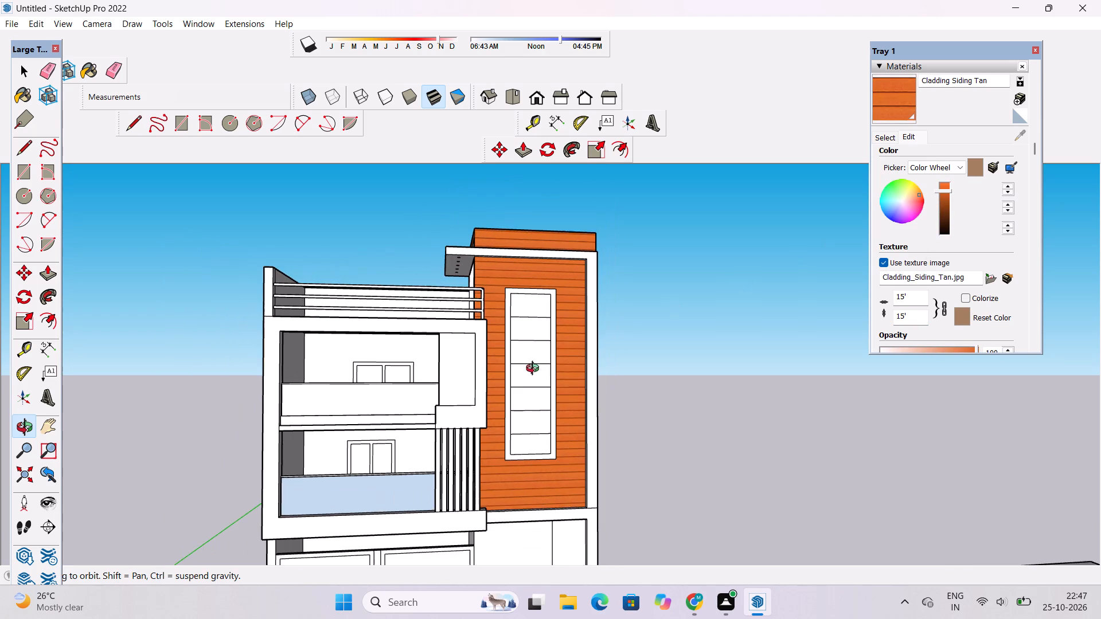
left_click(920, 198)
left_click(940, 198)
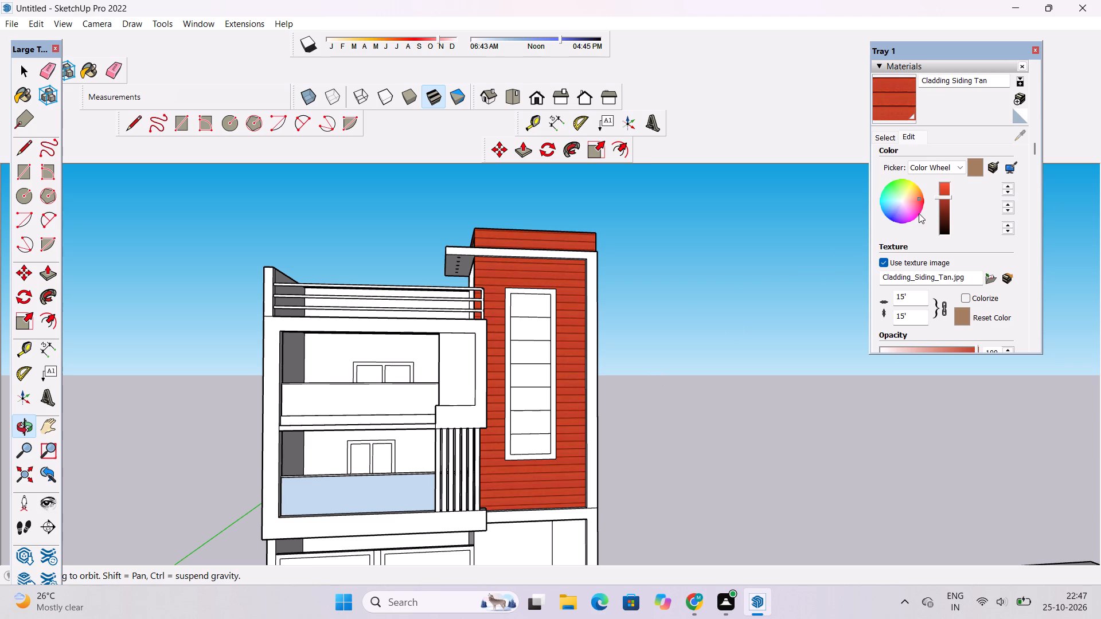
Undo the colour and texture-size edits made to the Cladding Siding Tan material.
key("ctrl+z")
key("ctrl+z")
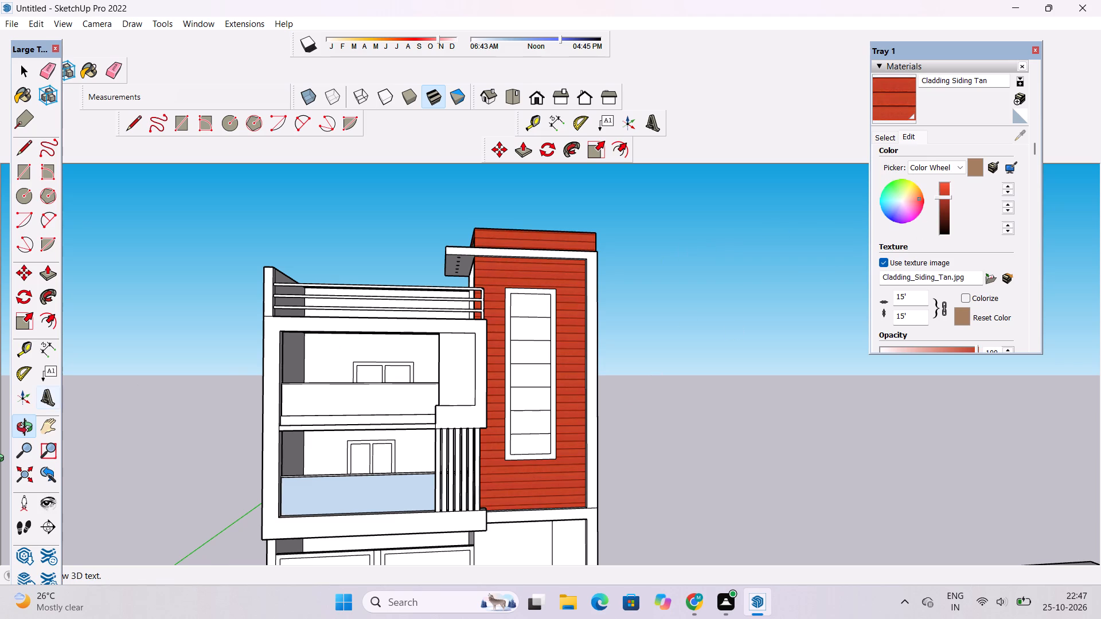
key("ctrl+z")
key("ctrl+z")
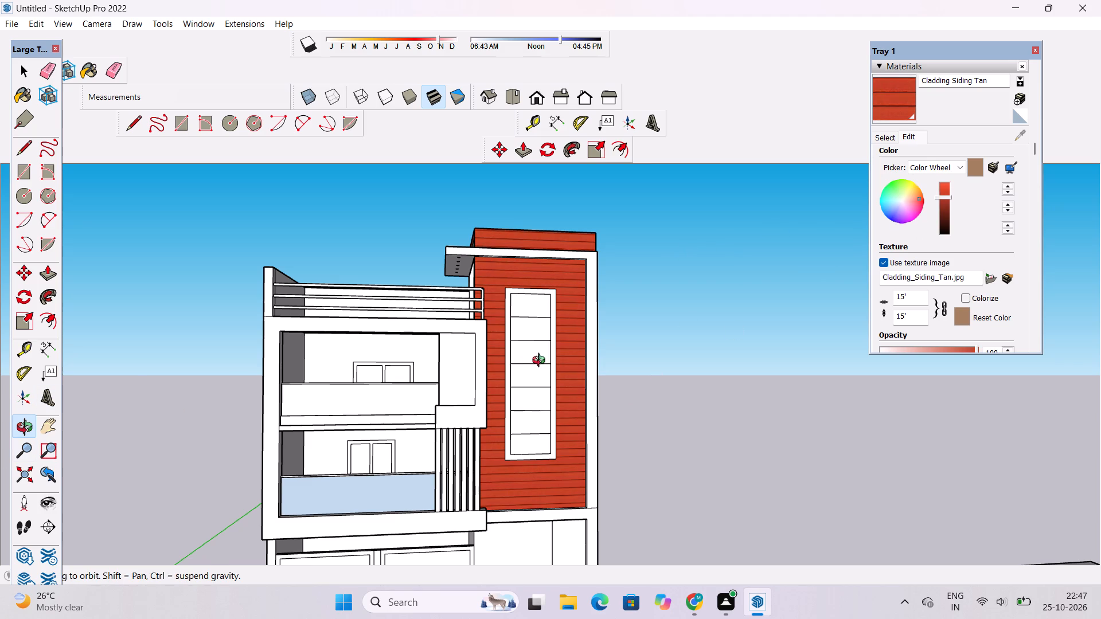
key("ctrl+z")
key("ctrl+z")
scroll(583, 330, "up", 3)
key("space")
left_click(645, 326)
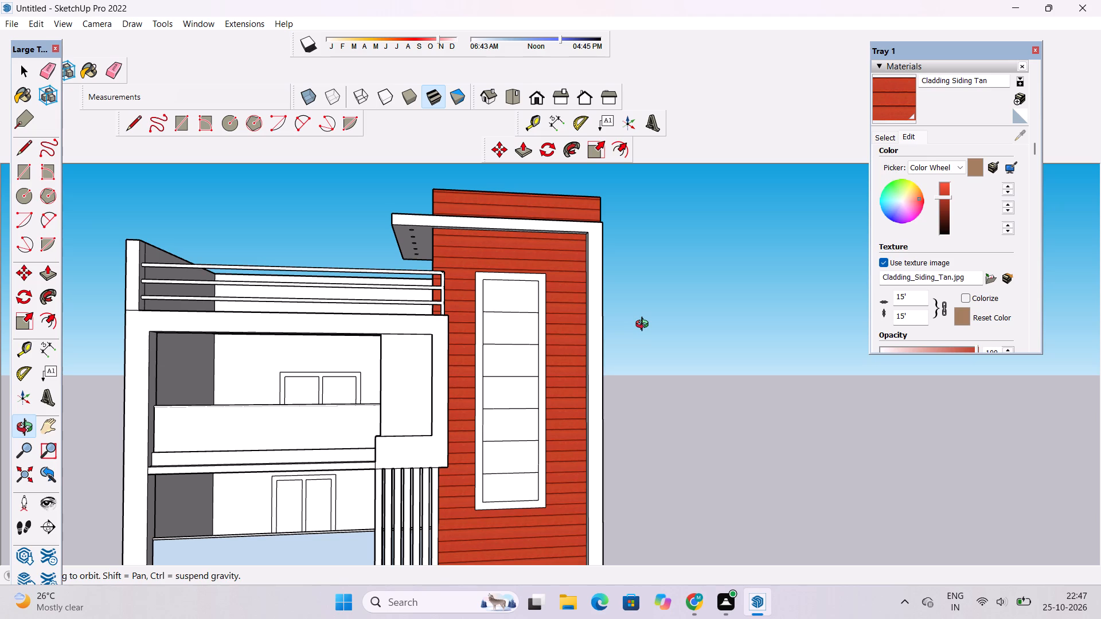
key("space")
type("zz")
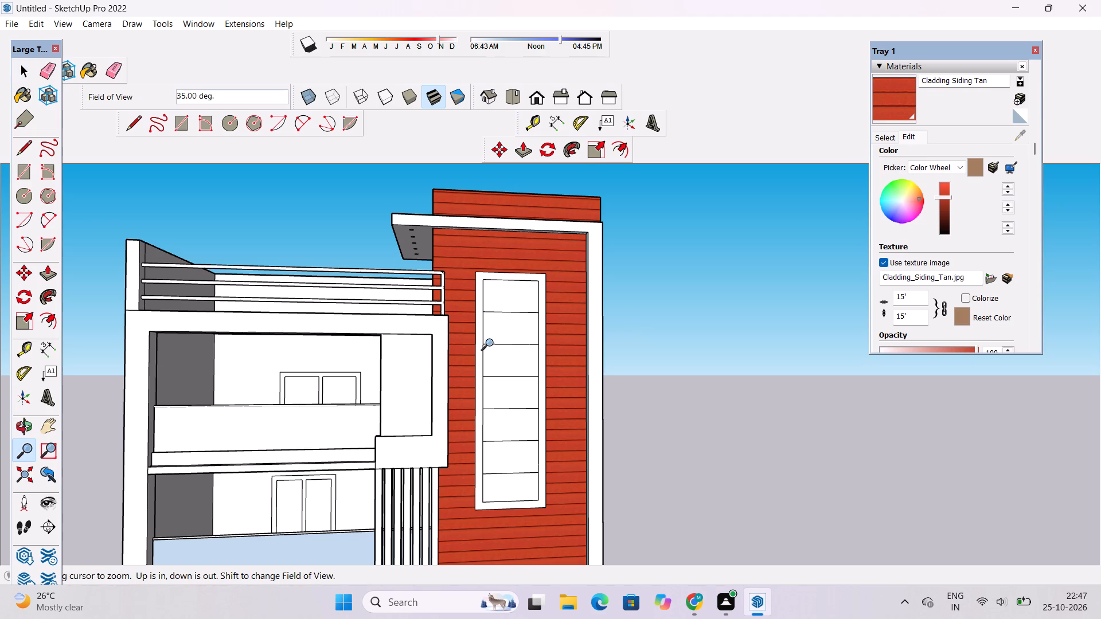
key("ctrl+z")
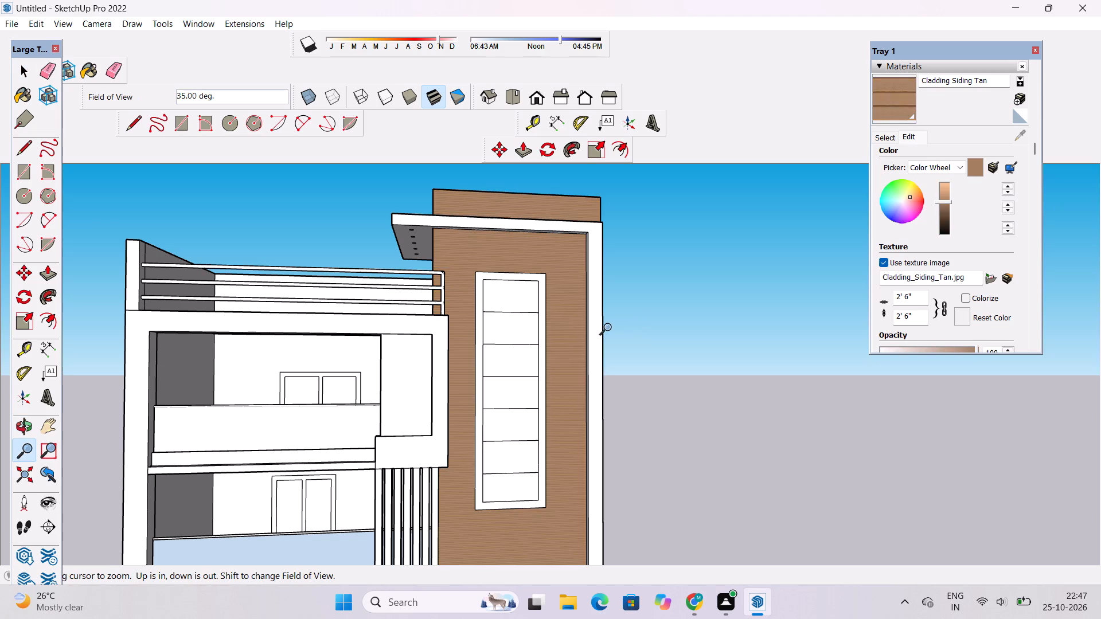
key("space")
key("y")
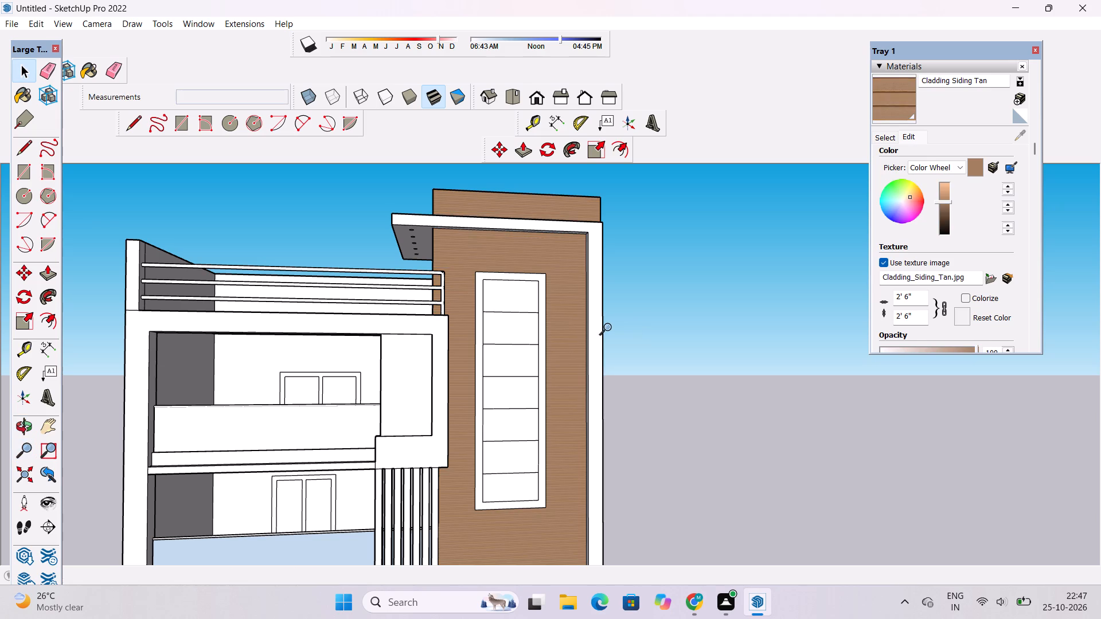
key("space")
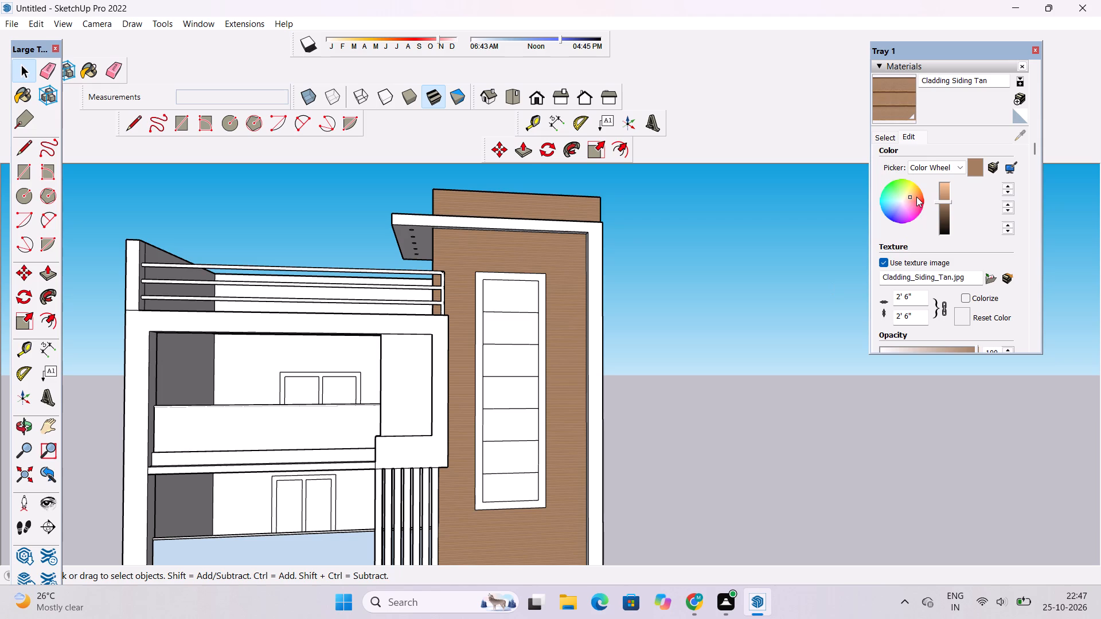
Recolour the Cladding Siding Tan material on the tower to a rust orange-brown.
left_click(919, 196)
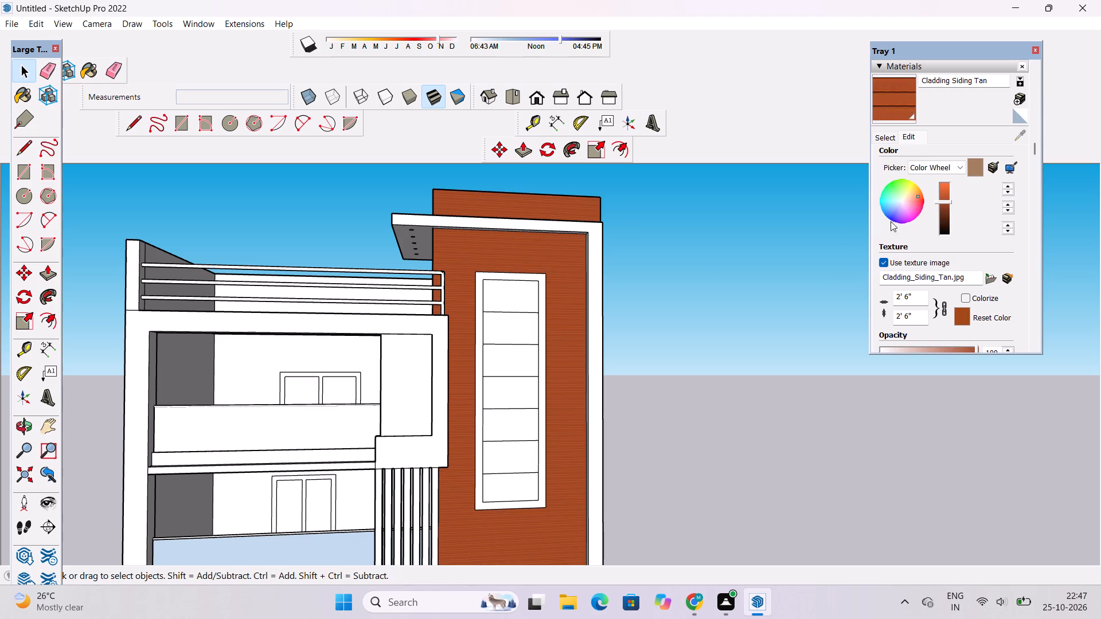
scroll(545, 427, "up", 4)
scroll(556, 340, "down", 6)
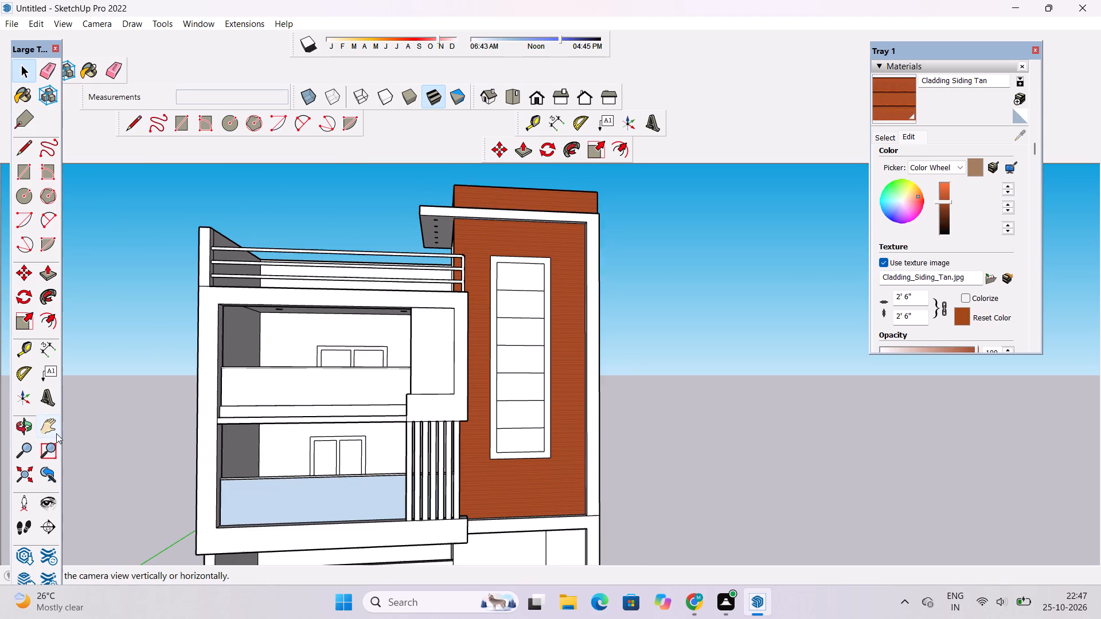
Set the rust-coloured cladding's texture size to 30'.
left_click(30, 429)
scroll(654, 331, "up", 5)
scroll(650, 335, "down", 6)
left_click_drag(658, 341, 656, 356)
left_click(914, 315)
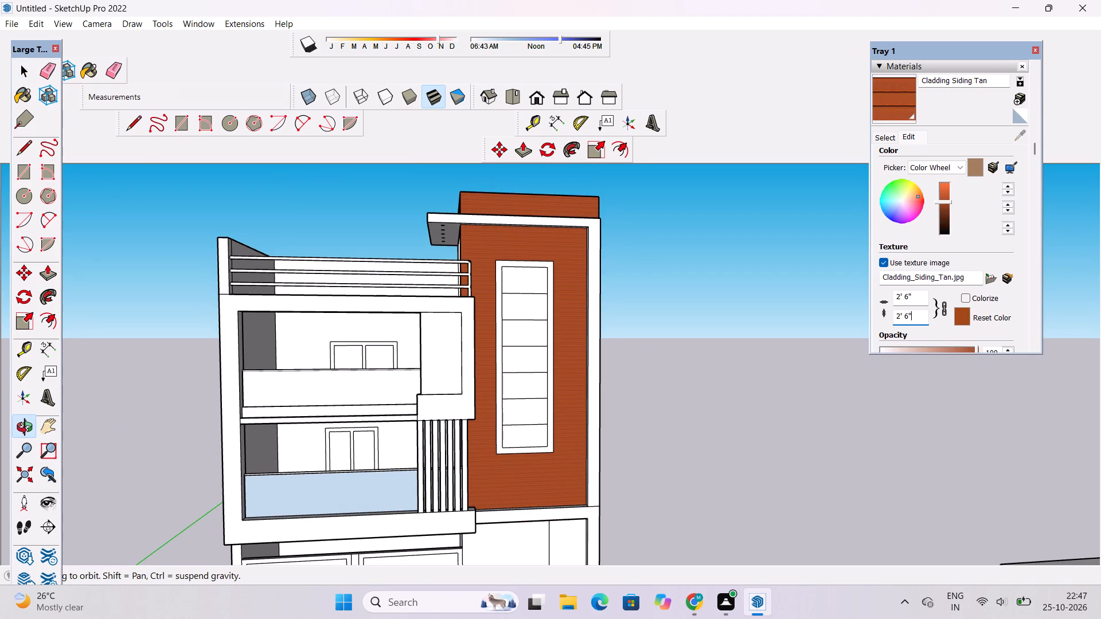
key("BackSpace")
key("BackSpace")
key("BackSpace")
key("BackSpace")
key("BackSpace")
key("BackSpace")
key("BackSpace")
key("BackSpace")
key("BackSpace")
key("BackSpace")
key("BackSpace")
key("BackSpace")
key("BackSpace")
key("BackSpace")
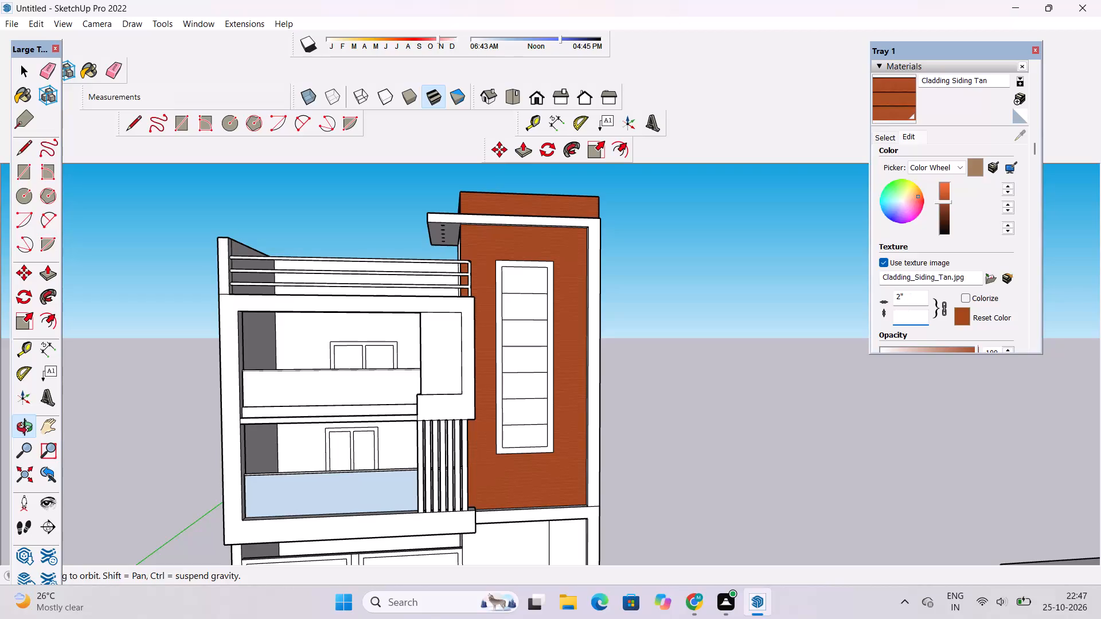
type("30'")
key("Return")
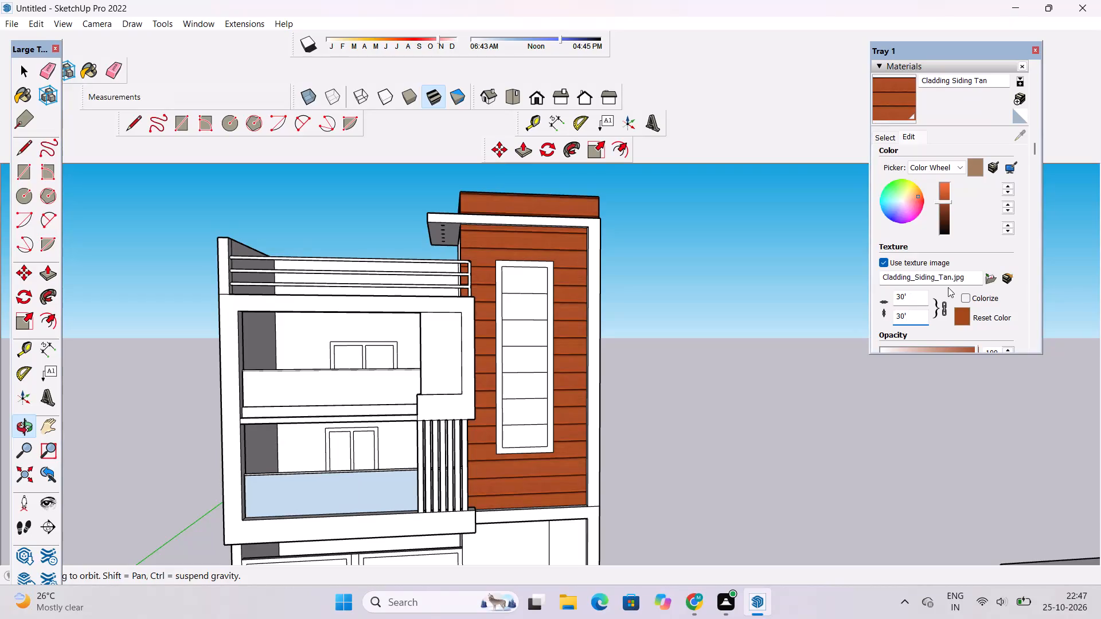
Set the cladding material's texture size to 20'.
left_click(914, 312)
key("BackSpace")
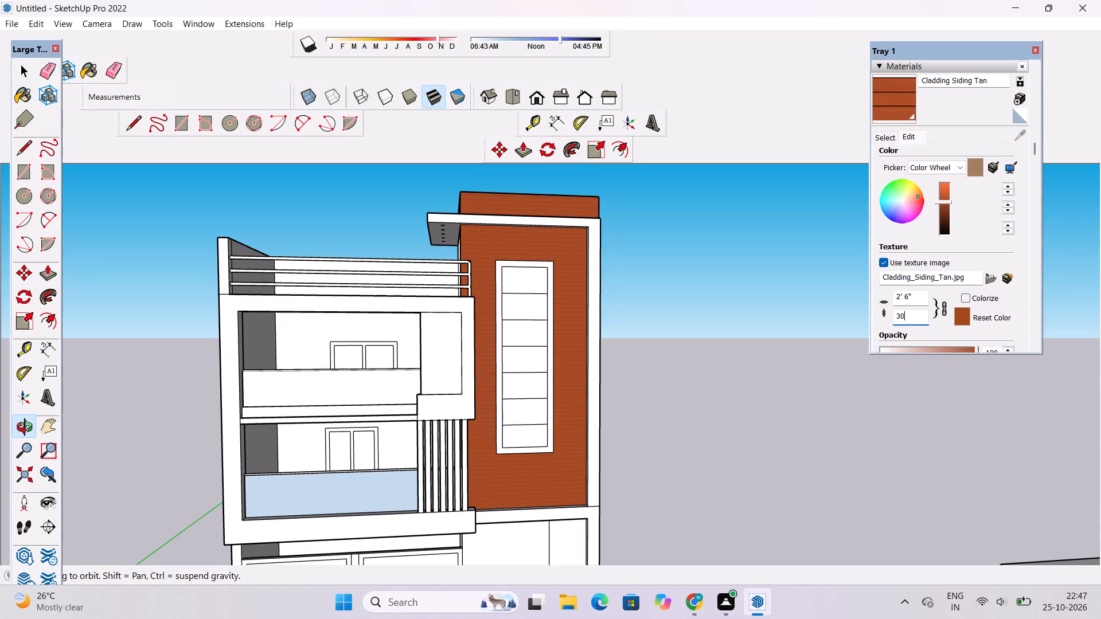
key("BackSpace")
key("BackSpace")
key("BackSpace")
type("20'")
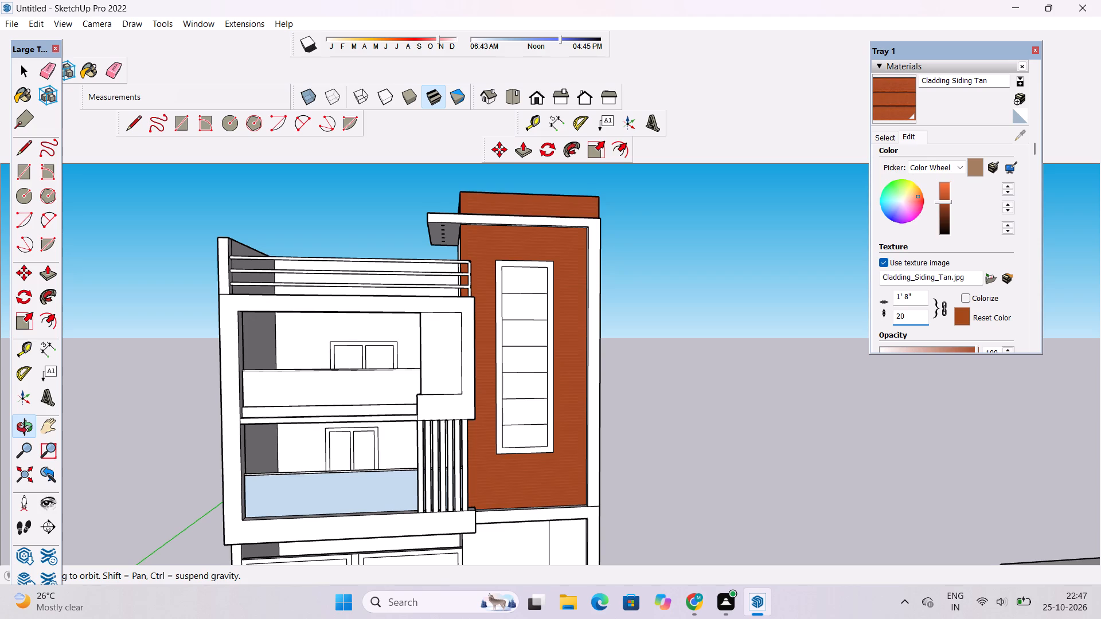
key("Return")
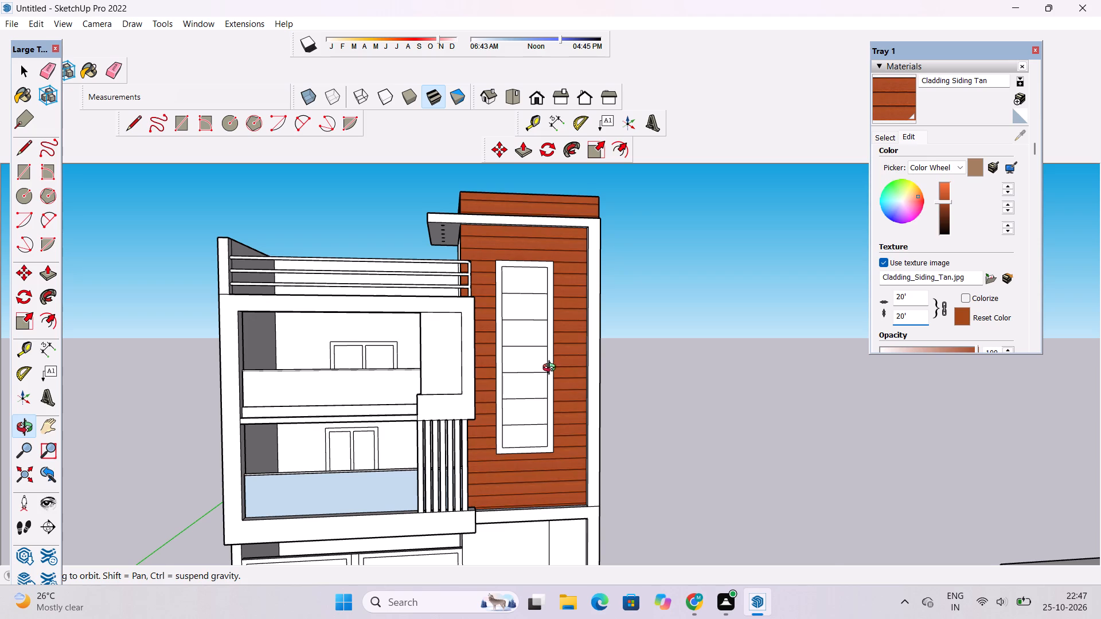
Examine the recoloured tower cladding and roof cap from the side, above and behind the house.
scroll(540, 372, "down", 2)
left_click_drag(631, 364, 431, 389)
scroll(540, 355, "down", 3)
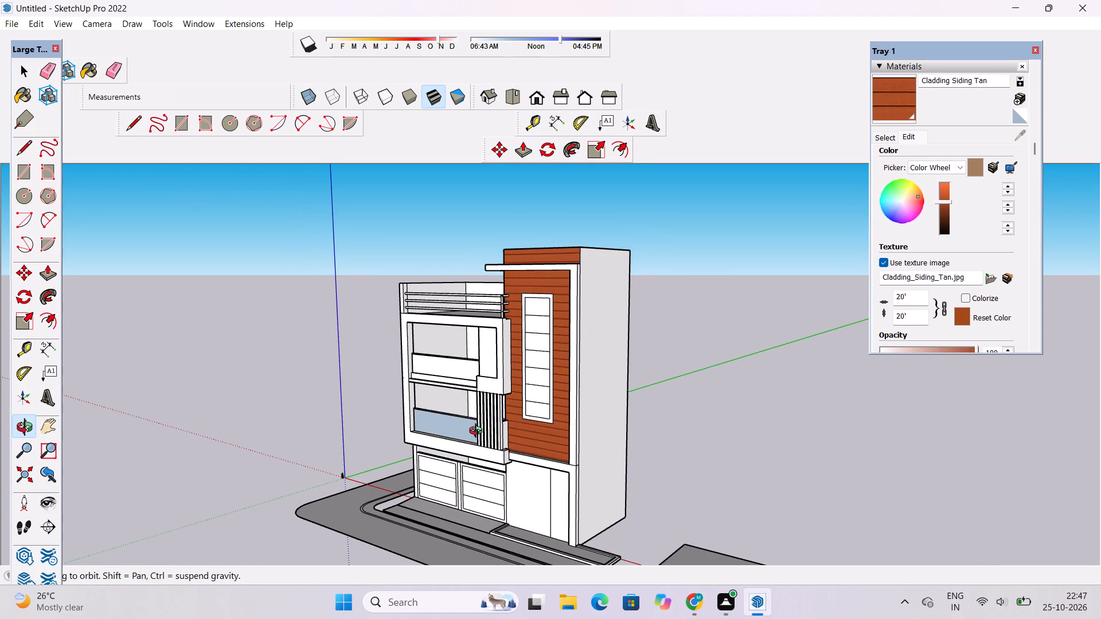
left_click_drag(480, 414, 537, 426, "shift")
left_click_drag(541, 421, 809, 527)
scroll(606, 288, "up", 4)
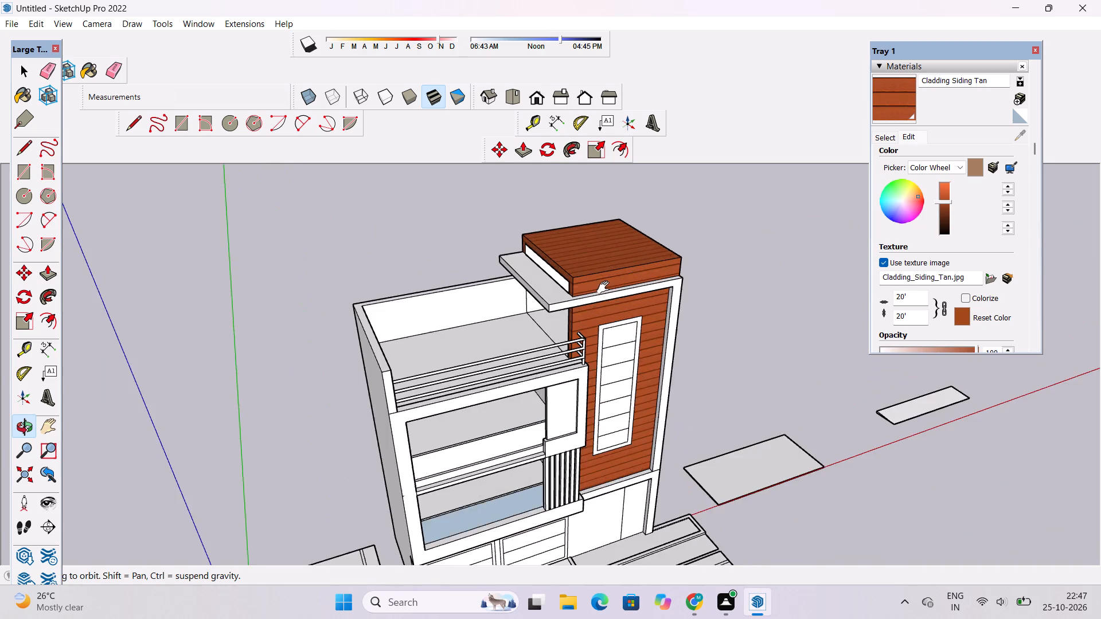
left_click_drag(567, 293, 952, 208)
left_click_drag(414, 318, 619, 303)
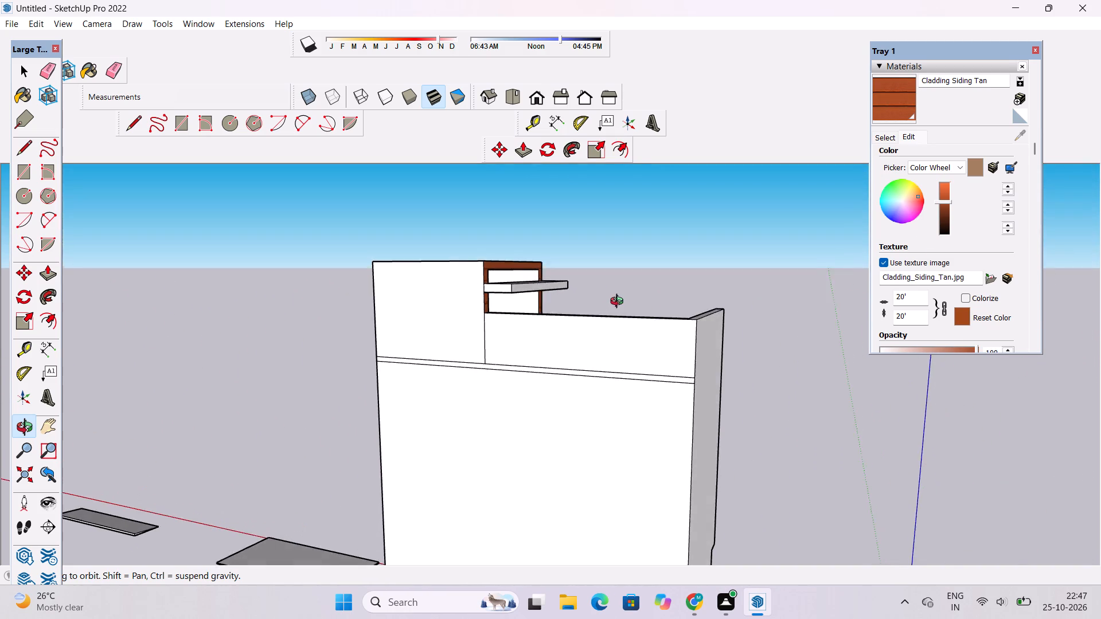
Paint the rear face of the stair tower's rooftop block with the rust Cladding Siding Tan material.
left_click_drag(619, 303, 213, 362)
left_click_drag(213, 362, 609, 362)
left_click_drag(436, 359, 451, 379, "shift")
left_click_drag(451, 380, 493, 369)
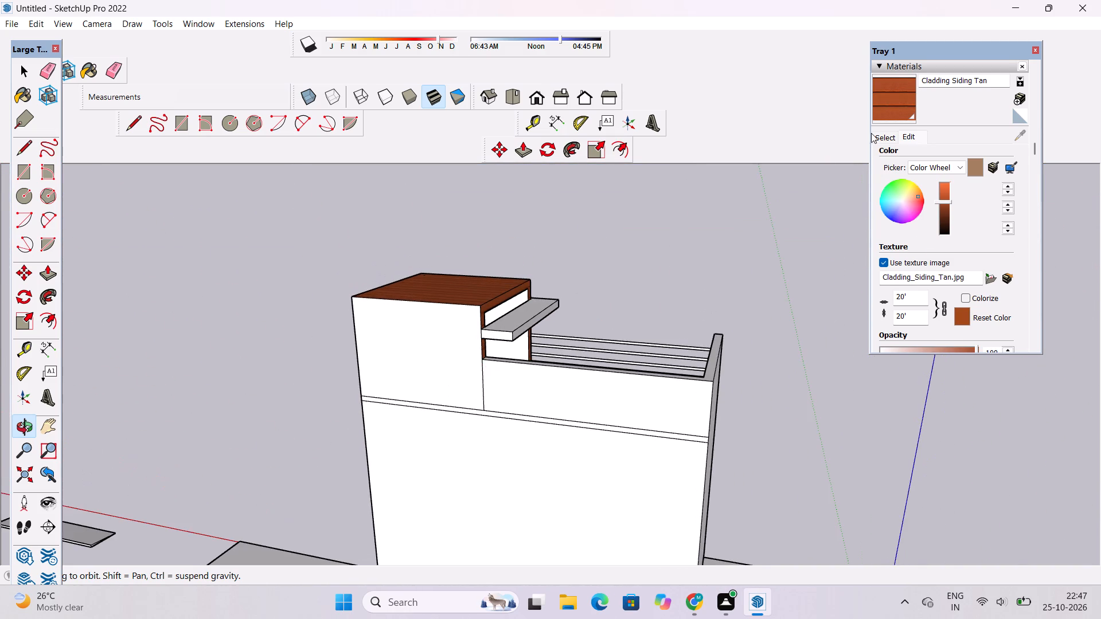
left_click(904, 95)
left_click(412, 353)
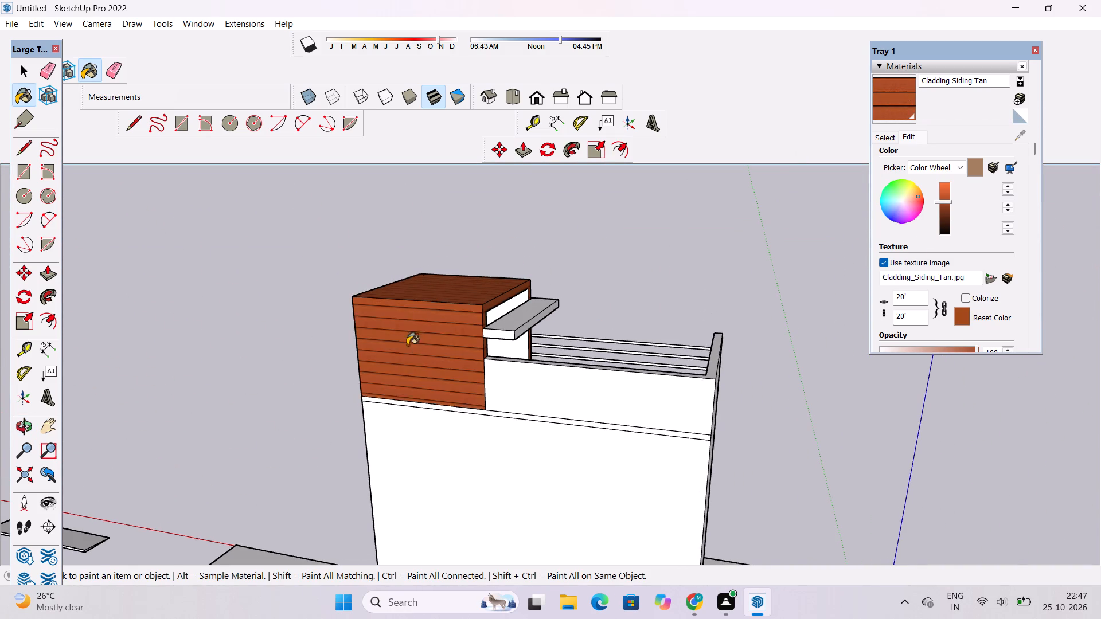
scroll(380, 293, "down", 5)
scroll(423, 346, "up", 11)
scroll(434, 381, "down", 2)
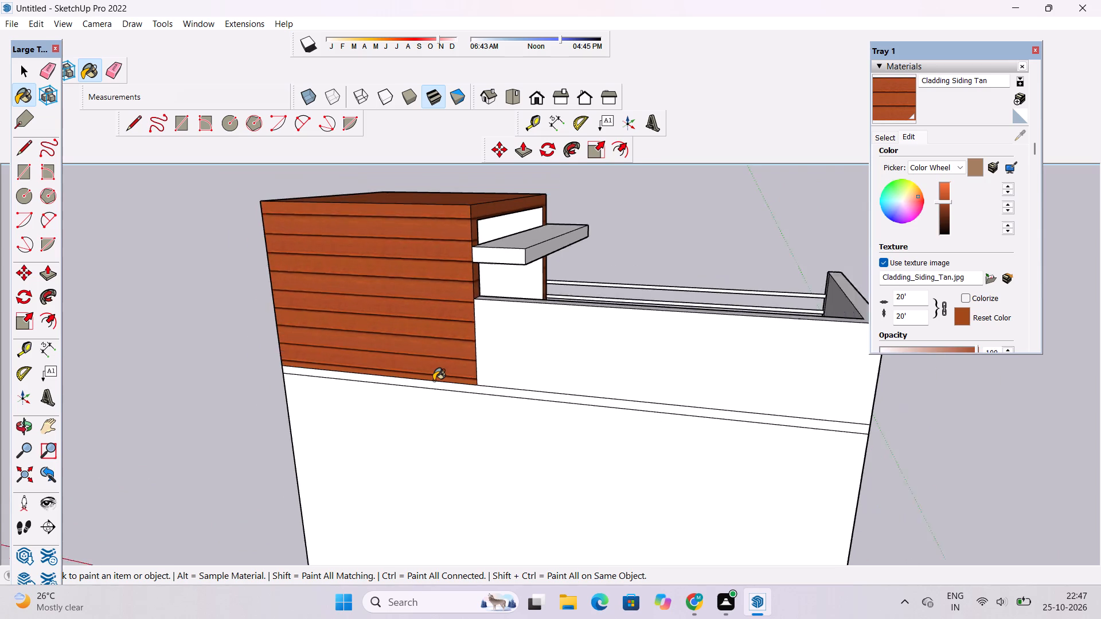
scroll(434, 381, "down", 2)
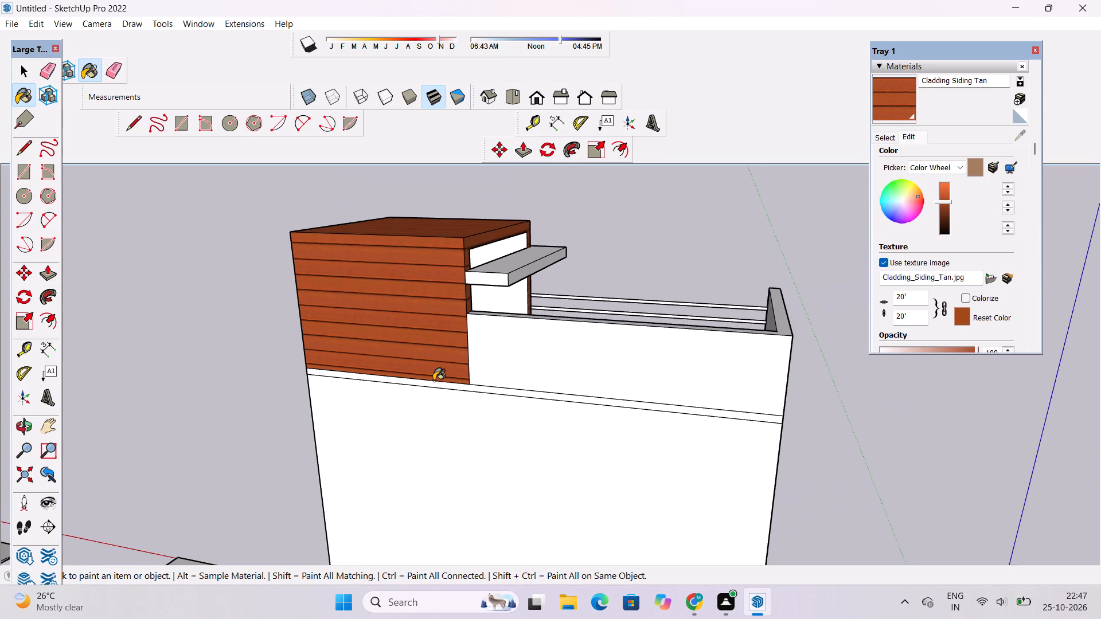
Examine the clad tower and the whole house from the side, the front and above.
key("o")
scroll(477, 359, "down", 5)
left_click_drag(395, 394, 820, 386)
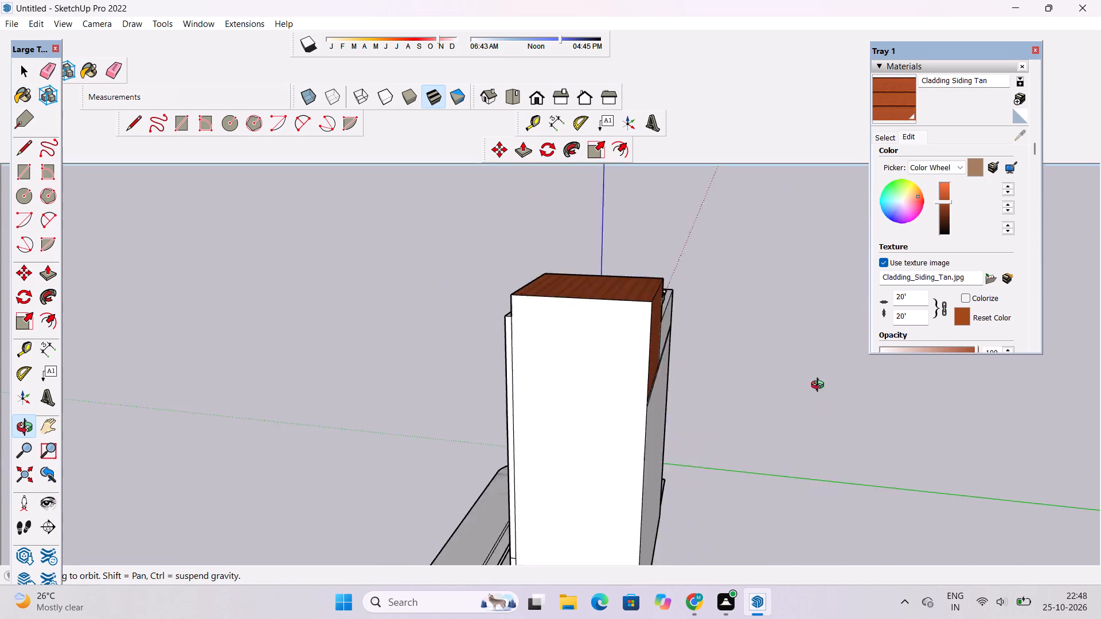
left_click_drag(820, 386, 419, 398)
scroll(478, 378, "down", 4)
left_click_drag(859, 391, 164, 475)
scroll(431, 382, "up", 2)
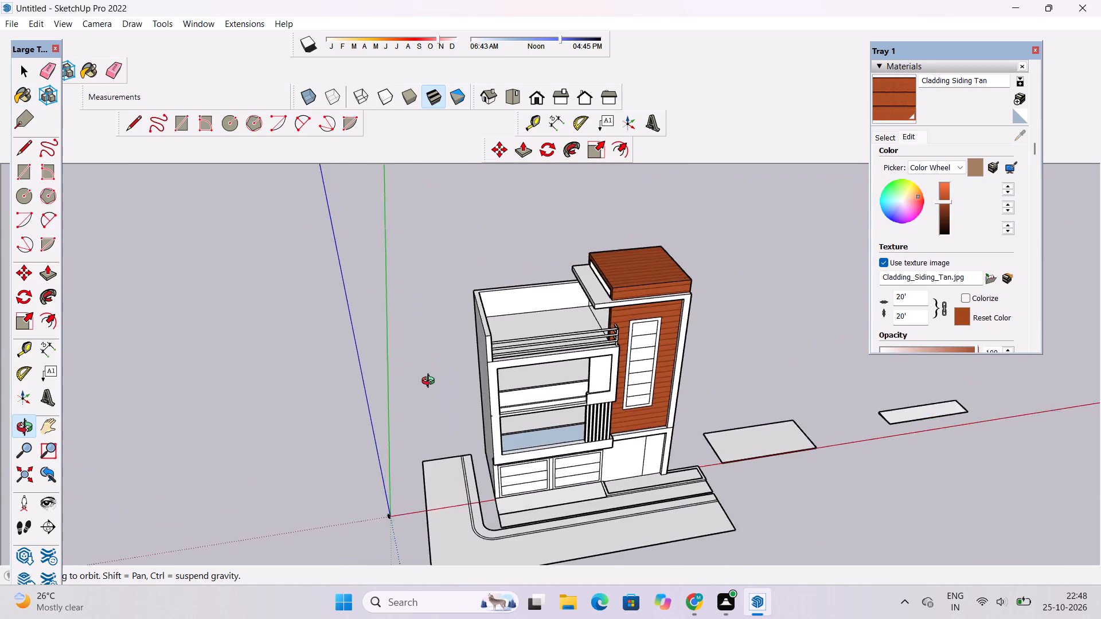
scroll(431, 382, "up", 2)
scroll(431, 382, "down", 1)
left_click_drag(456, 377, 462, 397, "shift")
left_click_drag(467, 398, 539, 335)
scroll(629, 322, "up", 2)
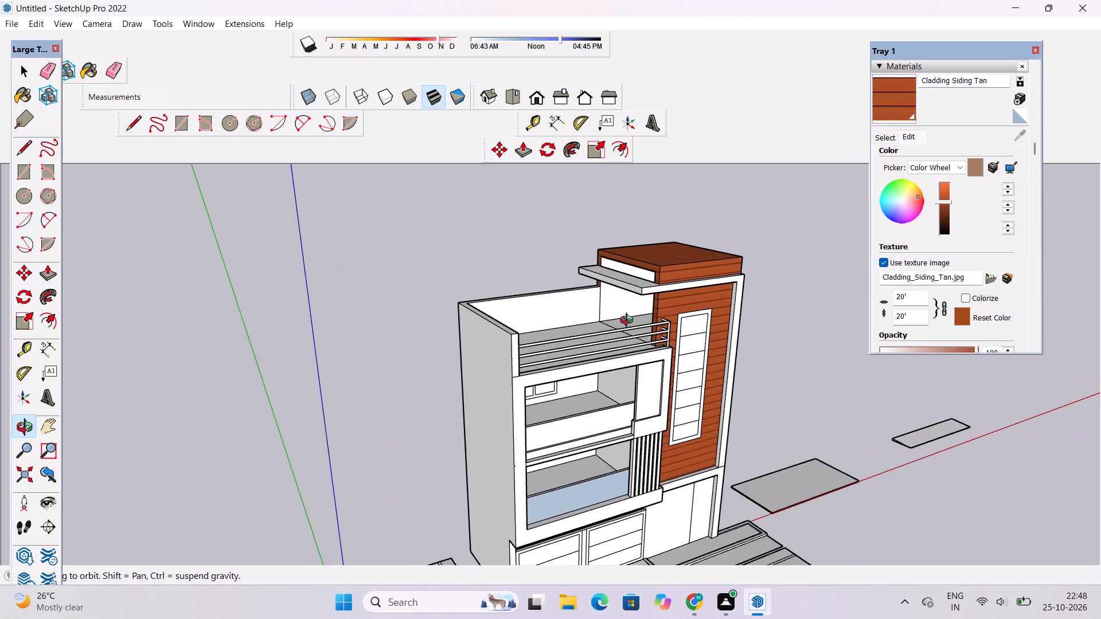
left_click_drag(626, 323, 604, 336)
left_click_drag(603, 343, 581, 351)
scroll(574, 366, "up", 1)
scroll(574, 366, "down", 4)
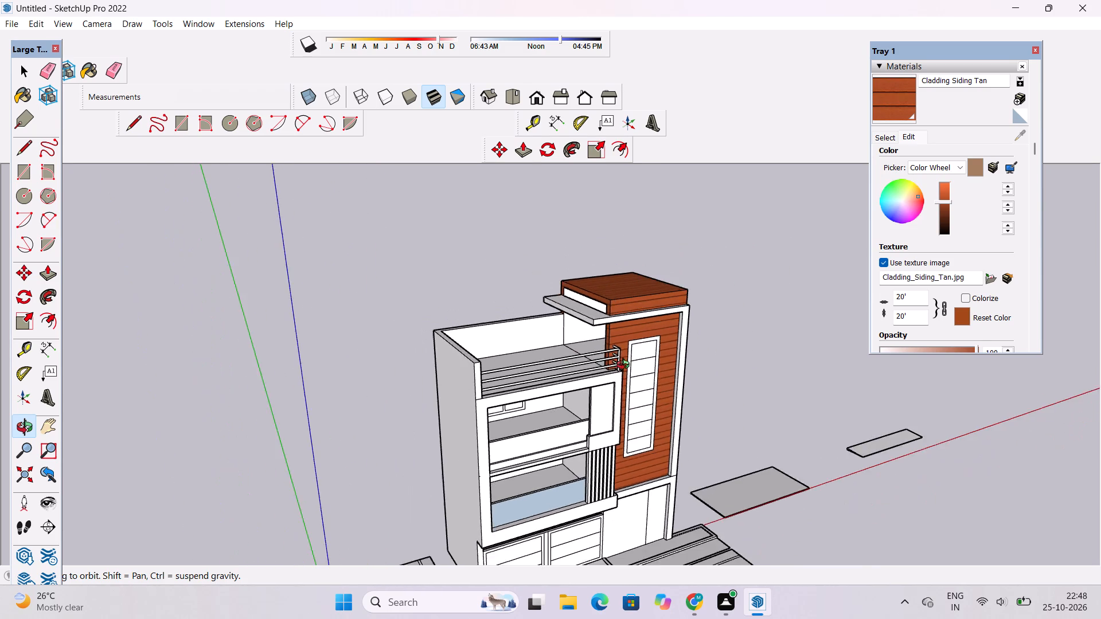
left_click_drag(651, 359, 469, 455)
scroll(474, 444, "down", 2)
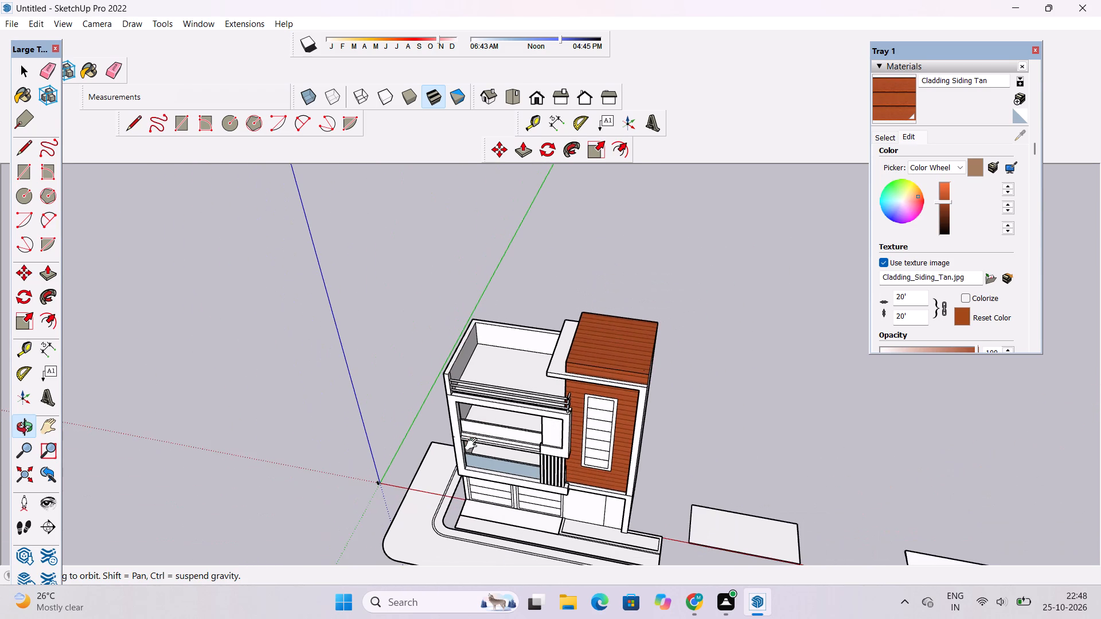
left_click(474, 444, "shift")
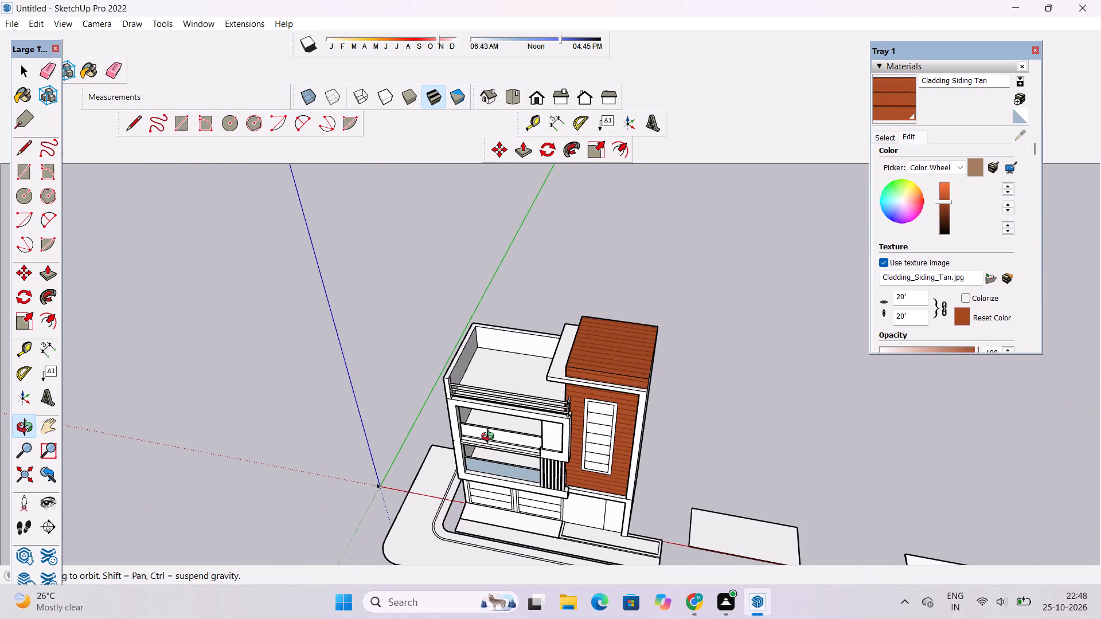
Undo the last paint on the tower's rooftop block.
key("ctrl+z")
Paint the front ceiling strip of the upper balcony with the Beadboard material from the Brick, Cladding and Siding collection.
left_click_drag(489, 418, 579, 340)
left_click_drag(581, 403, 573, 381, "shift")
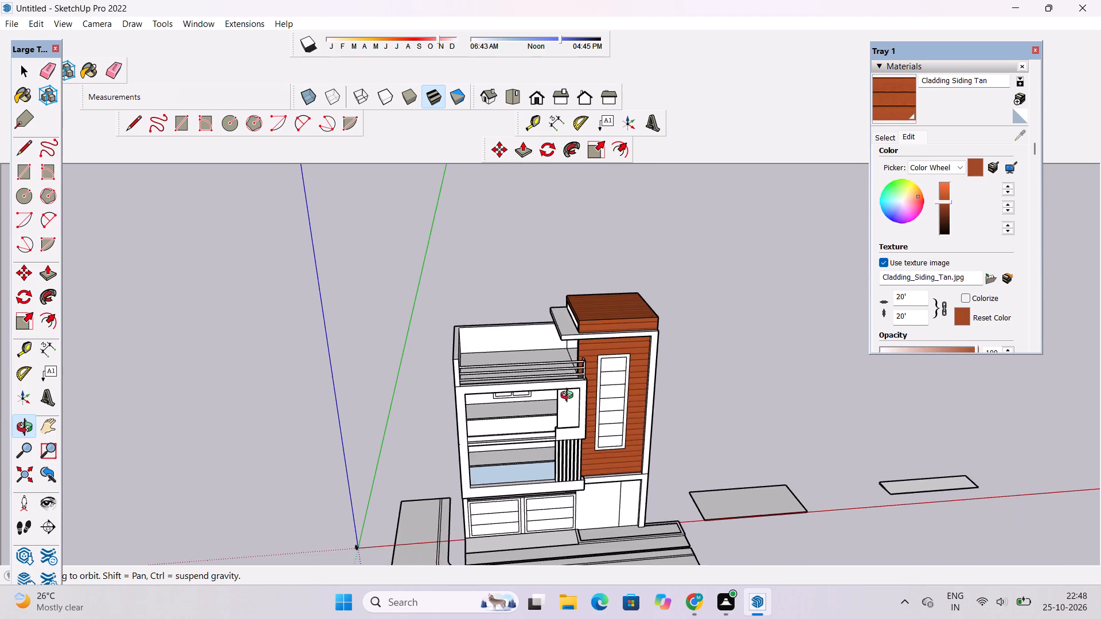
left_click_drag(569, 397, 526, 377)
scroll(522, 377, "up", 2)
left_click_drag(531, 386, 537, 394, "shift")
left_click_drag(538, 396, 517, 357)
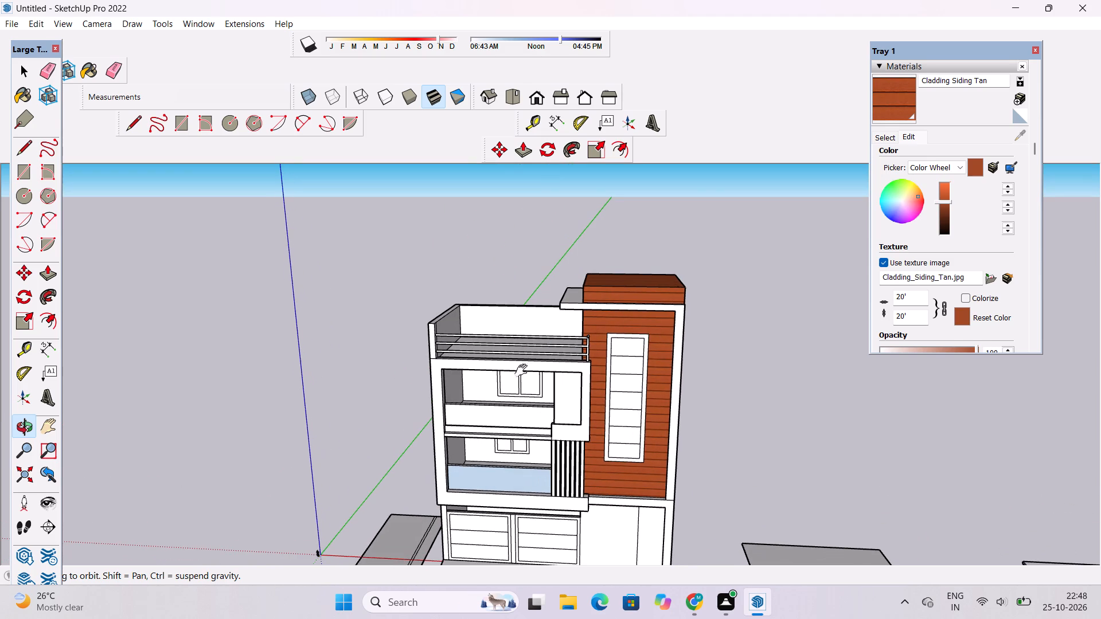
left_click_drag(530, 377, 537, 381, "shift")
left_click_drag(536, 393, 526, 336)
scroll(477, 403, "up", 5)
left_click_drag(487, 405, 524, 430, "shift")
left_click_drag(526, 424, 537, 315)
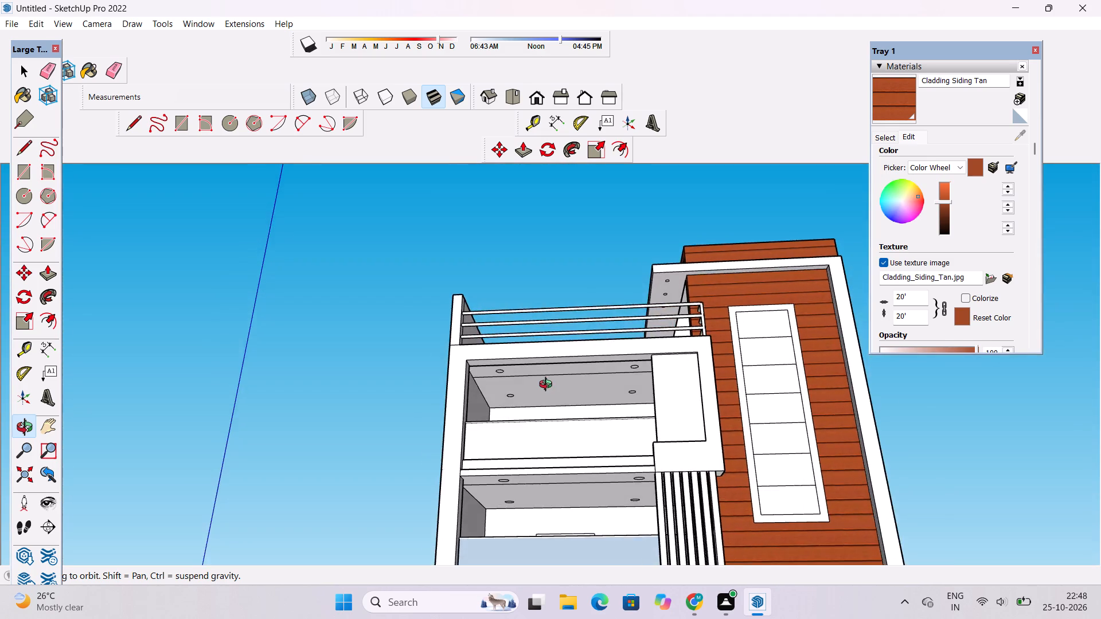
scroll(549, 388, "up", 4)
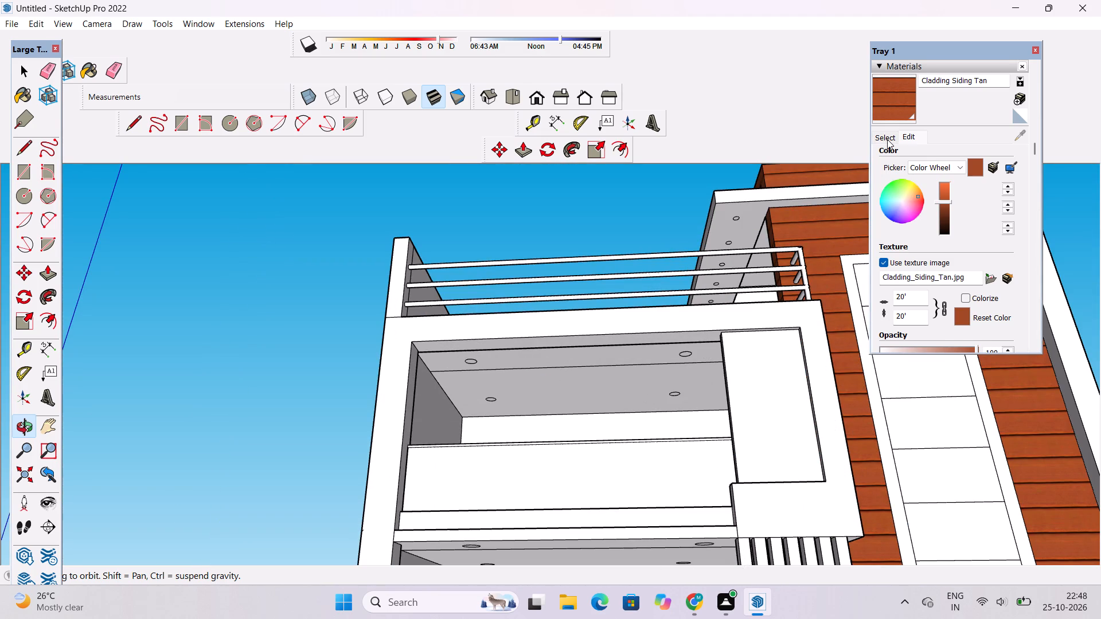
left_click(885, 139)
scroll(902, 222, "up", 2)
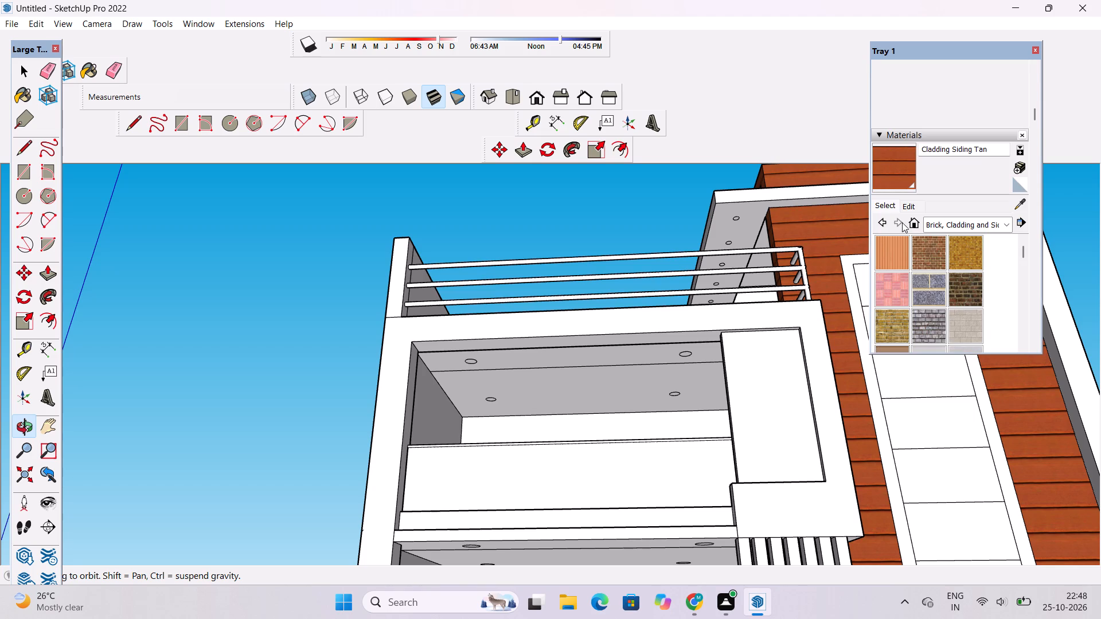
left_click(888, 252)
scroll(598, 361, "up", 5)
left_click(600, 348)
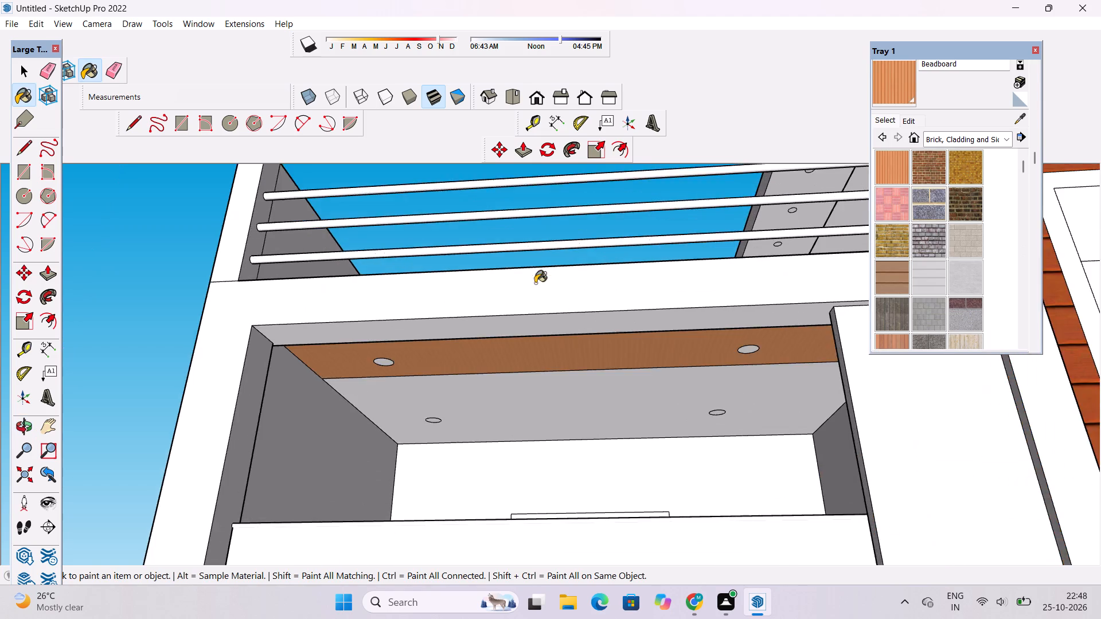
Paint the front ceiling strip of the lower balcony with the same Beadboard material.
scroll(533, 275, "down", 6)
scroll(536, 327, "down", 5)
scroll(538, 485, "up", 6)
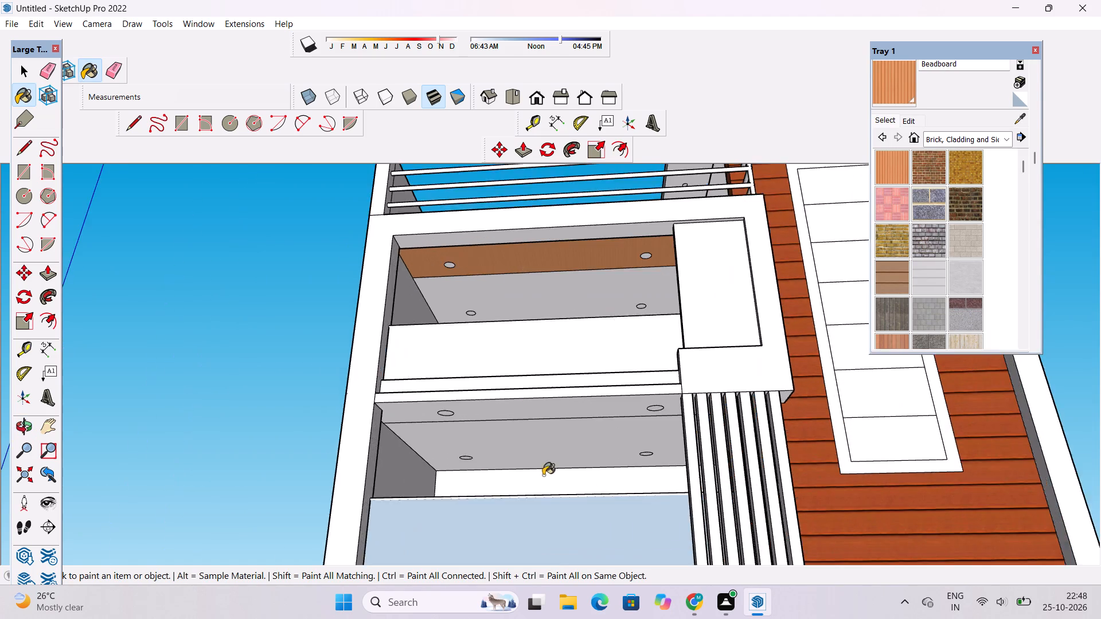
scroll(543, 475, "up", 4)
left_click(563, 297)
scroll(529, 408, "down", 10)
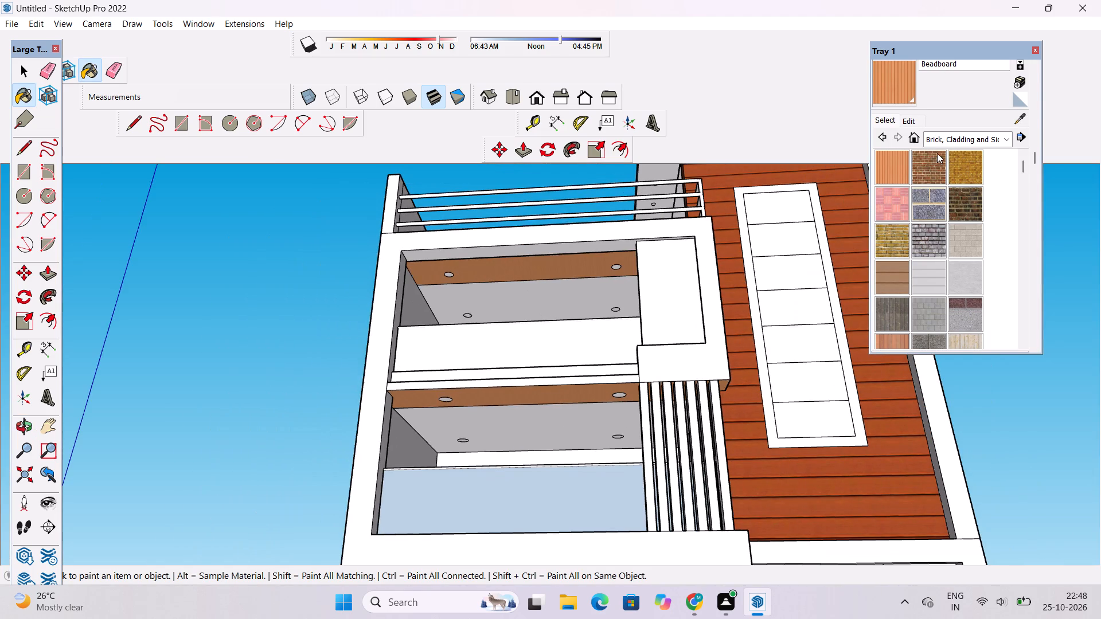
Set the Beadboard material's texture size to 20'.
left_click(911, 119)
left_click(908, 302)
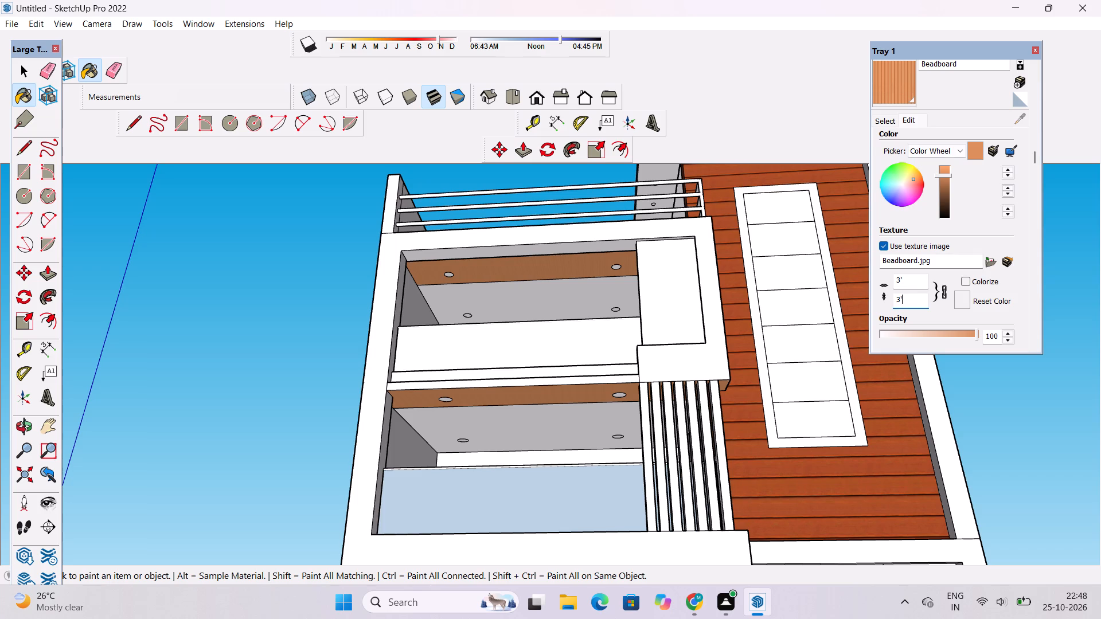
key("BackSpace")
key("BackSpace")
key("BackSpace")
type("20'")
Set the Beadboard material's texture size to 30'.
key("BackSpace")
key("BackSpace")
key("BackSpace")
key("BackSpace")
key("BackSpace")
key("BackSpace")
key("BackSpace")
key("BackSpace")
key("BackSpace")
type("30'")
key("Return")
Recolour the Beadboard material on the balcony ceilings to a slightly darkened rust red.
left_click(919, 180)
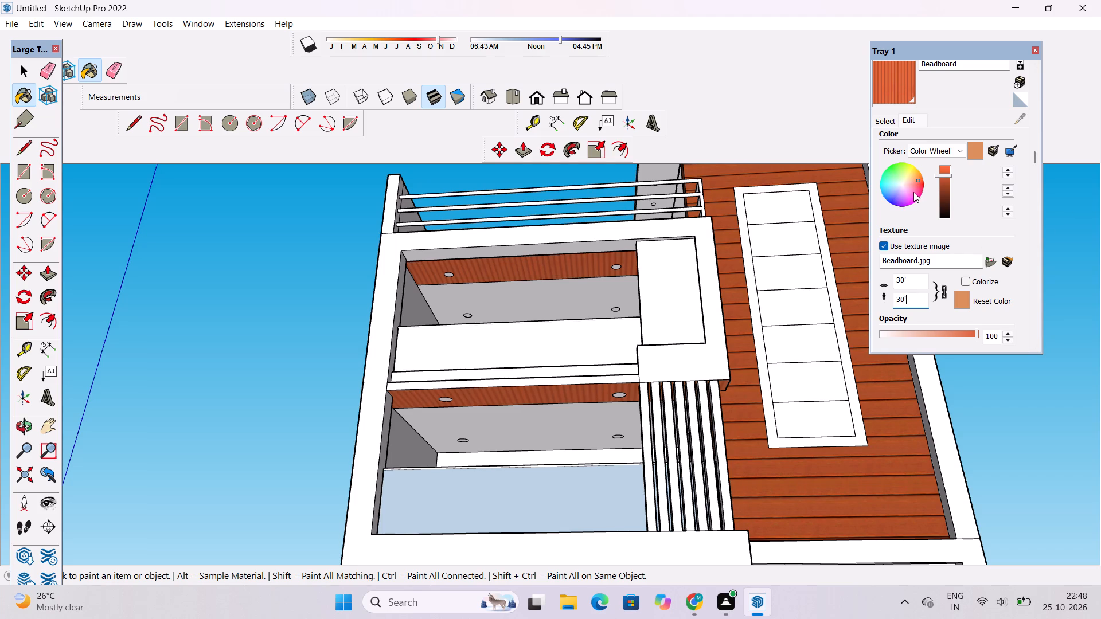
left_click(947, 180)
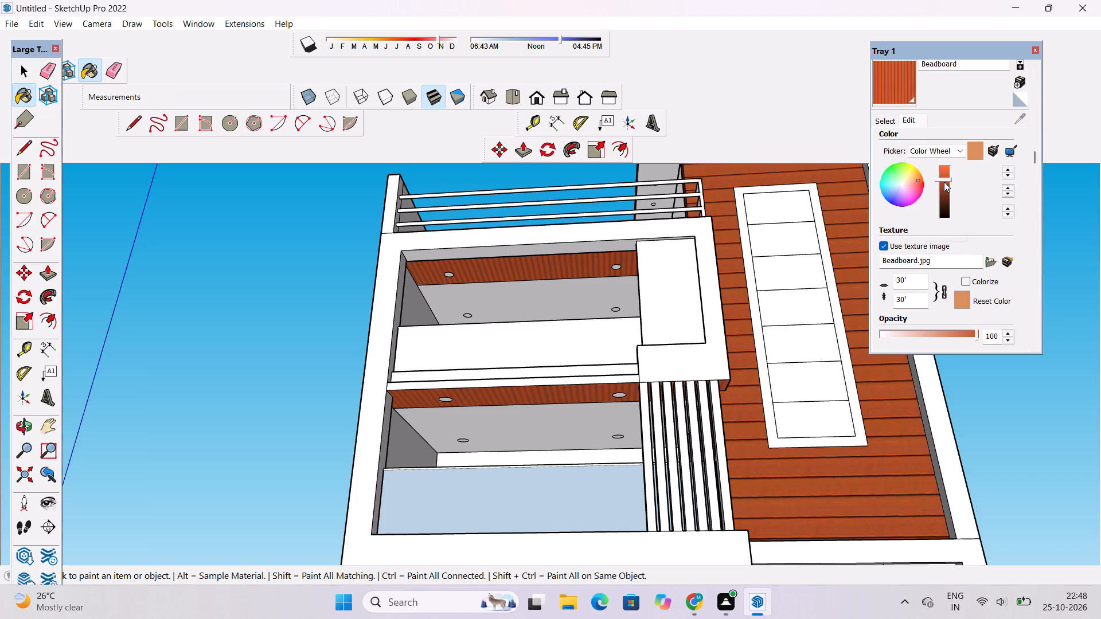
left_click(946, 181)
left_click(945, 182)
Examine the recoloured balcony ceilings and the front facade from below and from eye level.
left_click(21, 425)
scroll(465, 352, "down", 5)
left_click_drag(468, 352, 496, 365)
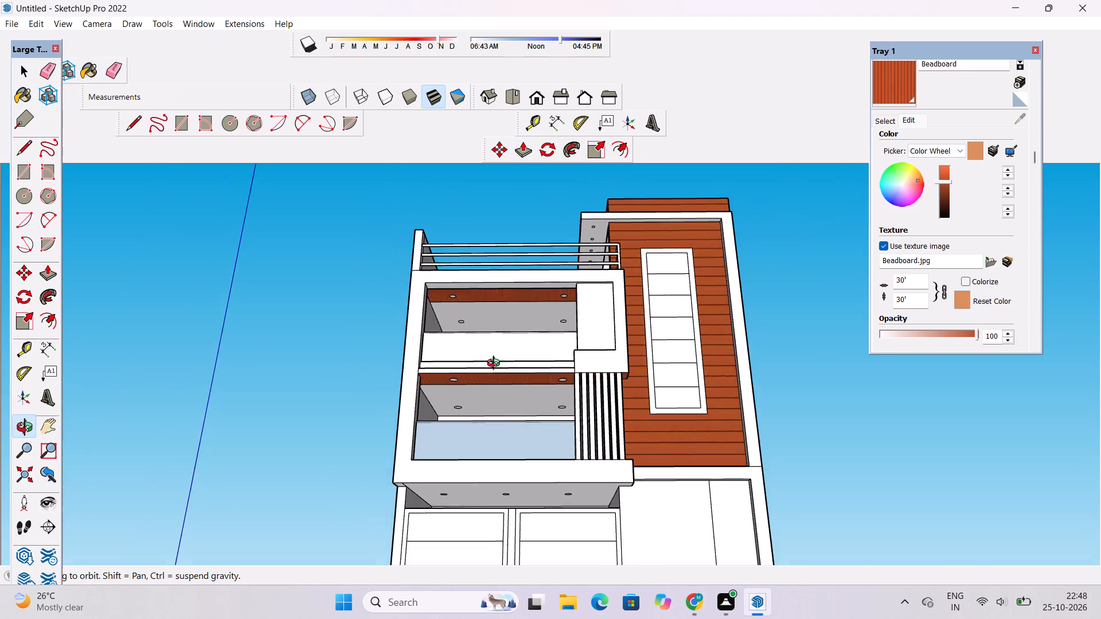
left_click_drag(496, 365, 502, 368)
scroll(302, 363, "down", 2)
scroll(490, 399, "up", 4)
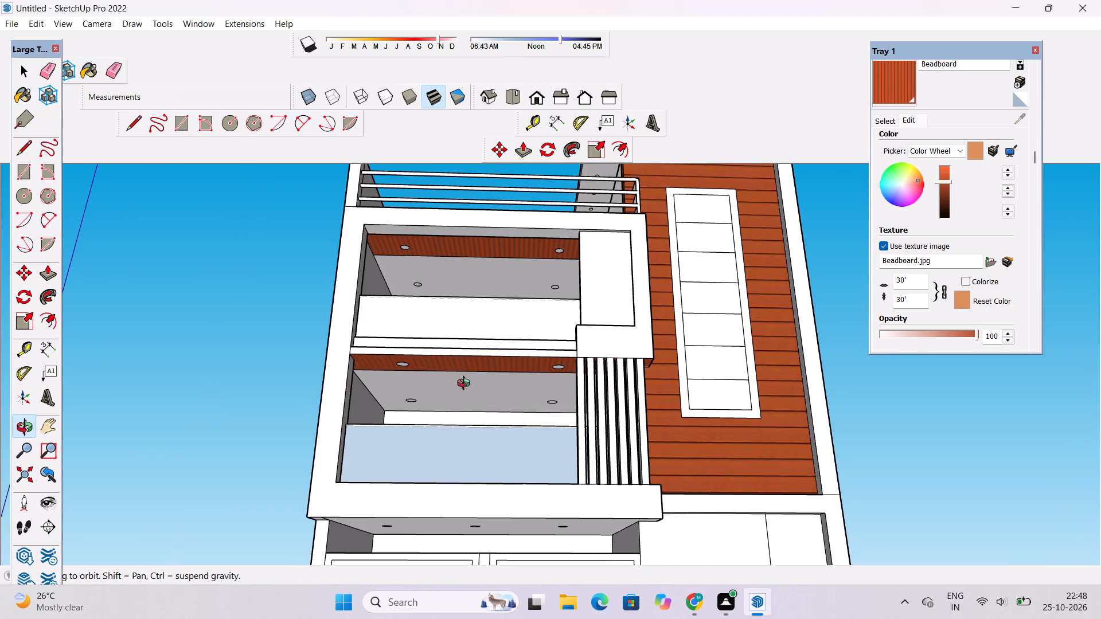
left_click(451, 375)
left_click_drag(448, 378, 450, 455)
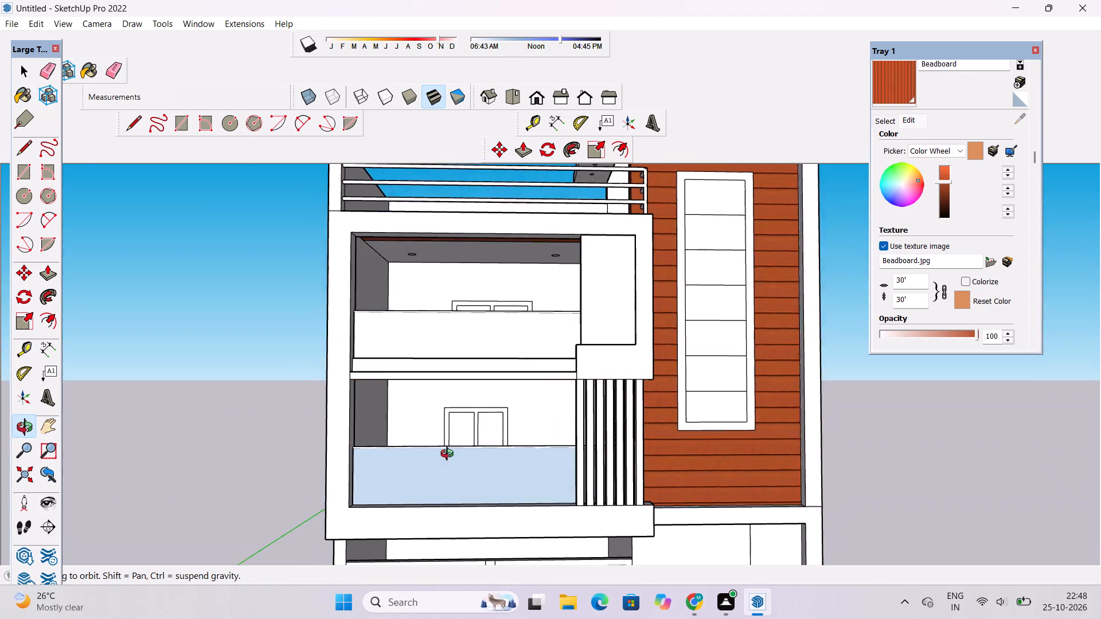
left_click_drag(450, 455, 451, 468)
scroll(529, 328, "down", 4)
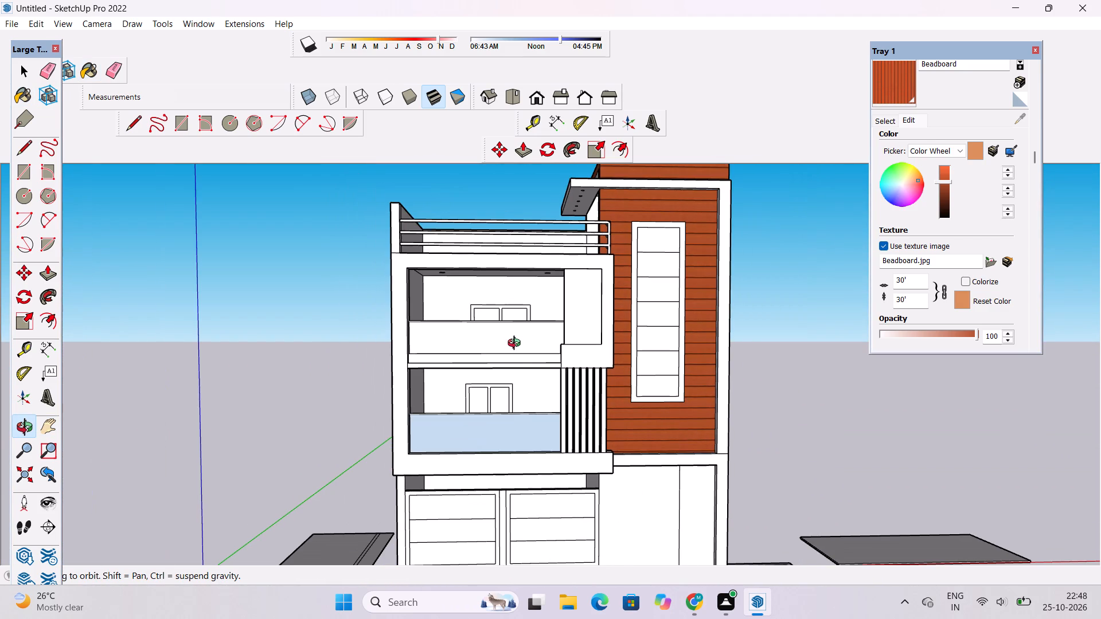
scroll(524, 379, "up", 1)
left_click(526, 386)
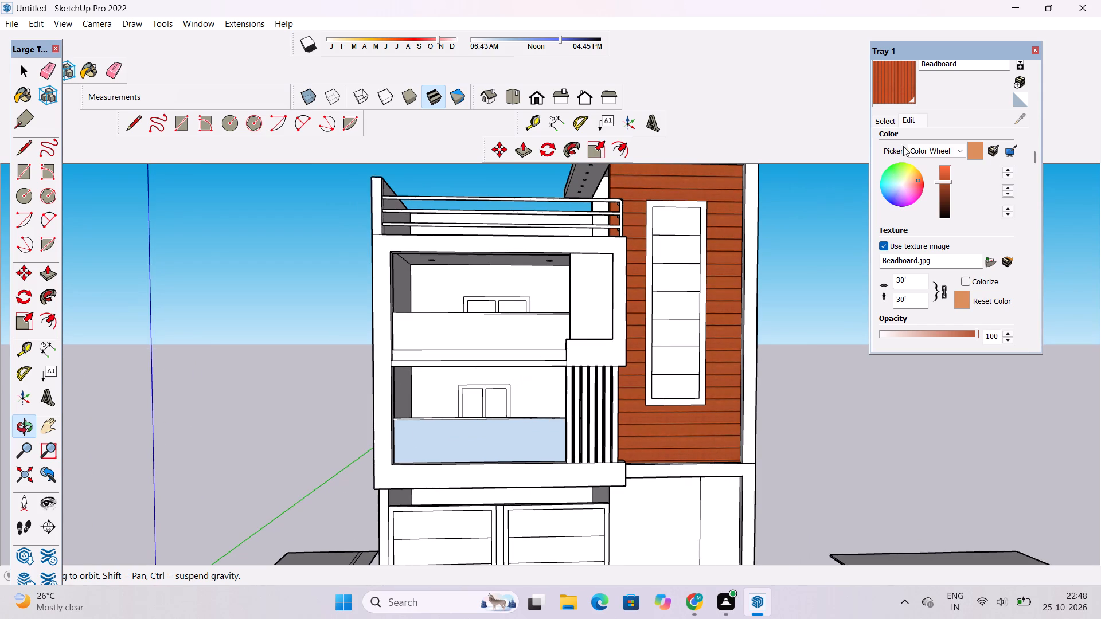
Paint the thin top rails of the upper and lower balcony parapets with 0136_Charcoal from the Colors-Named collection.
left_click(870, 119)
left_click(882, 122)
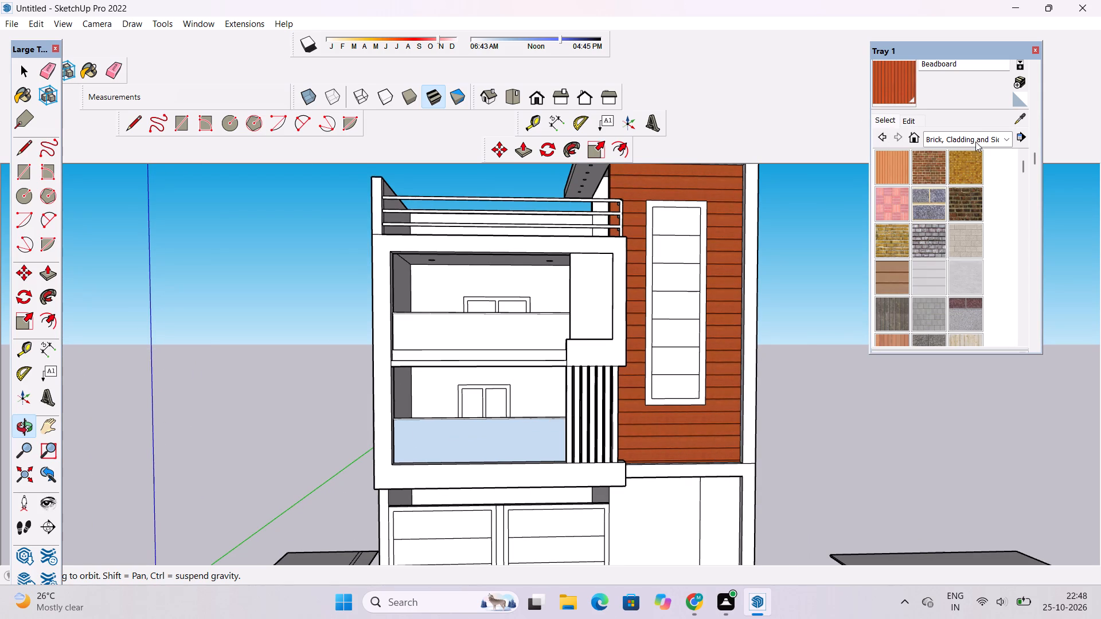
left_click(975, 138)
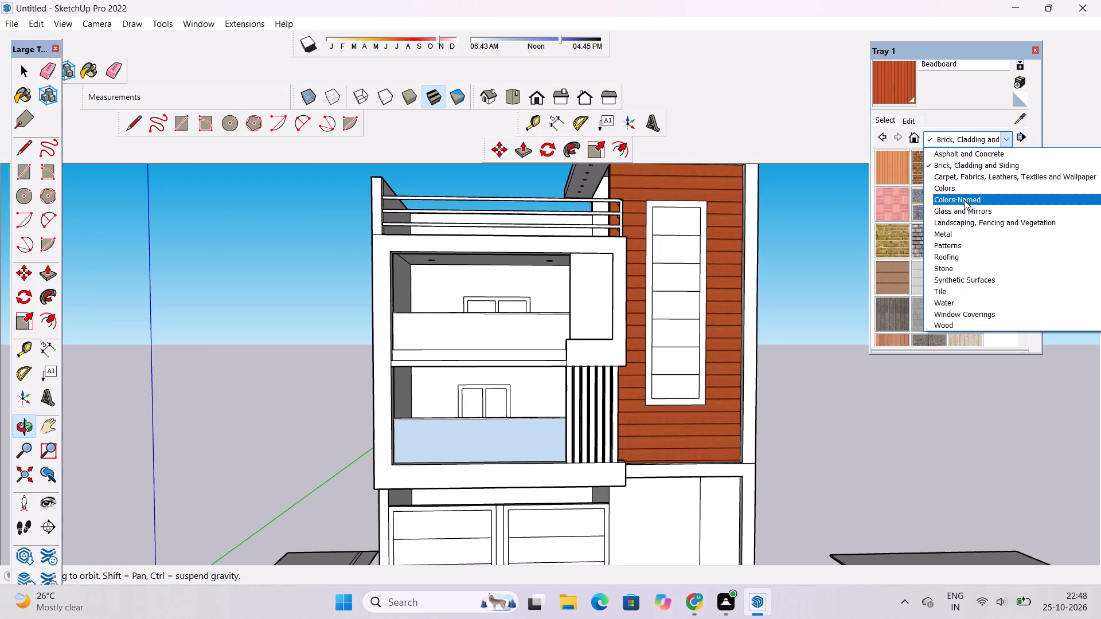
left_click(964, 200)
scroll(964, 200, "down", 8)
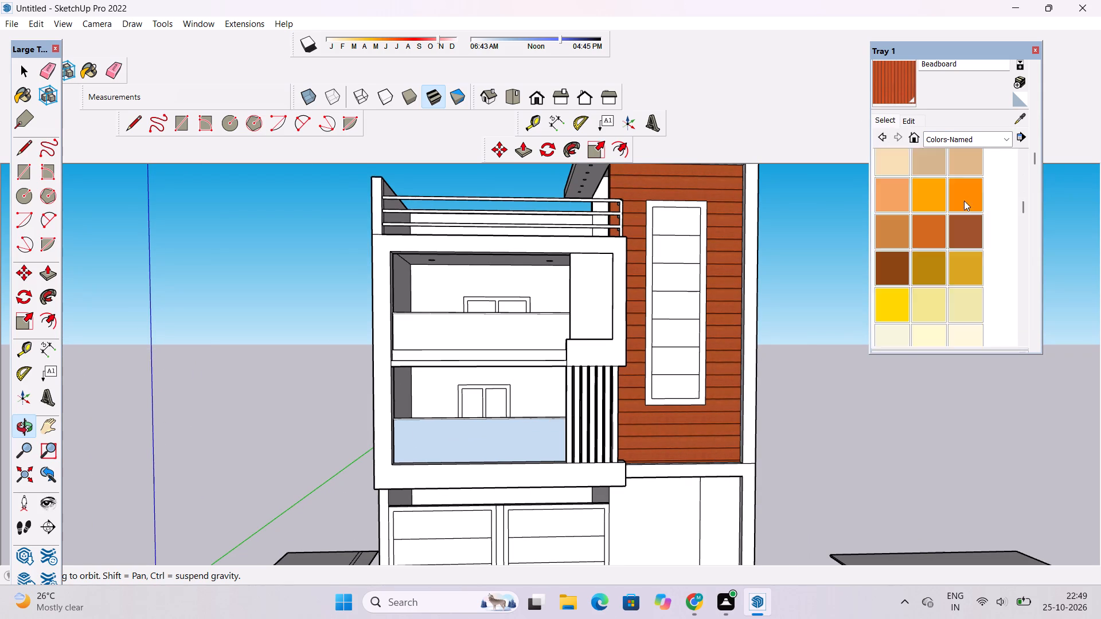
scroll(964, 201, "down", 12)
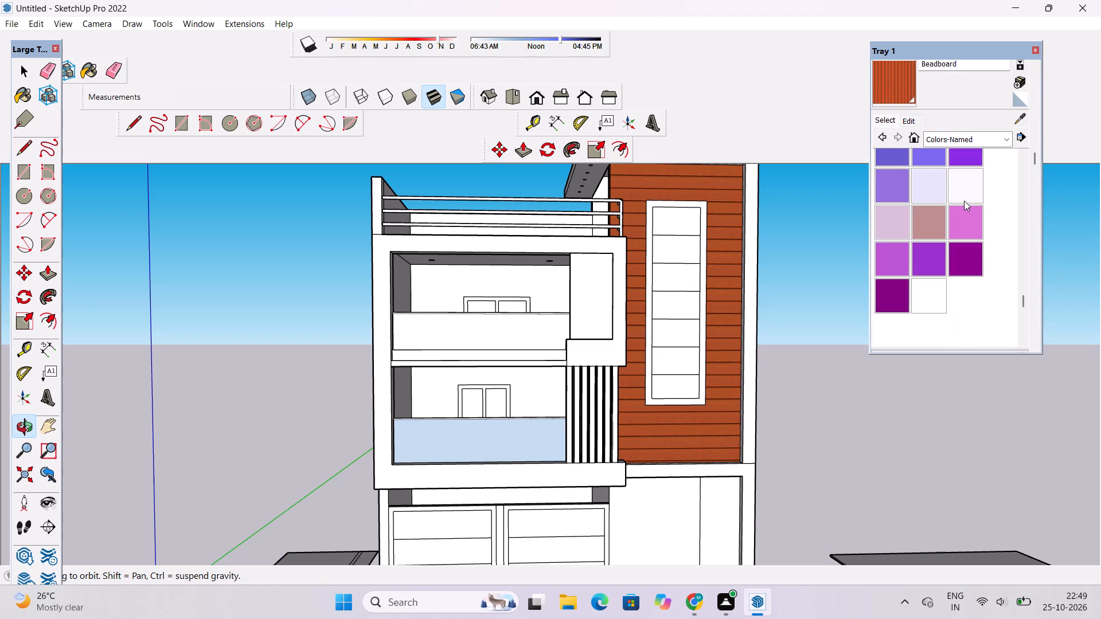
scroll(943, 258, "down", 2)
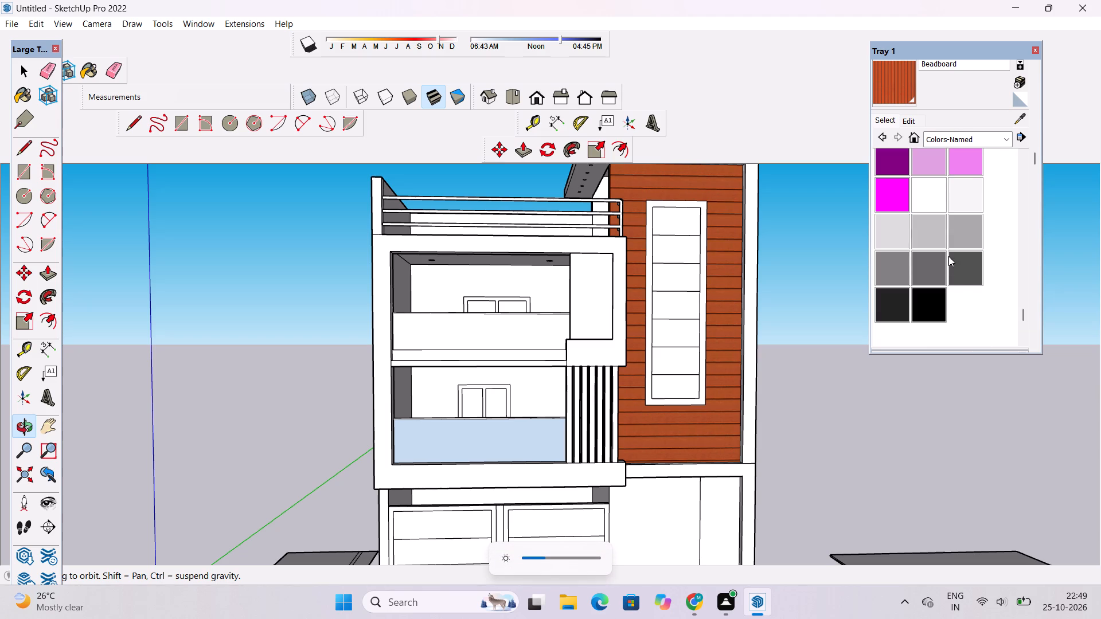
left_click(889, 302)
scroll(548, 305, "up", 7)
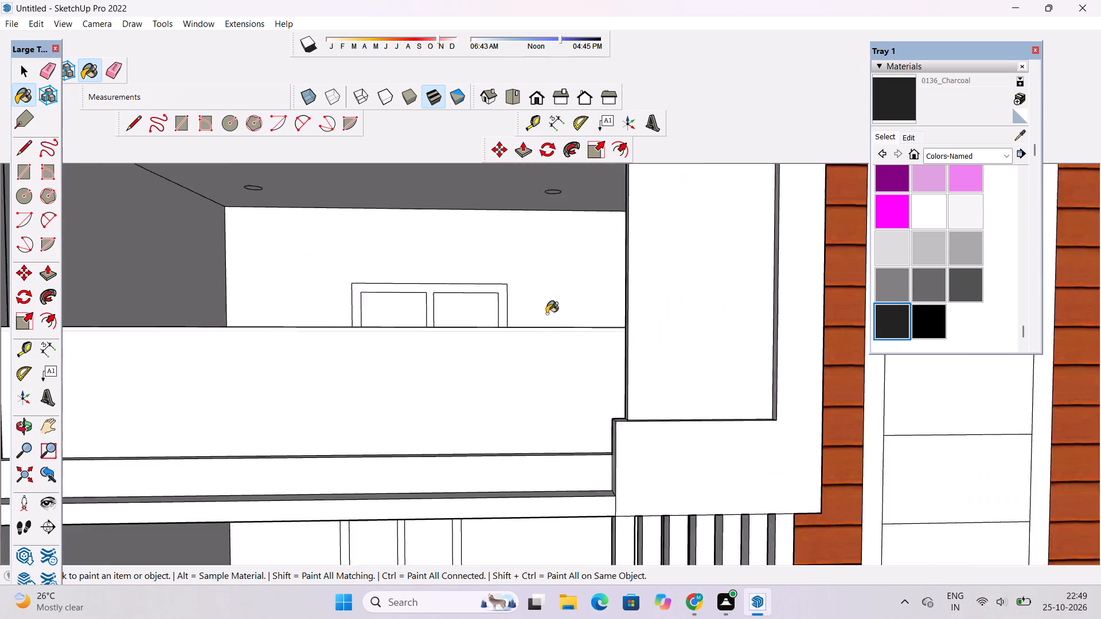
scroll(546, 314, "up", 2)
left_click(561, 332)
scroll(577, 272, "down", 11)
scroll(552, 381, "up", 3)
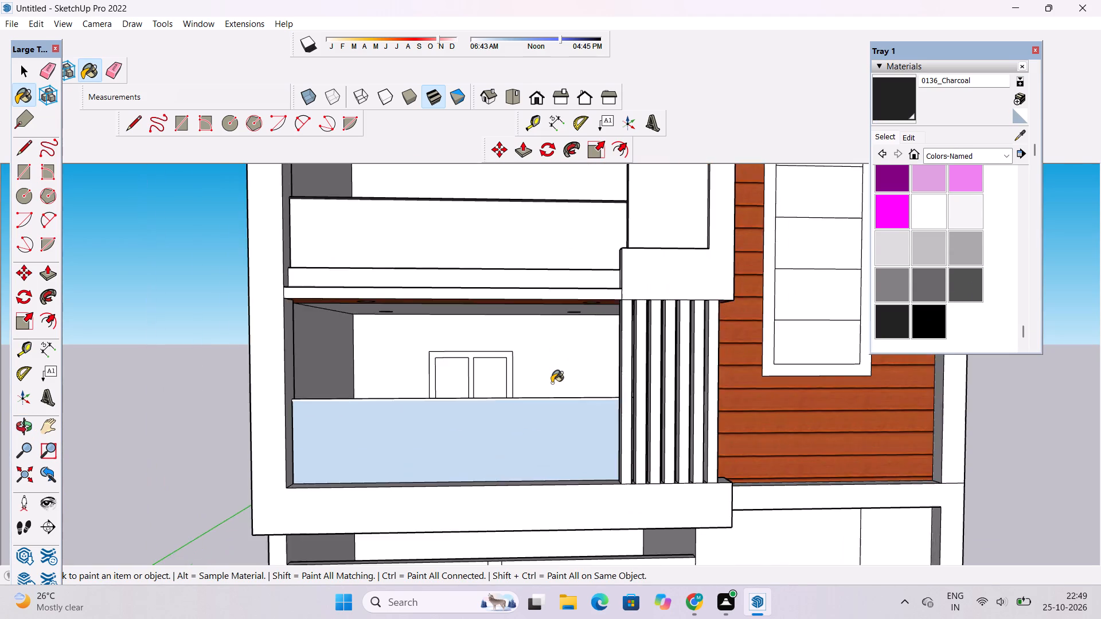
scroll(552, 383, "up", 8)
left_click(545, 415)
scroll(545, 385, "down", 11)
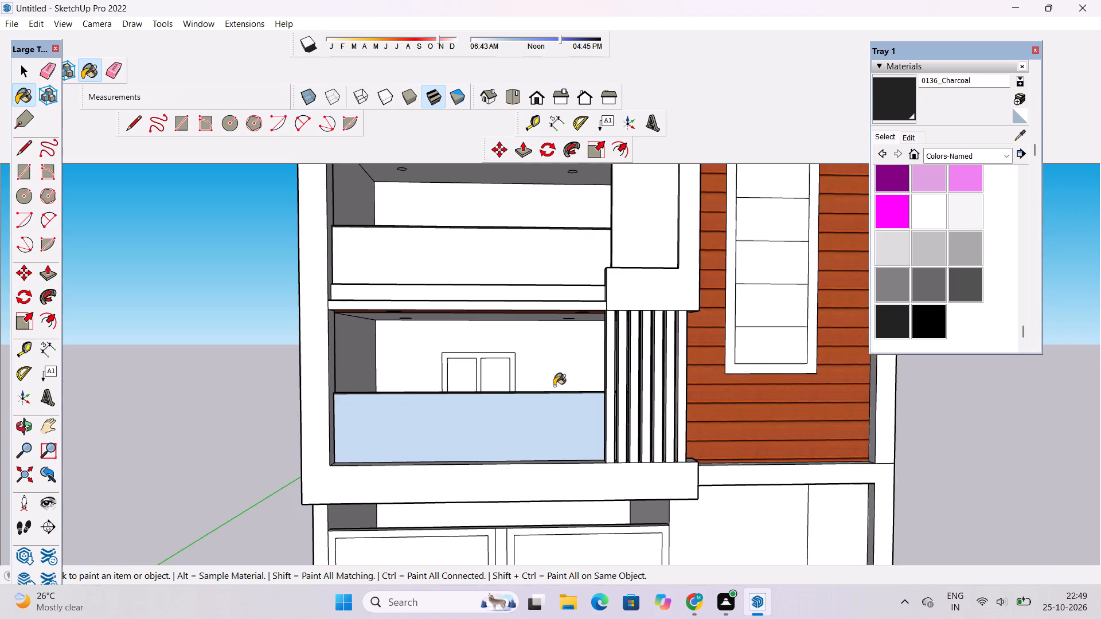
Examine the front facade, balconies and stair tower from several angles.
left_click(19, 430)
scroll(556, 397, "down", 5)
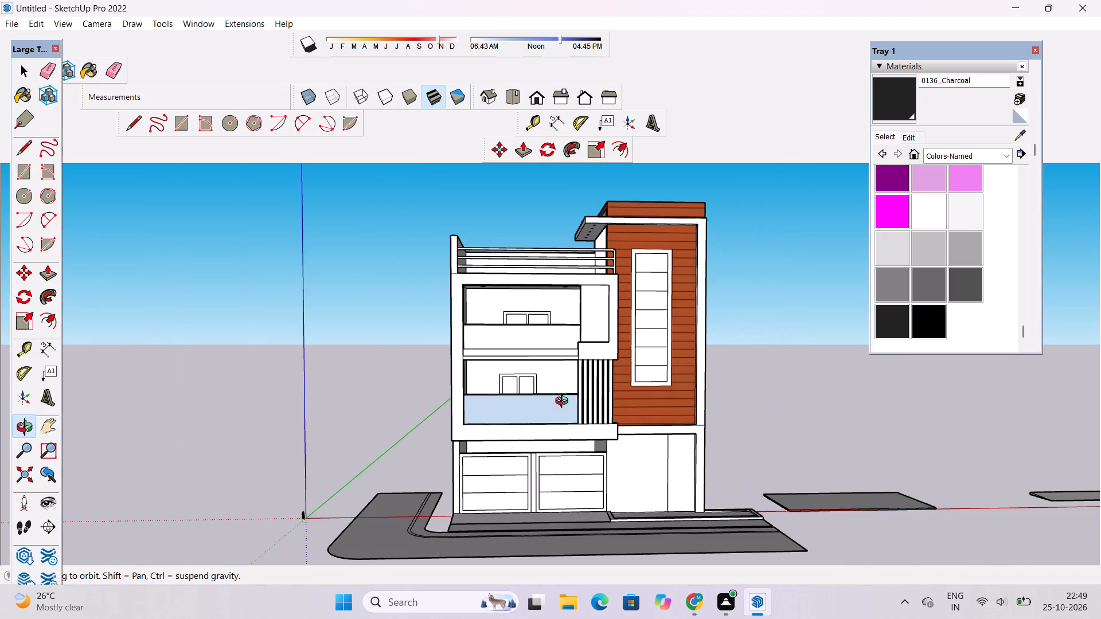
scroll(550, 391, "up", 5)
left_click_drag(437, 428, 507, 428)
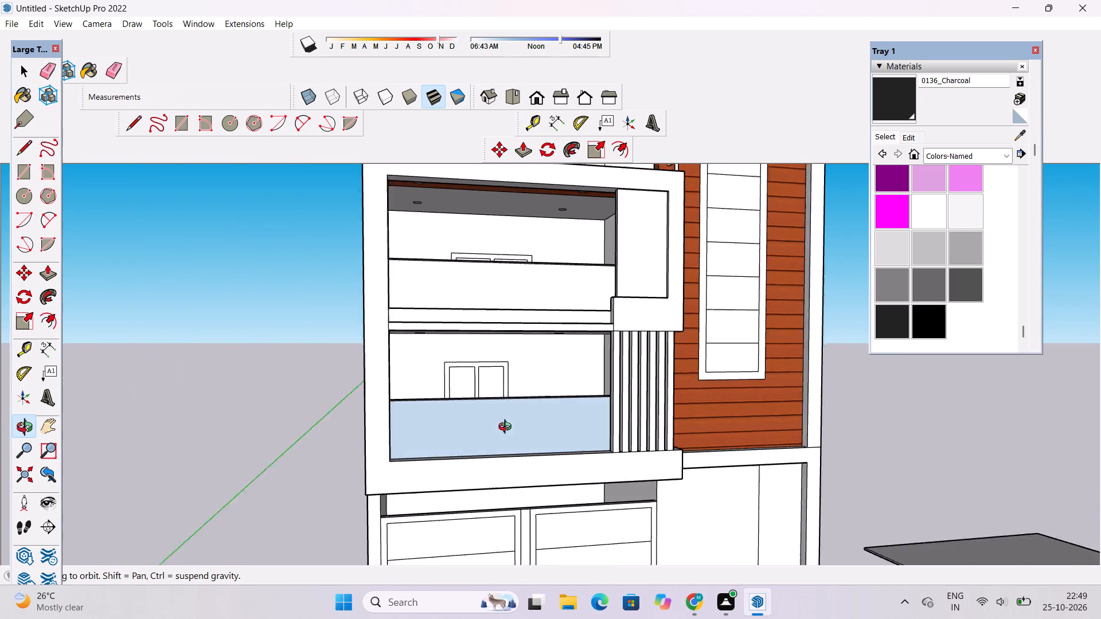
left_click_drag(507, 428, 680, 441)
left_click_drag(669, 423, 619, 446, "shift")
left_click_drag(694, 428, 525, 439)
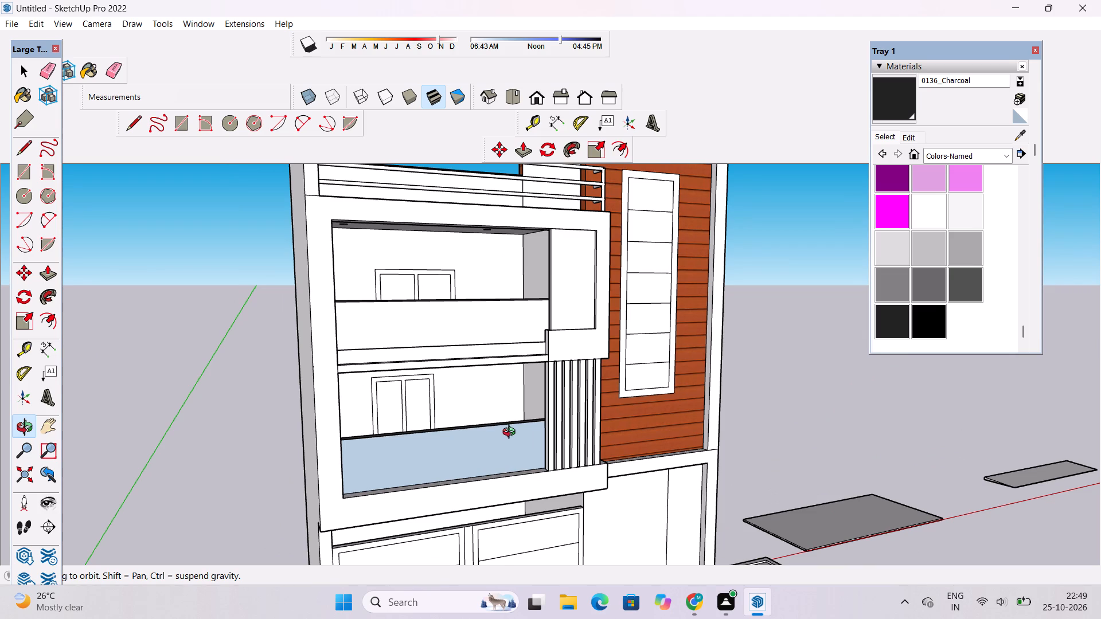
scroll(572, 374, "down", 3)
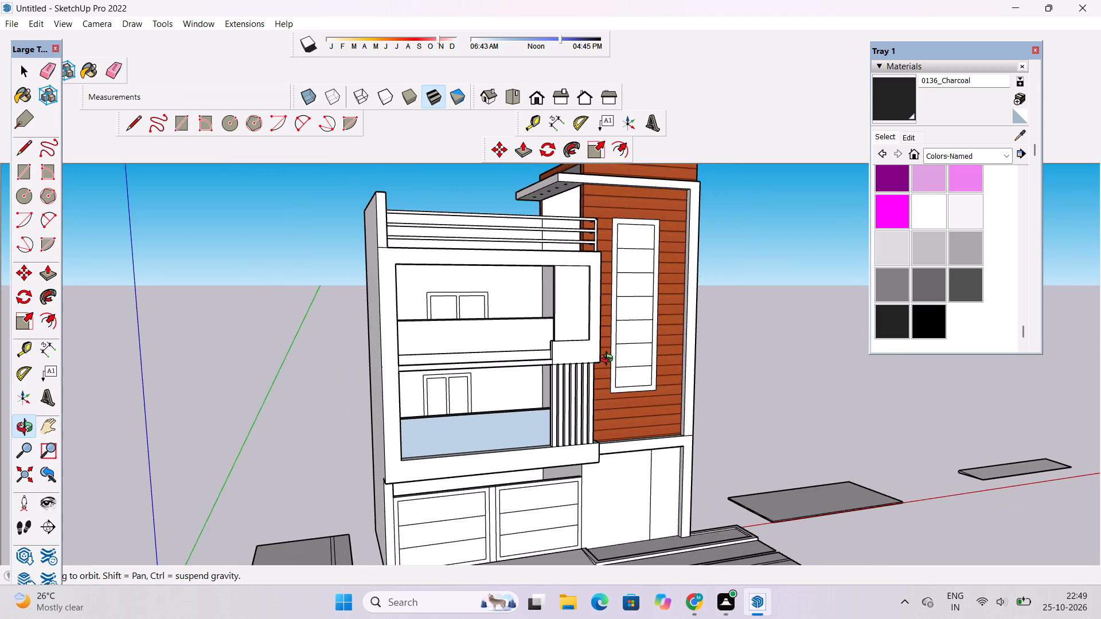
scroll(609, 360, "up", 1)
left_click_drag(604, 343, 608, 384, "shift")
left_click_drag(612, 380, 603, 383)
scroll(607, 367, "down", 2)
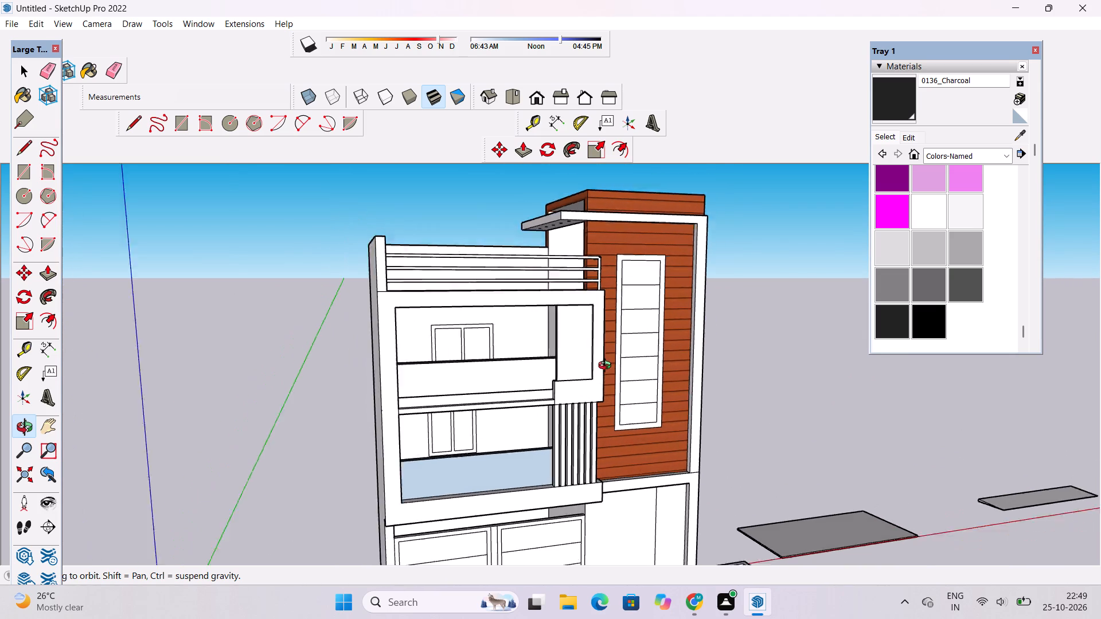
scroll(607, 367, "down", 1)
left_click_drag(607, 367, 607, 374, "shift")
scroll(617, 350, "up", 3)
scroll(600, 404, "down", 3)
left_click_drag(618, 439, 566, 453)
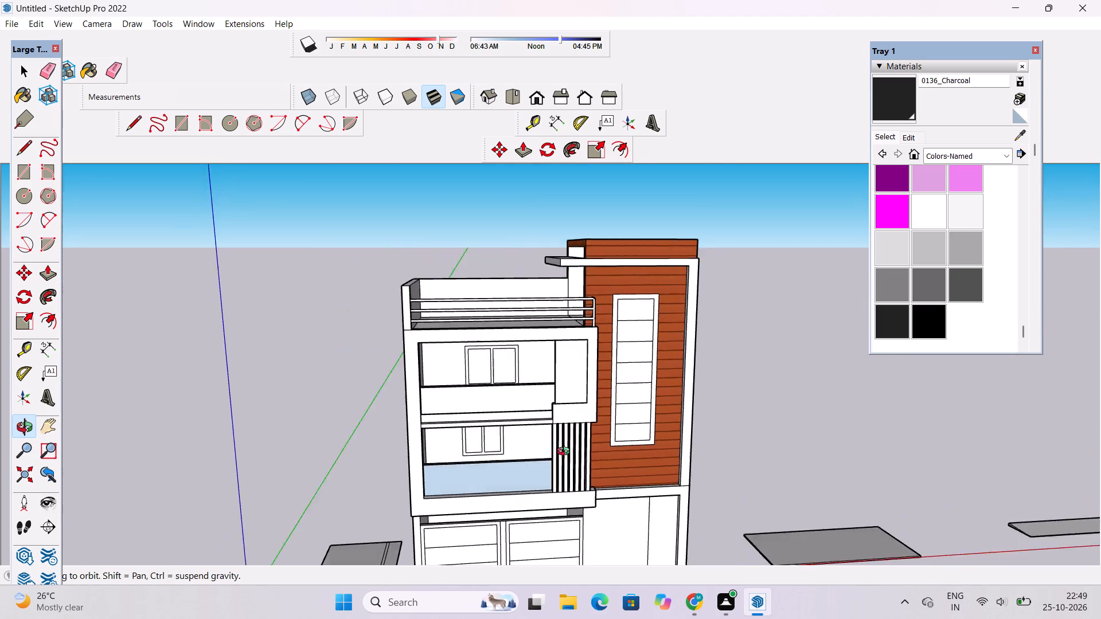
Paint the roof terrace railing's three horizontal bars, their short side returns and the corner post with 0136_Charcoal.
left_click_drag(566, 453, 505, 520)
scroll(635, 293, "up", 8)
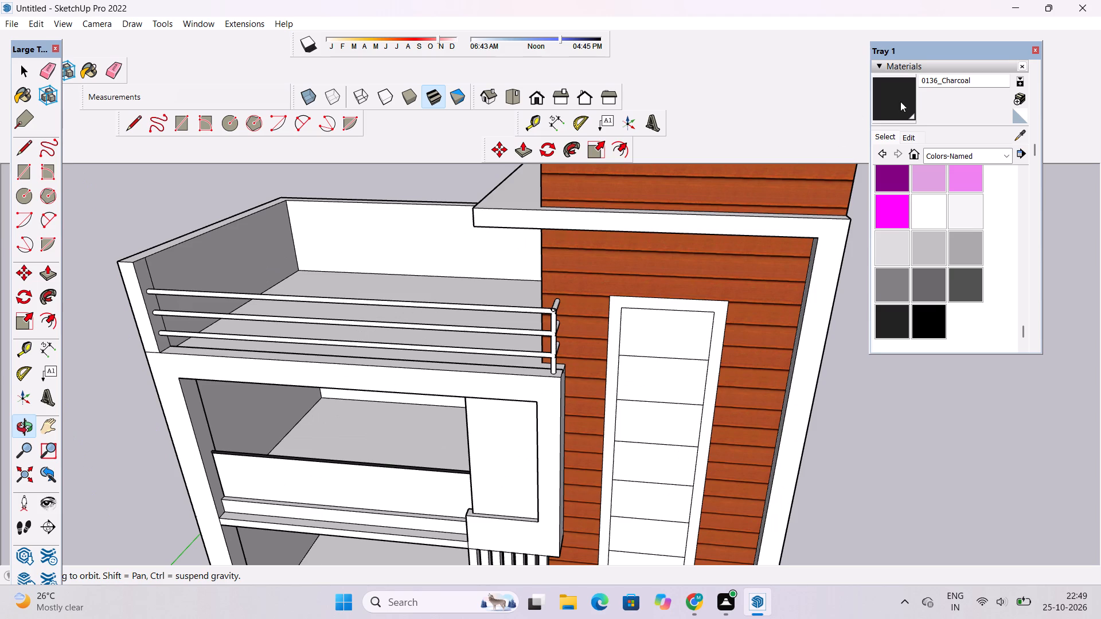
left_click(901, 103)
scroll(562, 278, "up", 10)
left_click(528, 354)
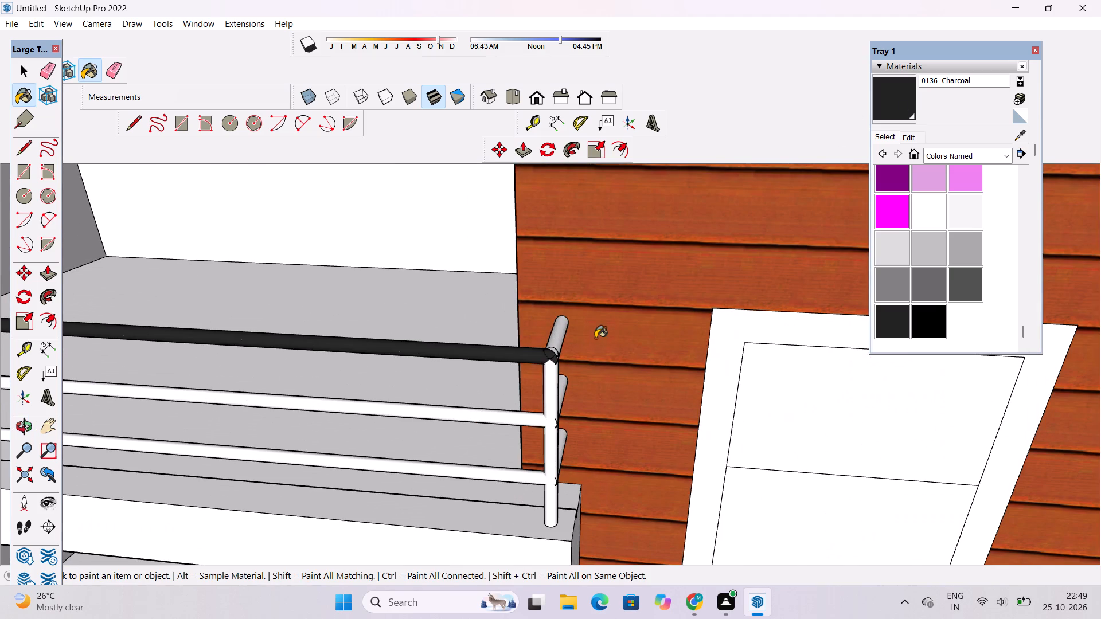
left_click(557, 334)
scroll(519, 244, "down", 3)
scroll(502, 383, "up", 2)
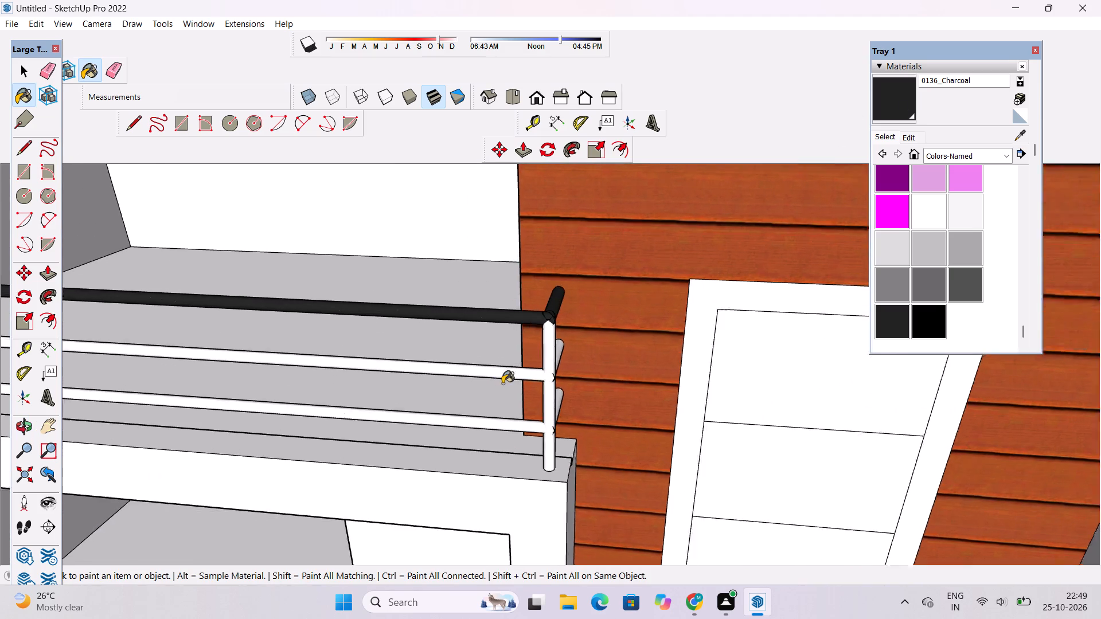
scroll(502, 383, "up", 4)
left_click(618, 303)
left_click(587, 370)
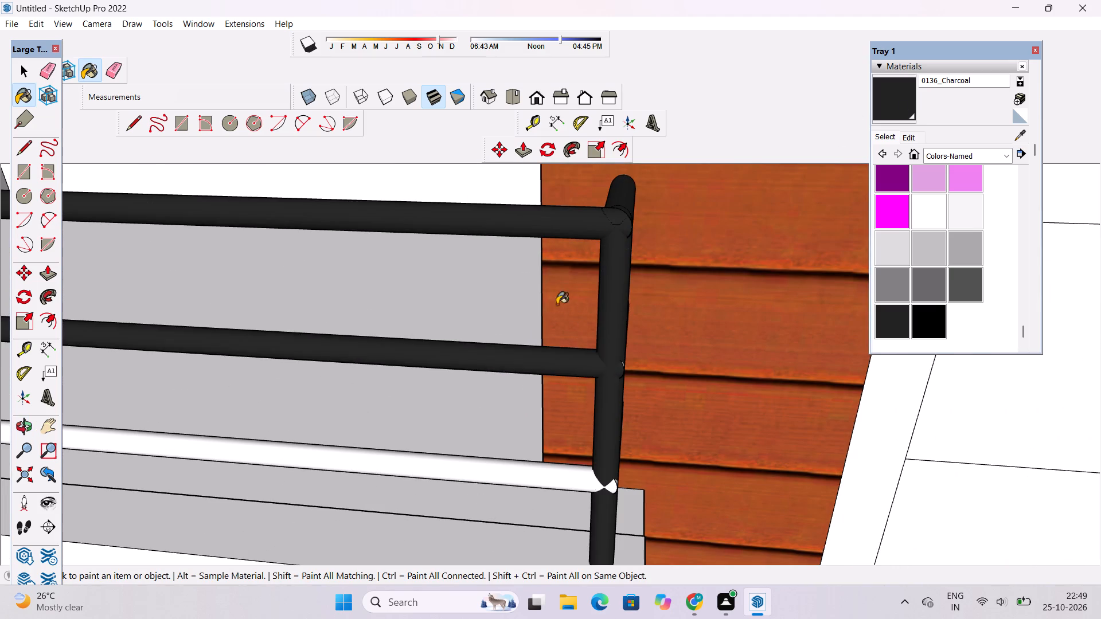
scroll(540, 288, "down", 7)
scroll(561, 322, "up", 11)
left_click(561, 237)
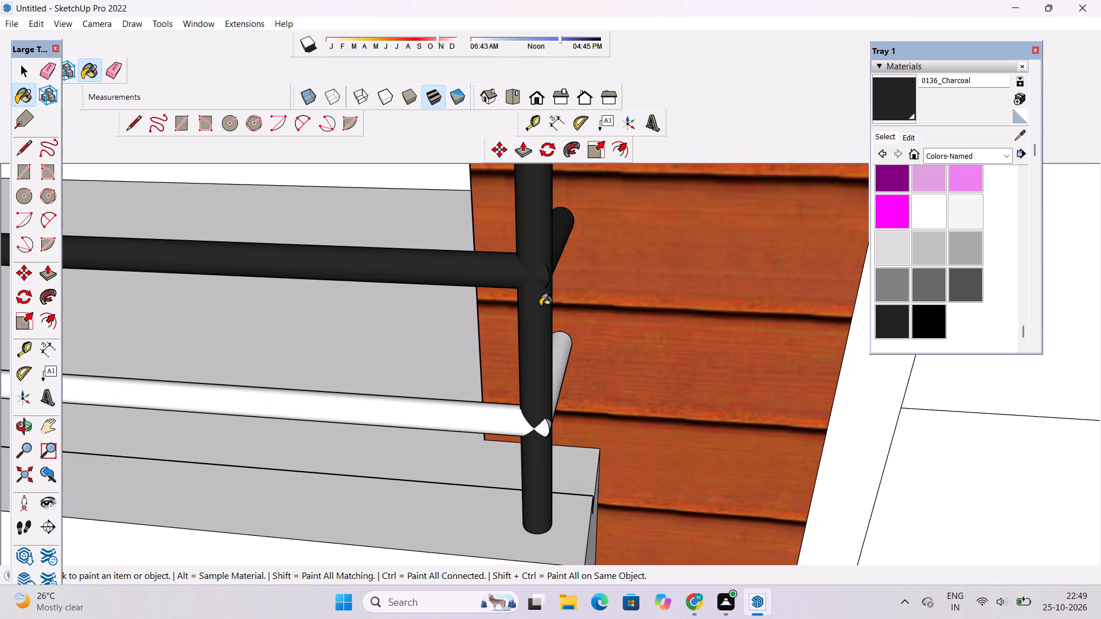
left_click(563, 363)
left_click(475, 421)
scroll(758, 330, "down", 4)
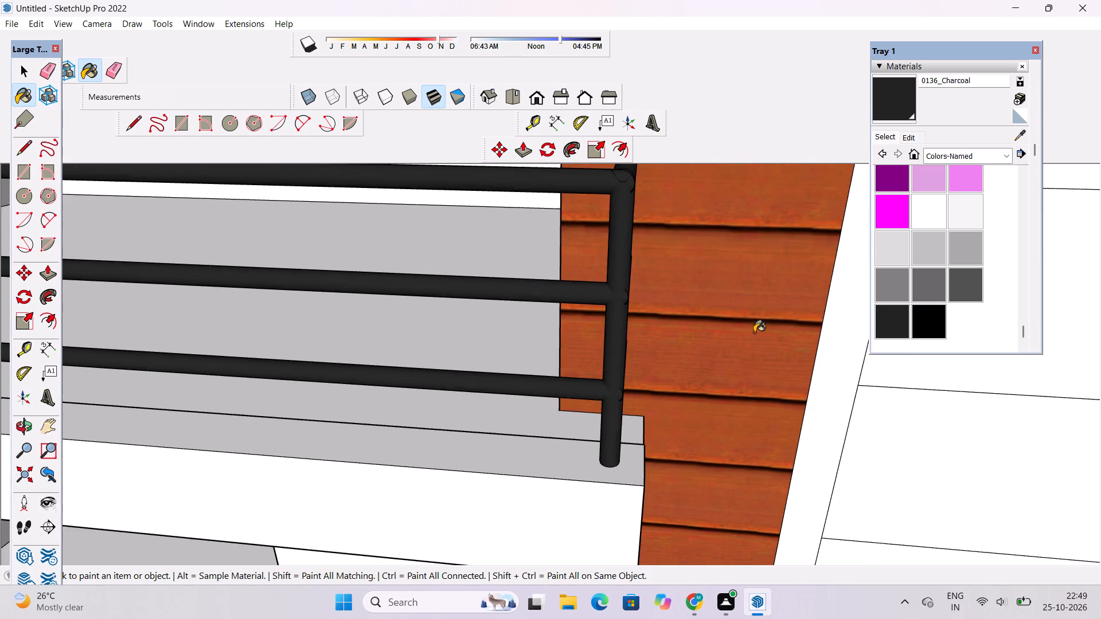
scroll(754, 332, "down", 14)
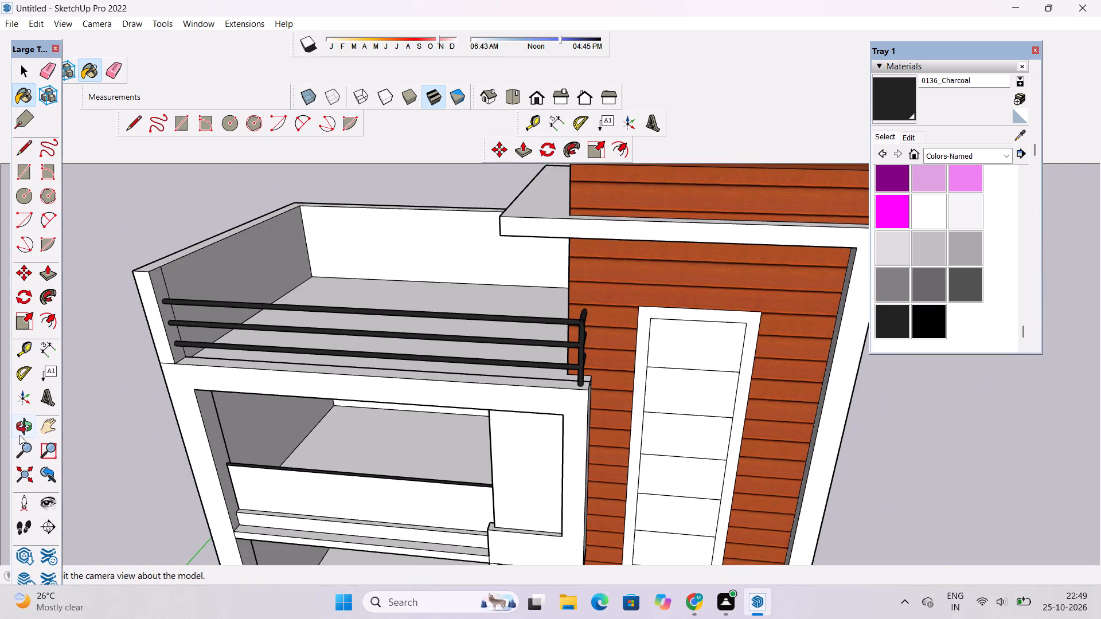
Examine the charcoal terrace railing and the balconies from above, from the side and from the front.
left_click(19, 435)
scroll(663, 289, "down", 4)
left_click_drag(307, 407, 698, 434)
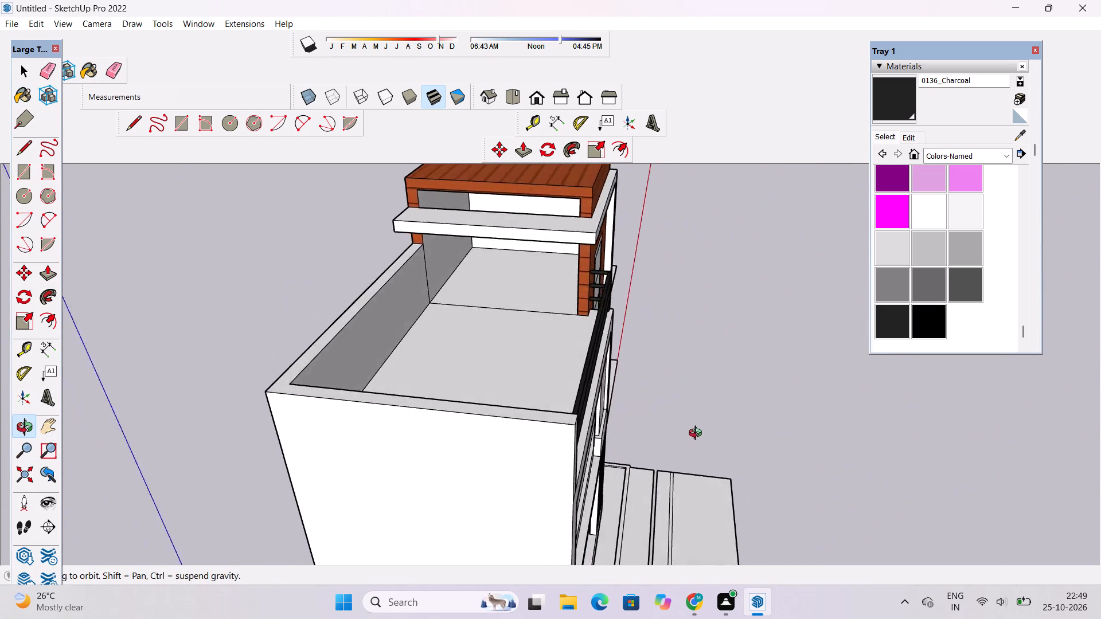
left_click_drag(698, 434, 355, 308)
scroll(366, 275, "down", 5)
scroll(506, 219, "up", 5)
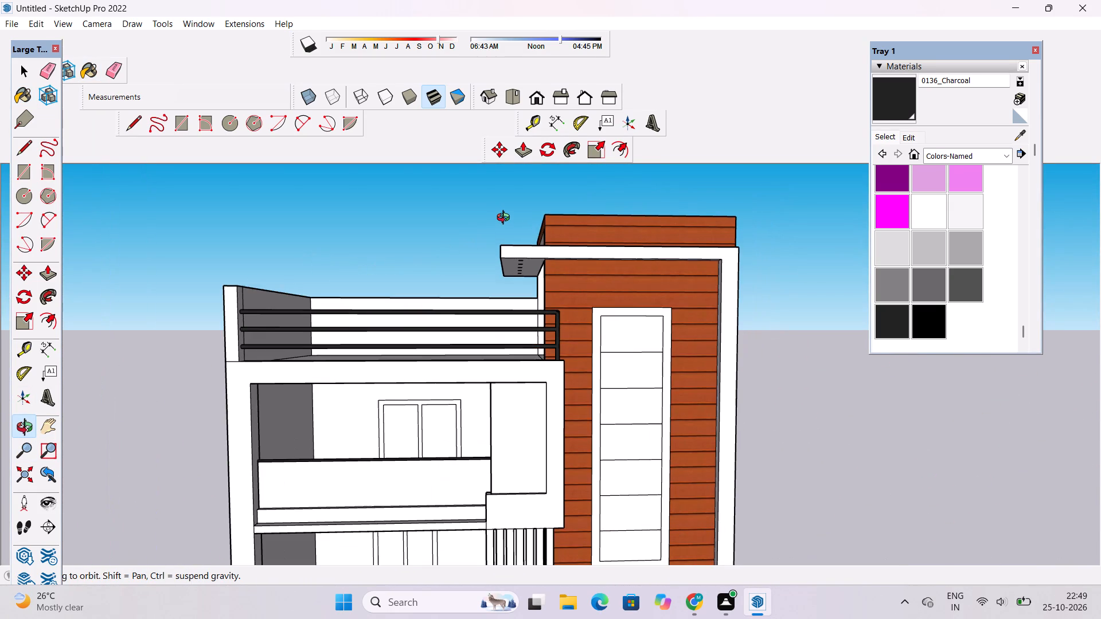
scroll(591, 220, "up", 1)
scroll(529, 221, "down", 4)
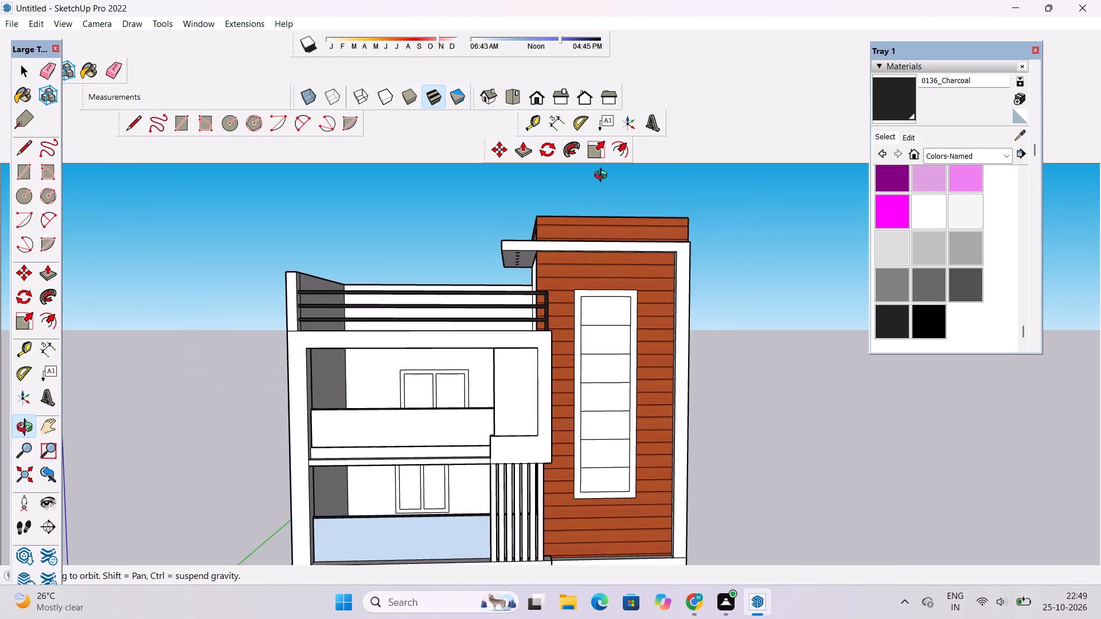
left_click_drag(603, 186, 829, 250)
scroll(357, 373, "down", 4)
left_click_drag(458, 386, 446, 356)
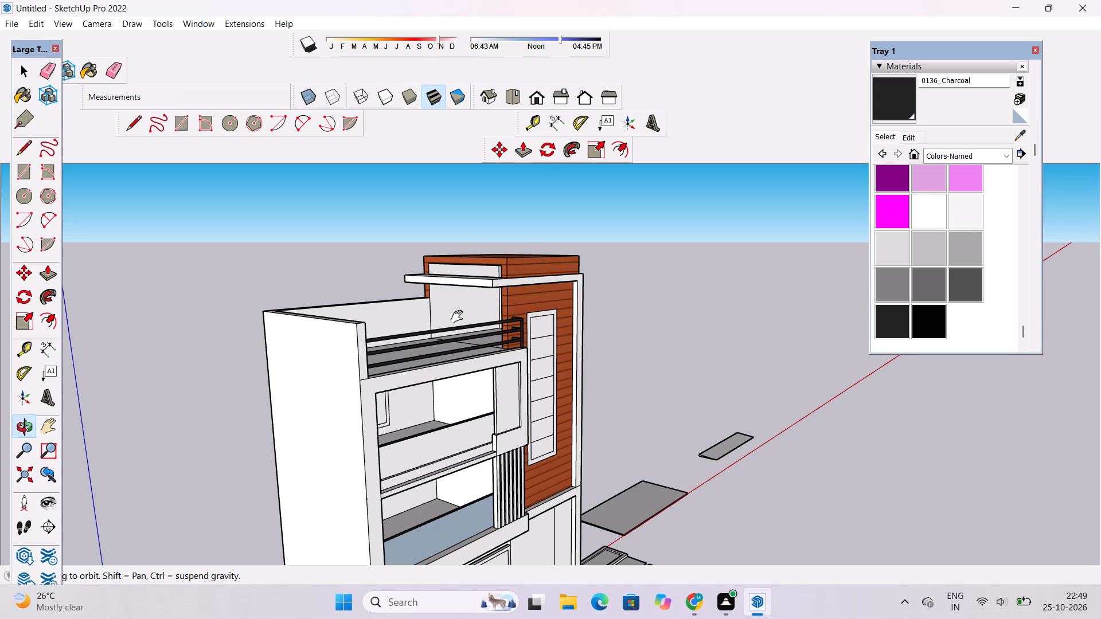
scroll(461, 367, "up", 3)
left_click(473, 349, "shift")
left_click_drag(473, 346, 476, 352, "shift")
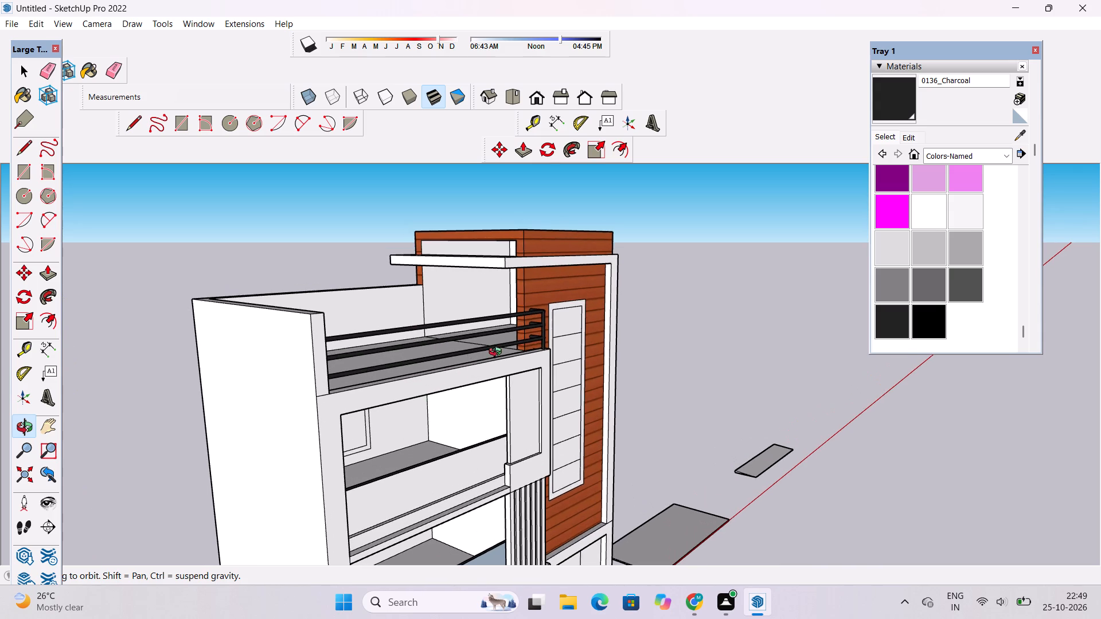
left_click_drag(542, 353, 463, 363)
left_click_drag(463, 363, 478, 339, "shift")
left_click_drag(512, 342, 439, 355)
scroll(417, 397, "up", 3)
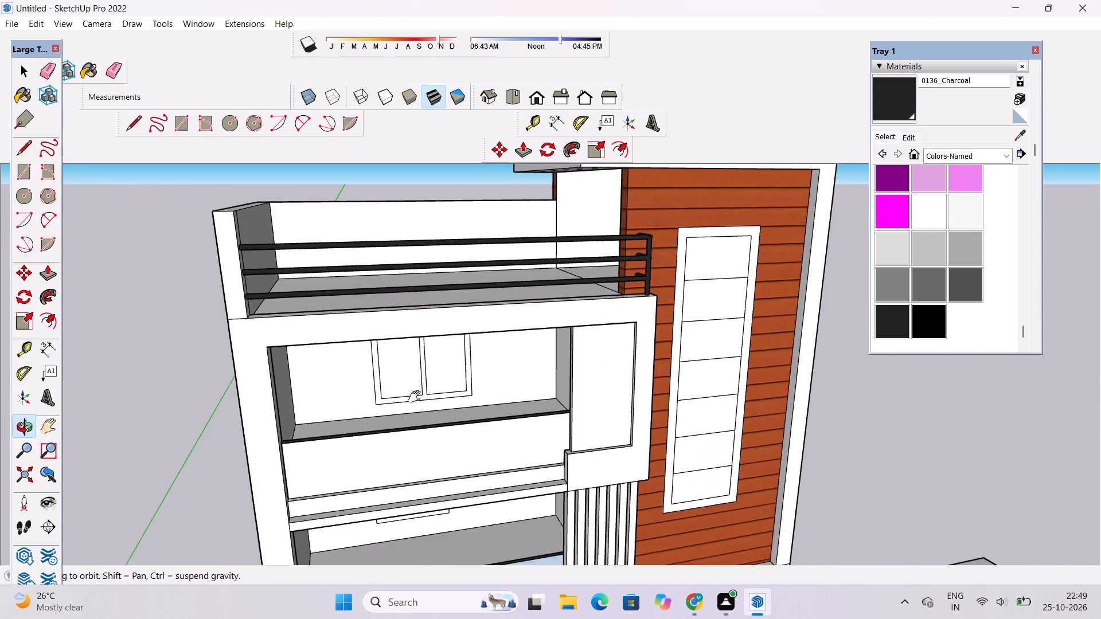
left_click_drag(440, 398, 548, 401, "shift")
left_click_drag(541, 405, 521, 350)
left_click_drag(524, 369, 507, 328, "shift")
scroll(507, 317, "down", 4, "shift")
left_click_drag(507, 317, 499, 320, "shift")
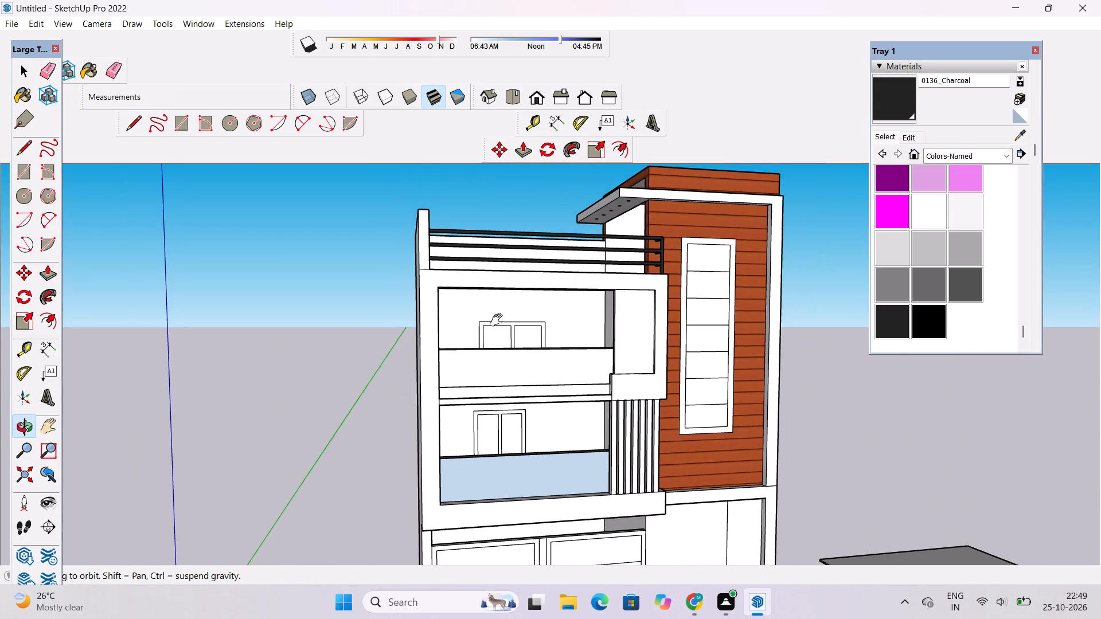
scroll(499, 320, "down", 2)
left_click_drag(499, 320, 499, 334)
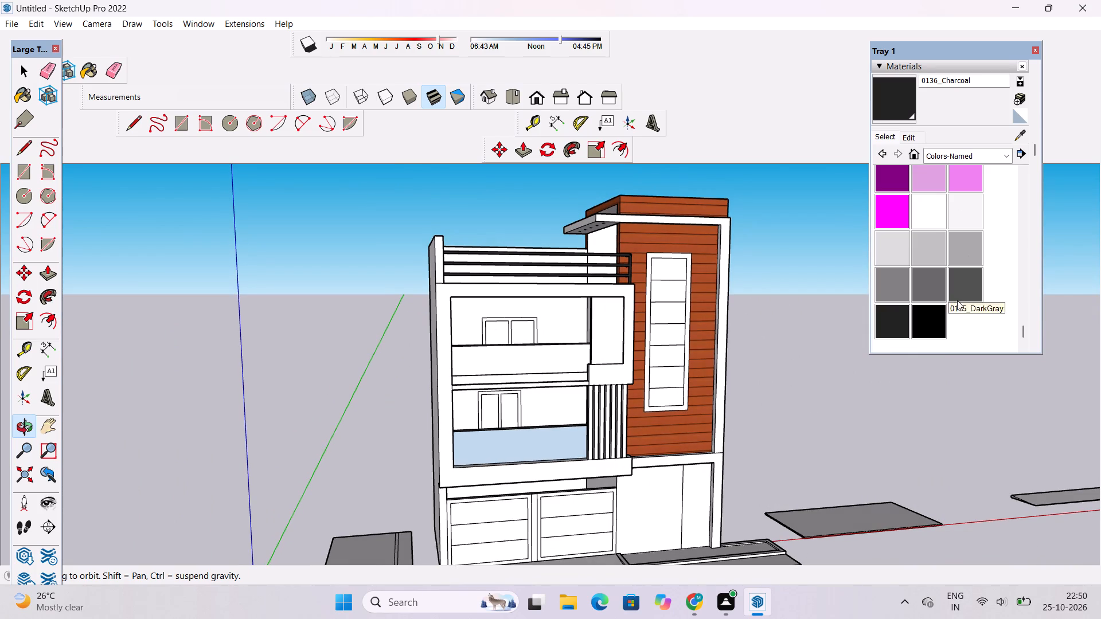
Paint the frames of the upper and lower balcony windows with 0136_Charcoal.
left_click(893, 97)
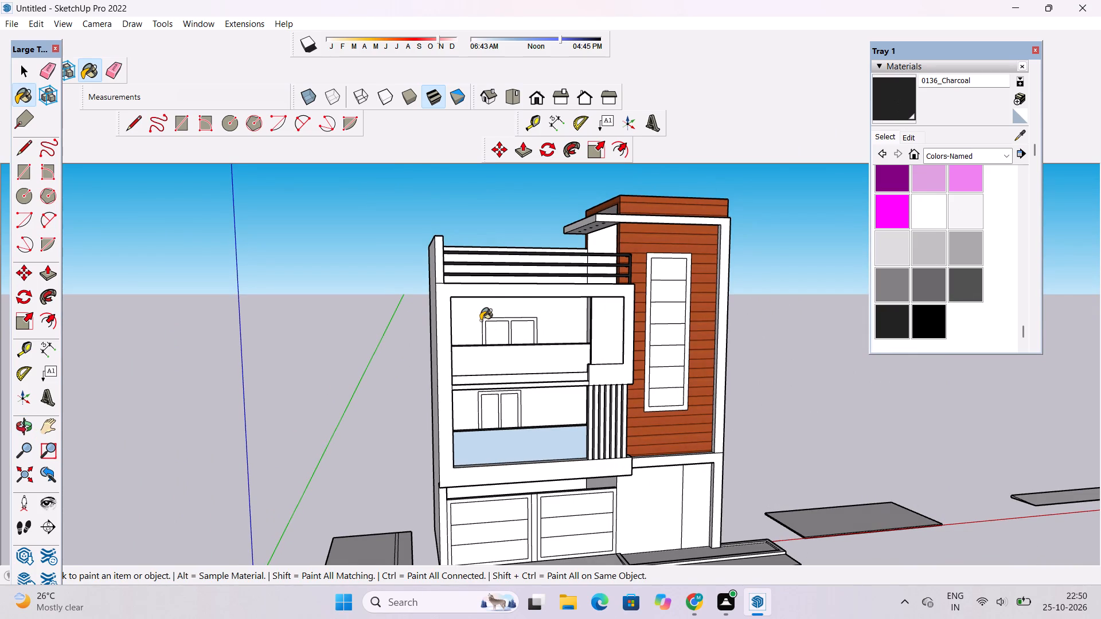
scroll(481, 320, "up", 10)
left_click(544, 315)
scroll(525, 274, "down", 6)
scroll(555, 433, "up", 2)
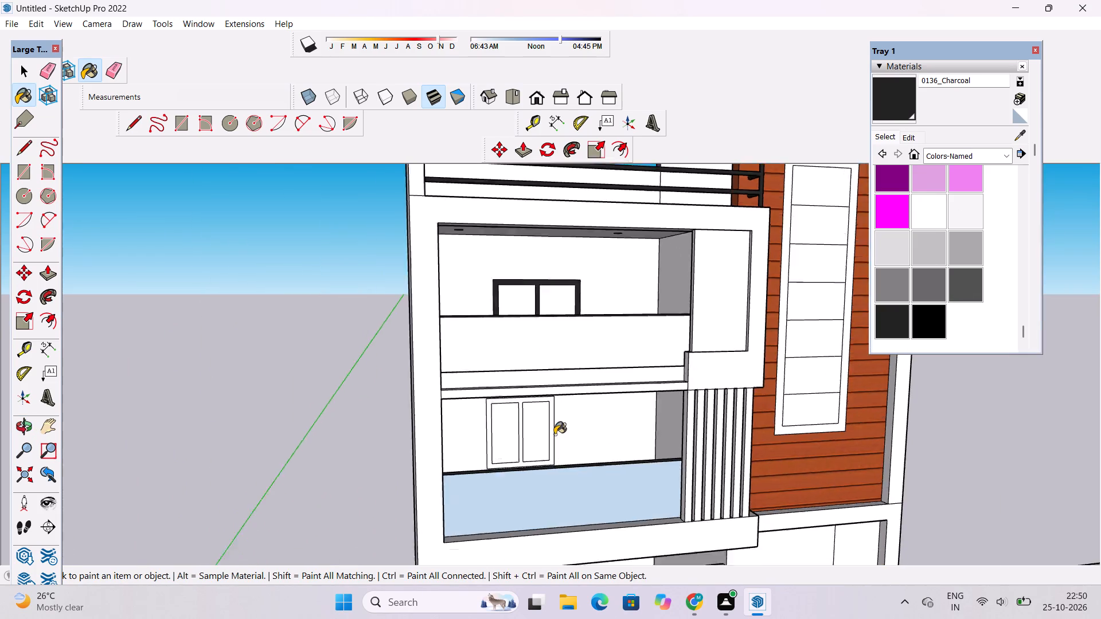
scroll(555, 434, "up", 7)
left_click(545, 362)
scroll(493, 345, "down", 6)
scroll(501, 354, "up", 3)
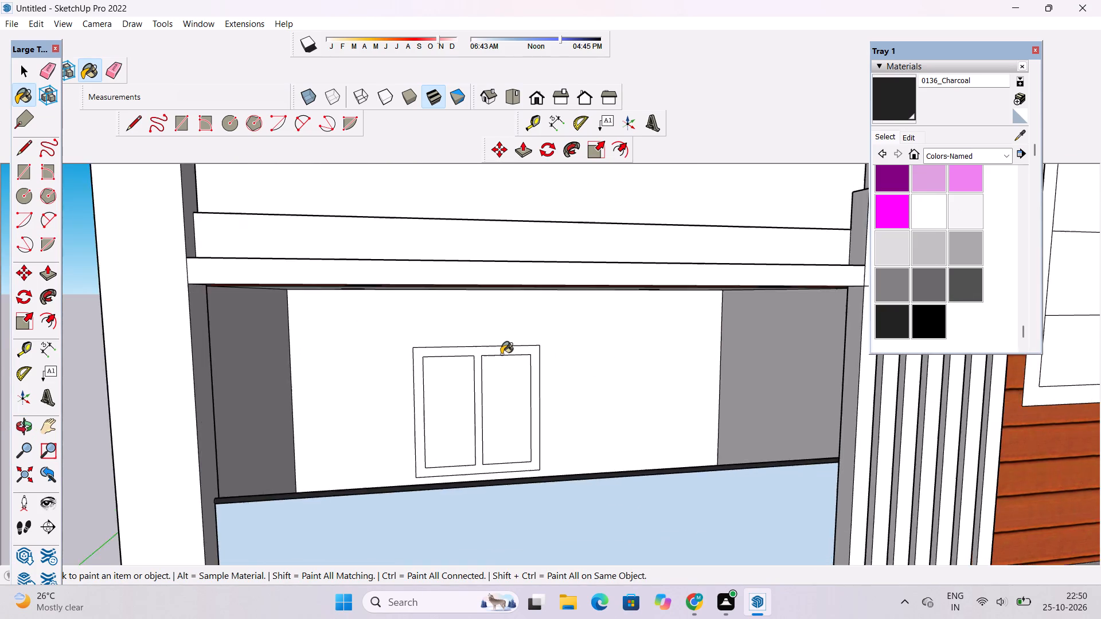
scroll(501, 354, "up", 6)
left_click(512, 351)
scroll(512, 351, "down", 3)
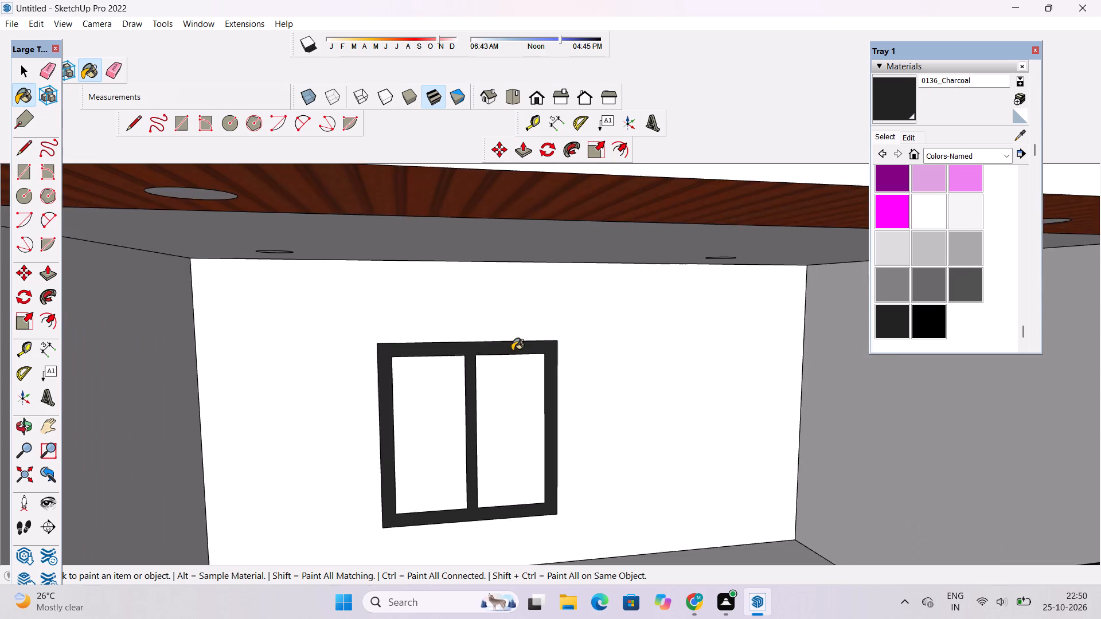
scroll(512, 351, "down", 15)
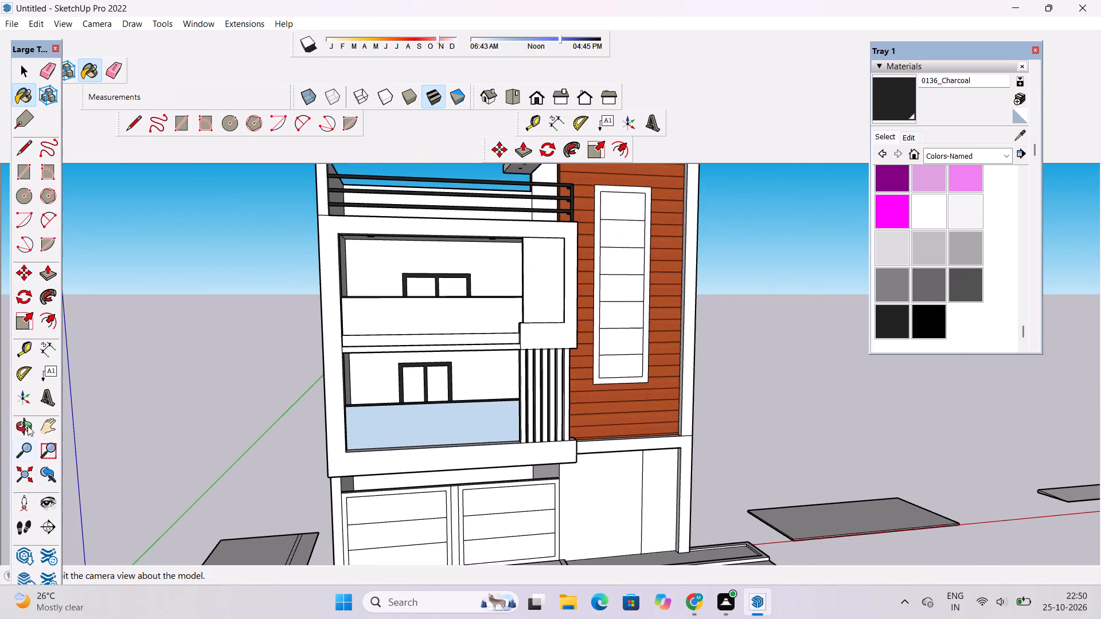
Paint the glass panes of the upper and lower balcony windows with the Translucent Resin Crush material from Glass and Mirrors.
left_click(28, 426)
scroll(345, 471, "down", 5)
left_click_drag(372, 505, 364, 529)
scroll(347, 476, "up", 1)
left_click_drag(338, 482, 355, 473)
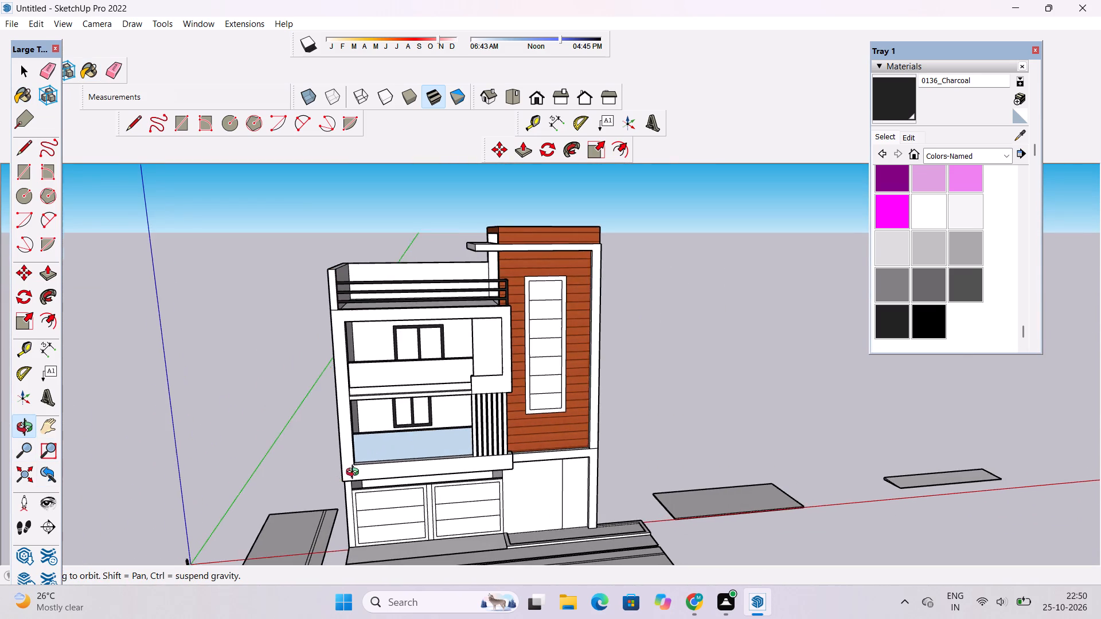
left_click_drag(355, 473, 360, 472)
left_click(936, 155)
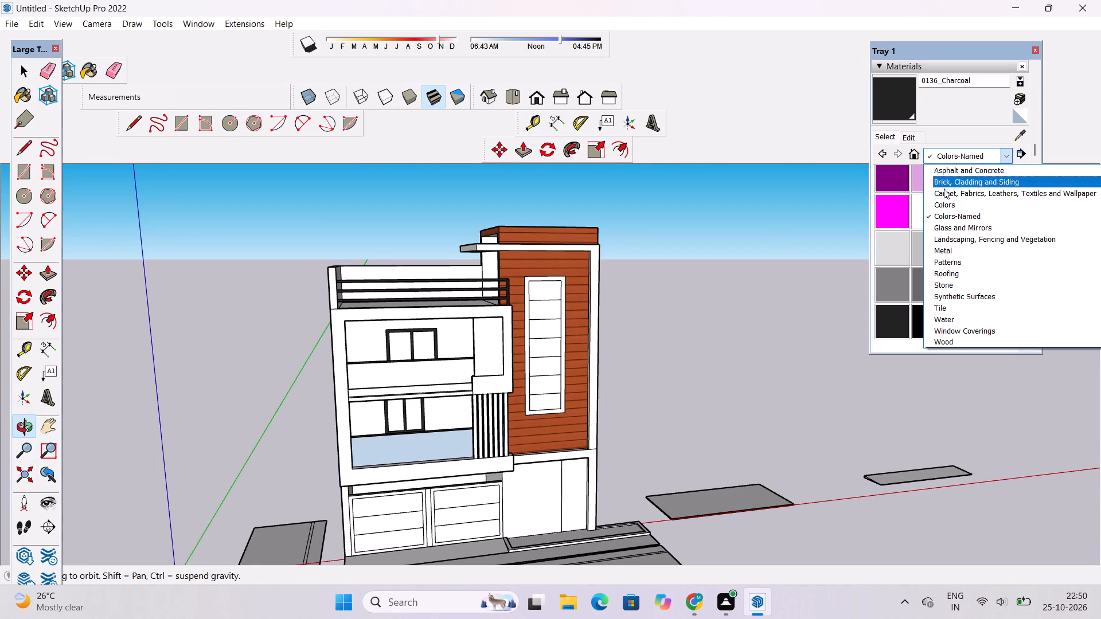
left_click(951, 229)
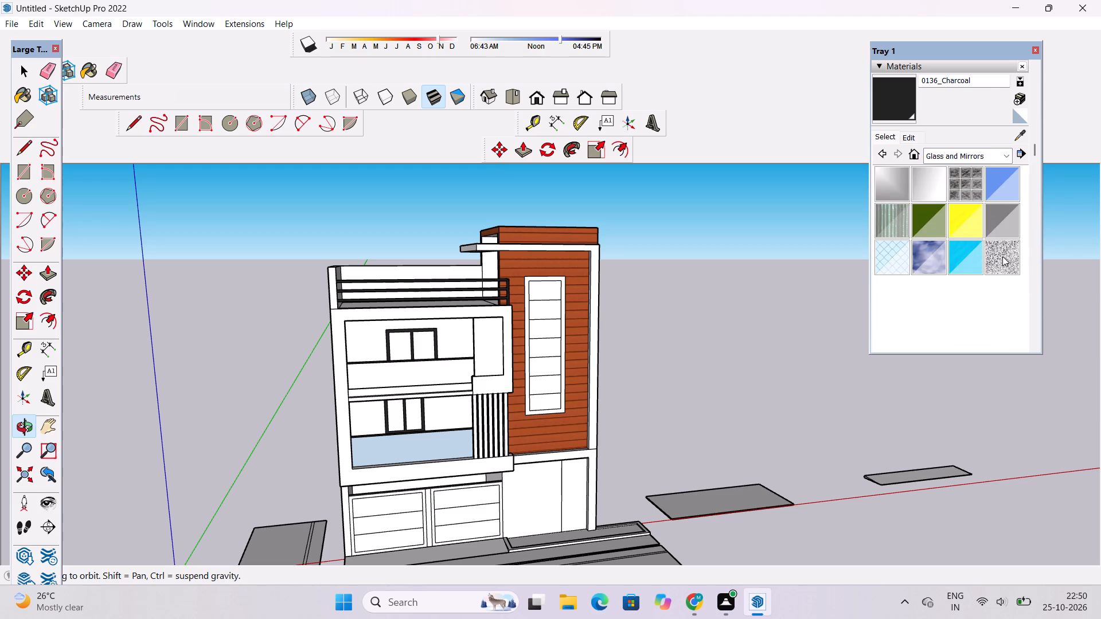
left_click(1007, 258)
scroll(474, 334, "up", 5)
scroll(407, 350, "up", 3)
left_click(396, 350)
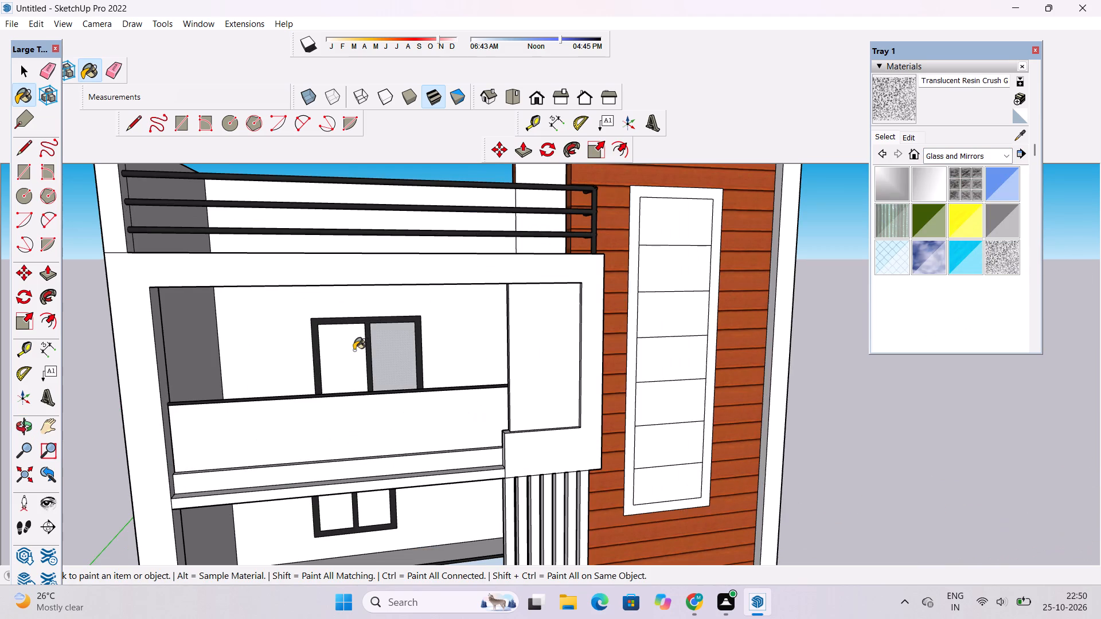
left_click(354, 350)
scroll(435, 305, "down", 5)
scroll(404, 416, "up", 14)
left_click(384, 427)
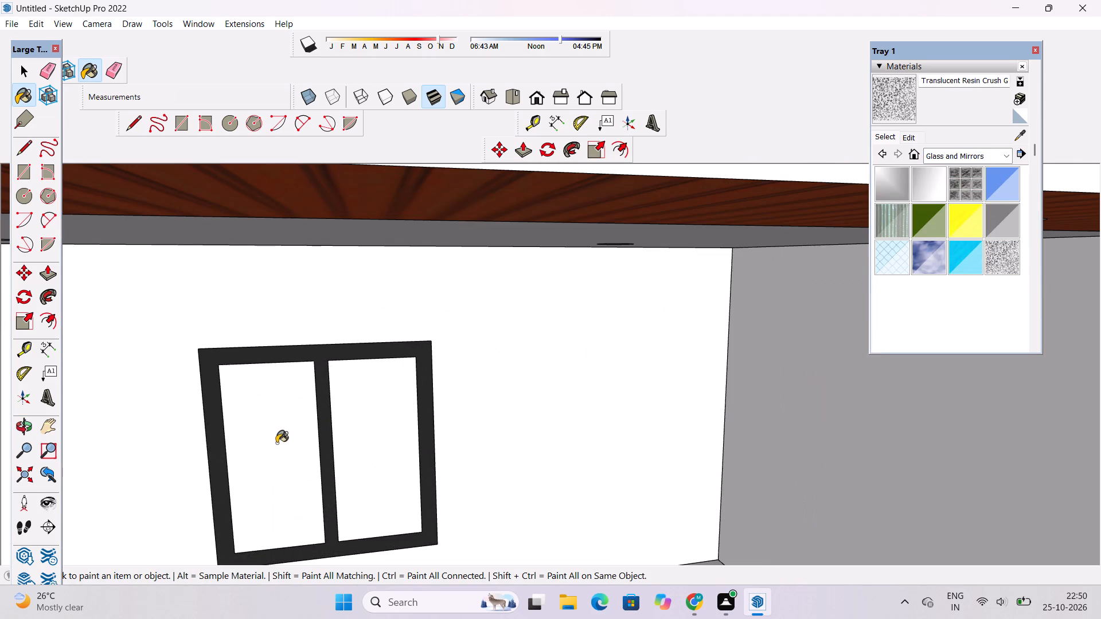
left_click(276, 443)
scroll(373, 428, "down", 15)
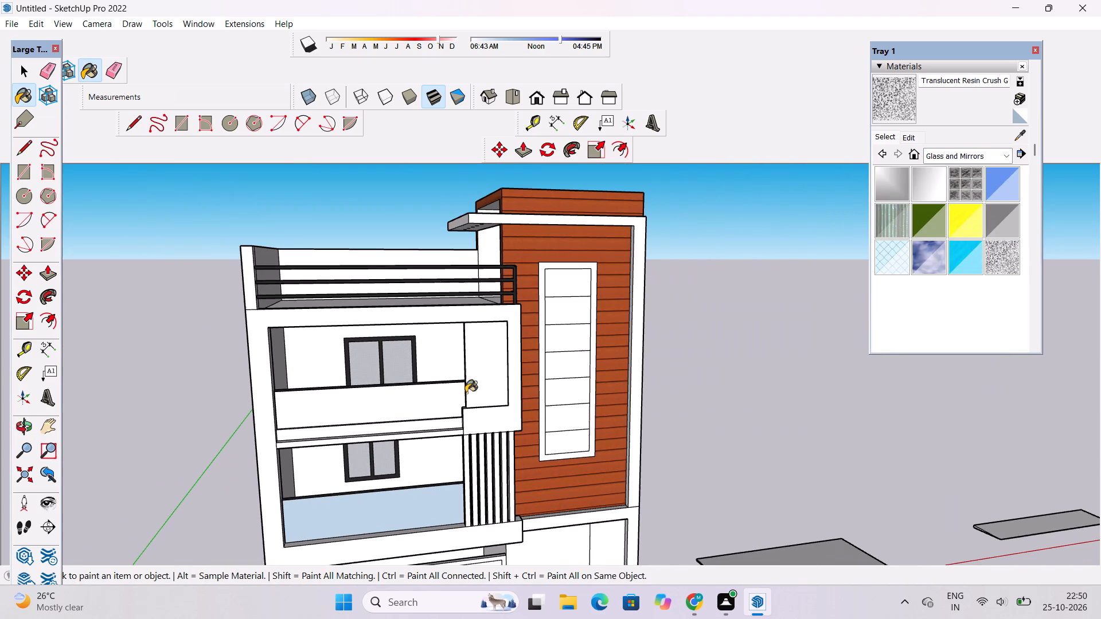
Lighten the Translucent Resin Crush material's colour and set its texture size to 10' by 10'.
left_click(912, 136)
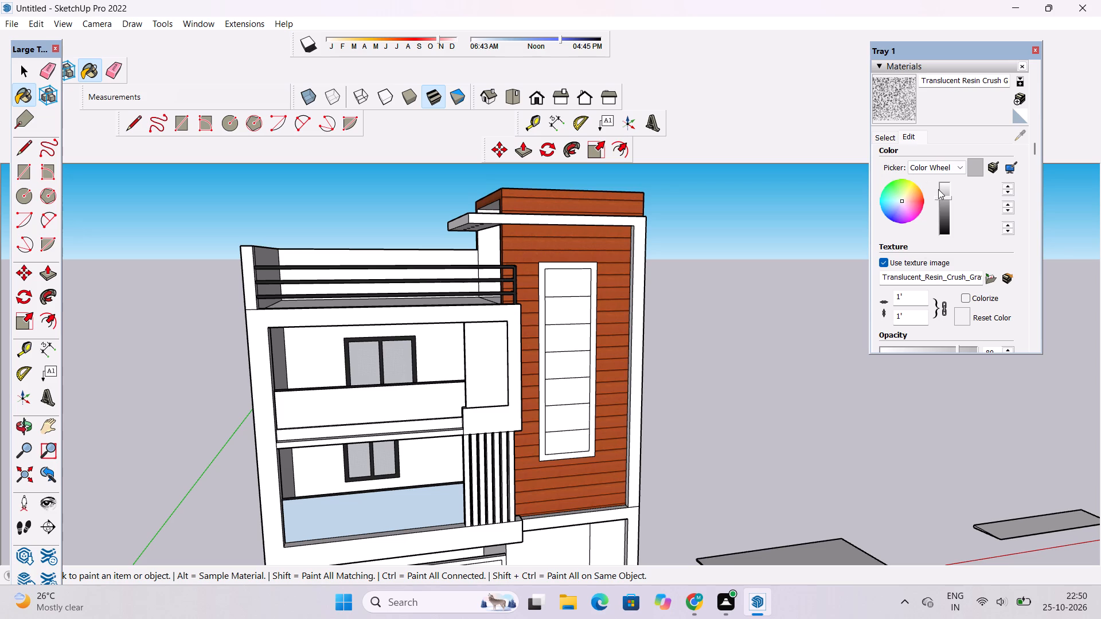
left_click(947, 187)
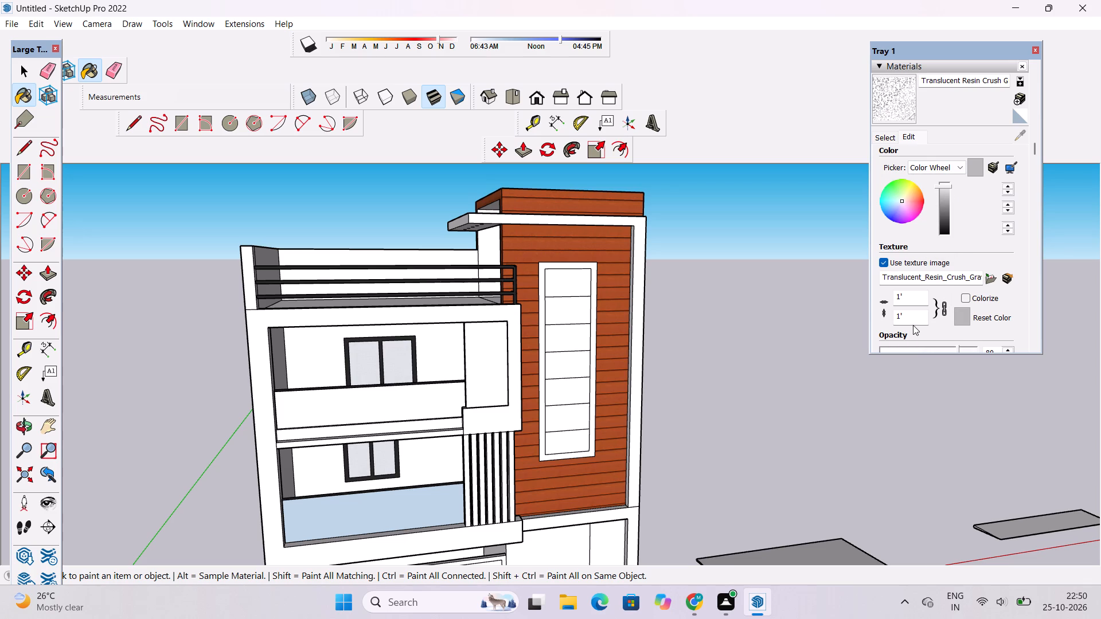
left_click(911, 309)
left_click(909, 319)
key("BackSpace")
type("0'")
key("Return")
scroll(357, 481, "up", 17)
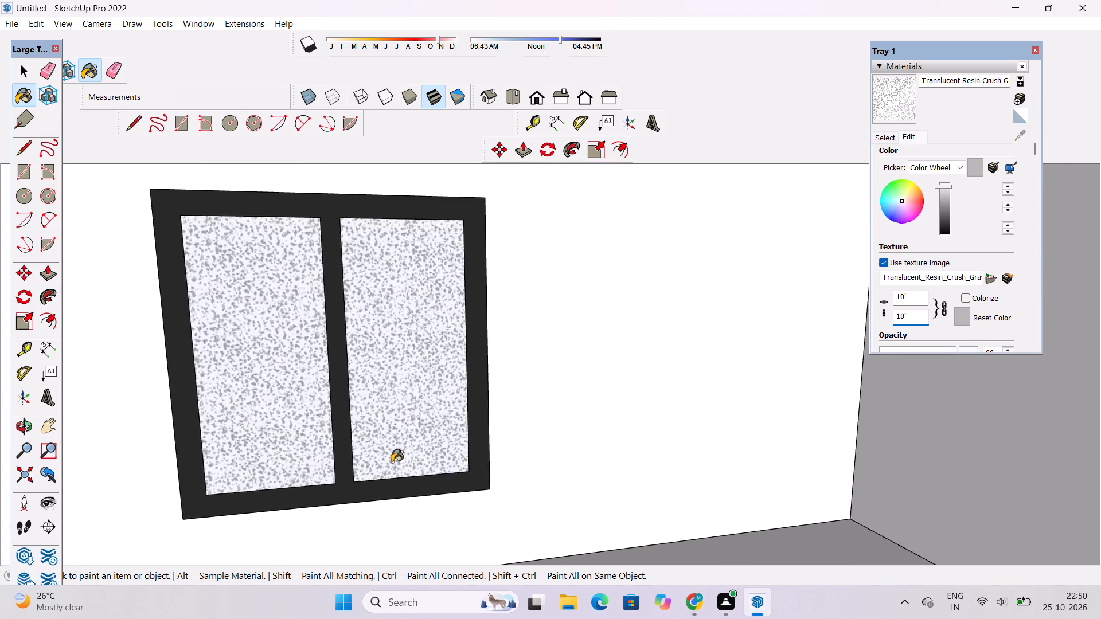
scroll(391, 462, "down", 20)
scroll(391, 462, "down", 6)
scroll(241, 309, "down", 5)
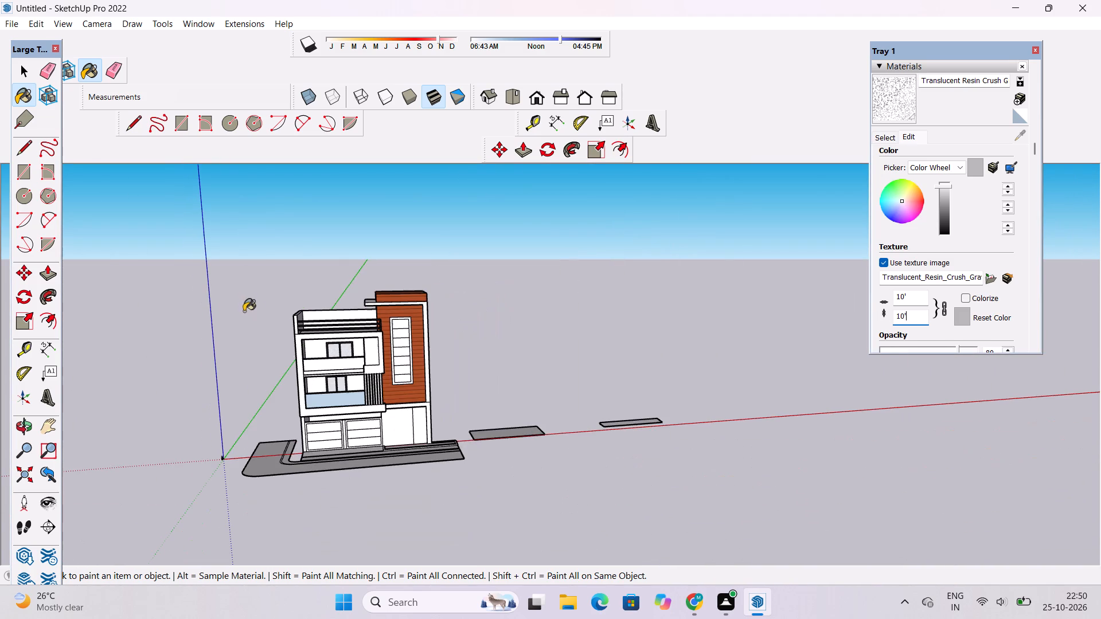
scroll(244, 311, "down", 1)
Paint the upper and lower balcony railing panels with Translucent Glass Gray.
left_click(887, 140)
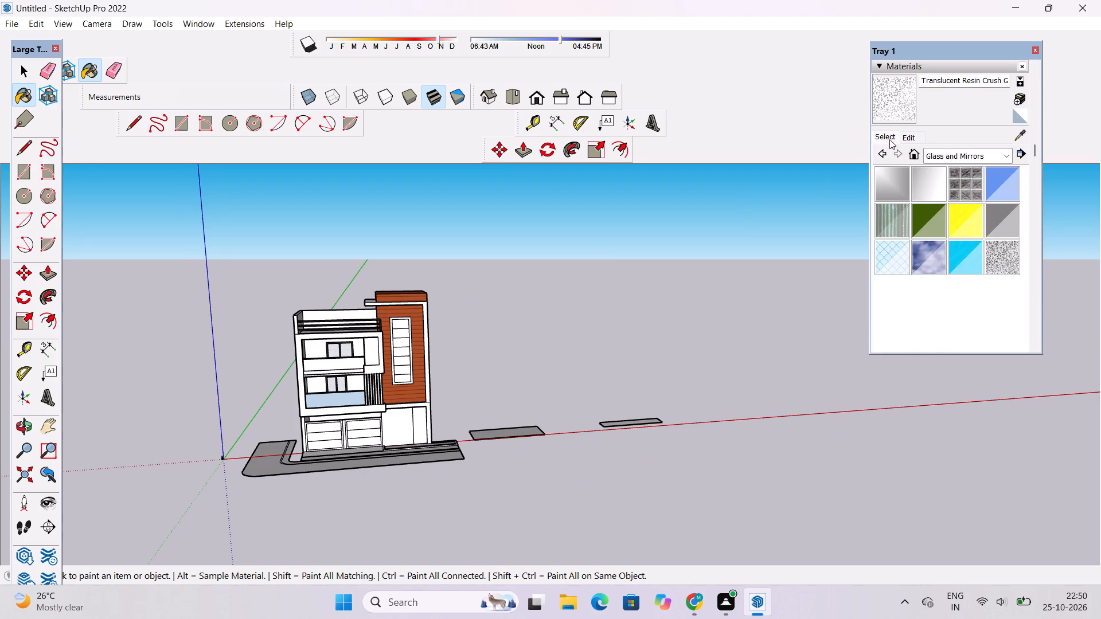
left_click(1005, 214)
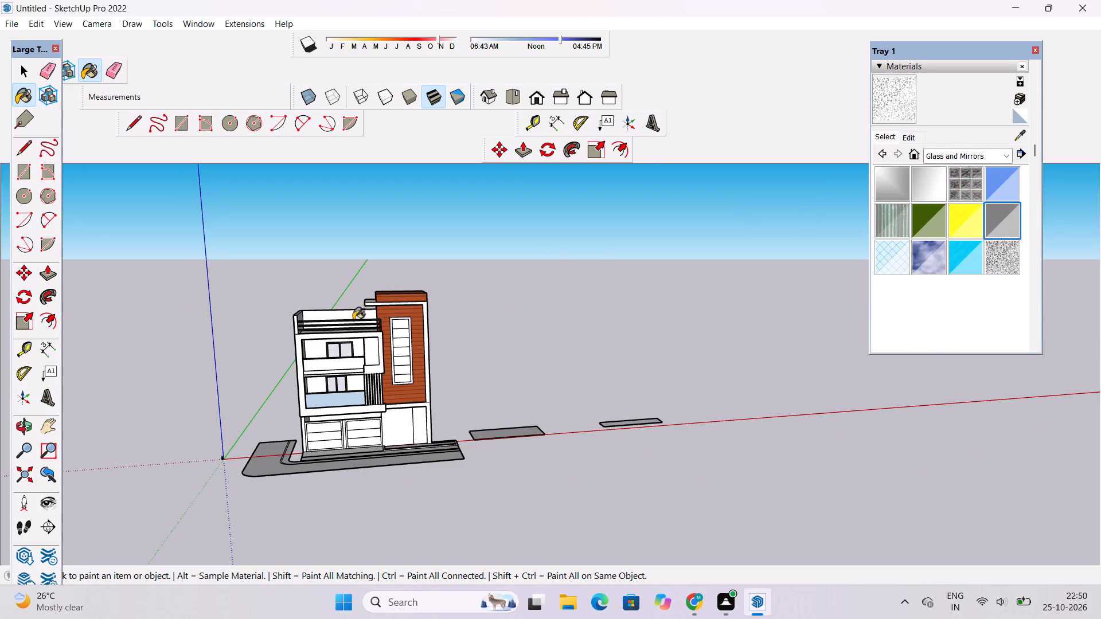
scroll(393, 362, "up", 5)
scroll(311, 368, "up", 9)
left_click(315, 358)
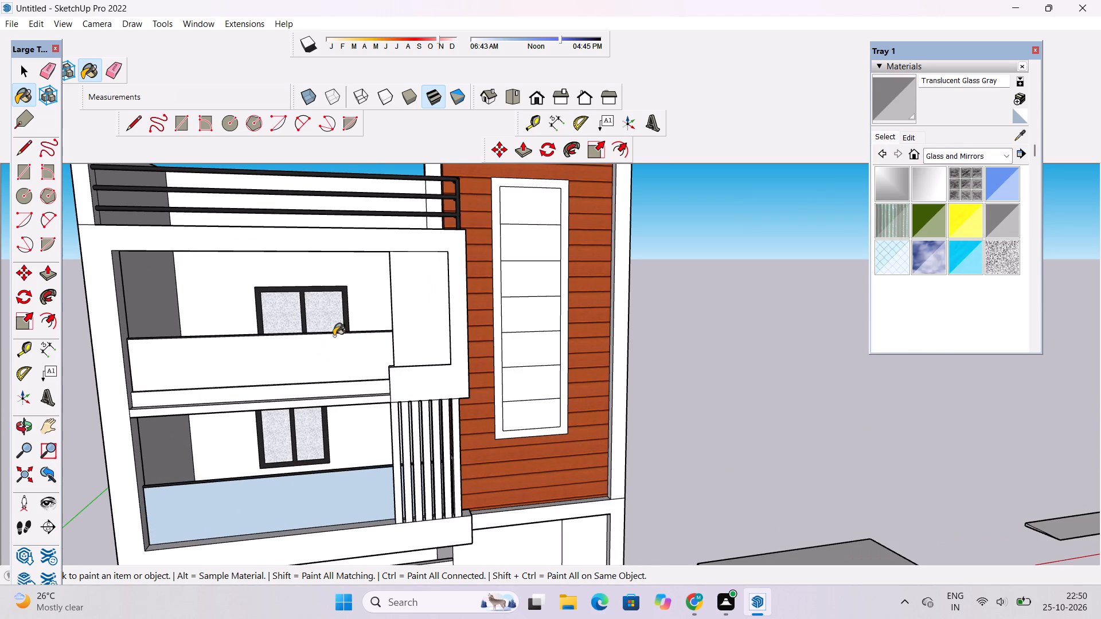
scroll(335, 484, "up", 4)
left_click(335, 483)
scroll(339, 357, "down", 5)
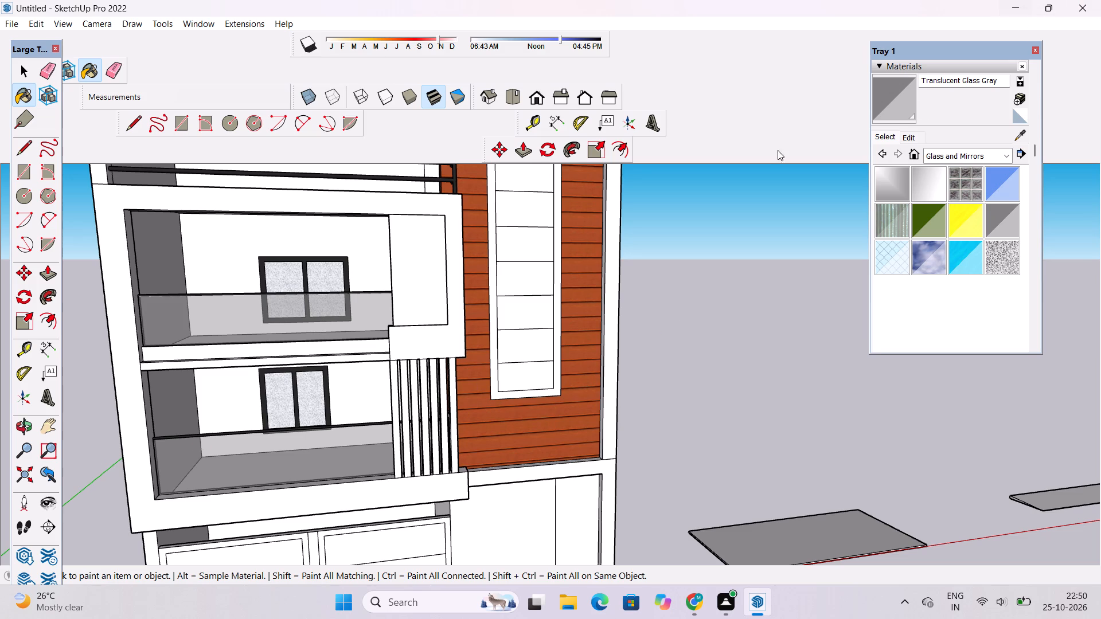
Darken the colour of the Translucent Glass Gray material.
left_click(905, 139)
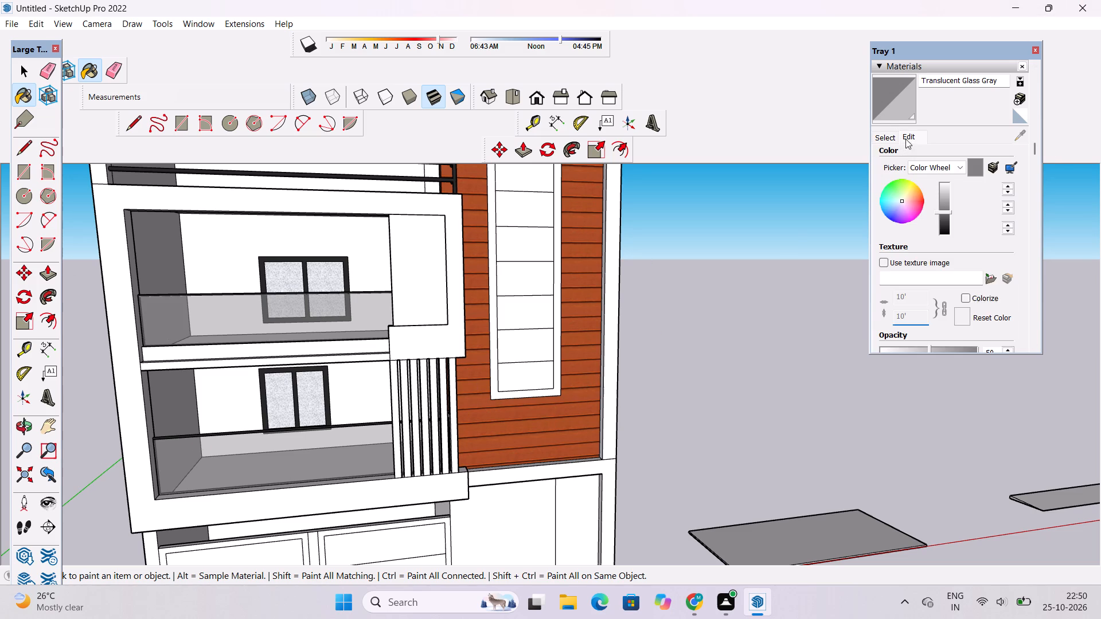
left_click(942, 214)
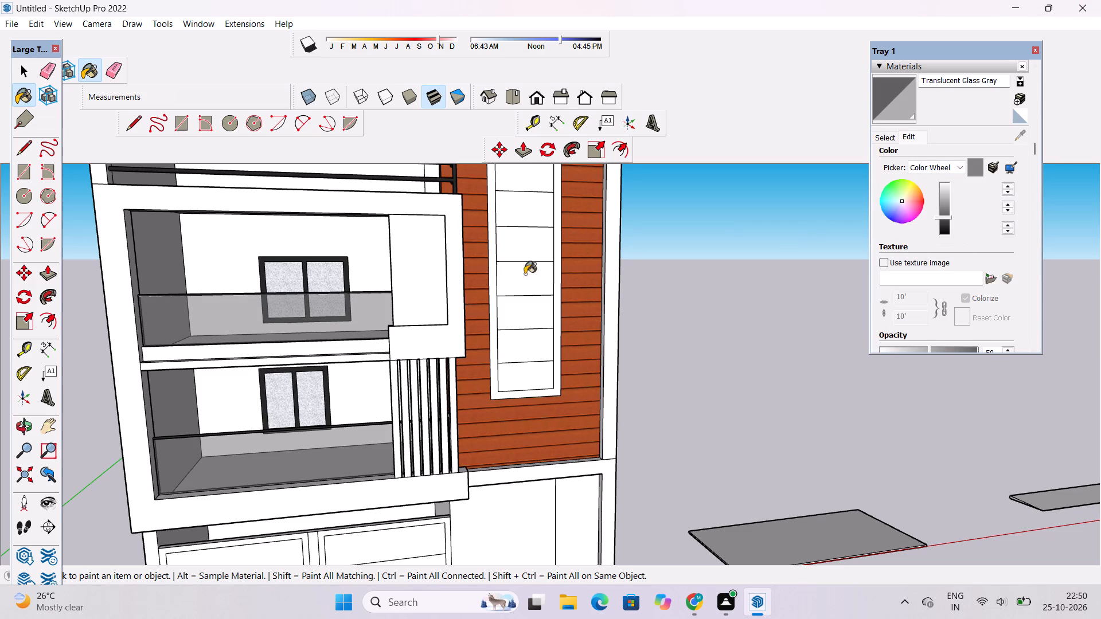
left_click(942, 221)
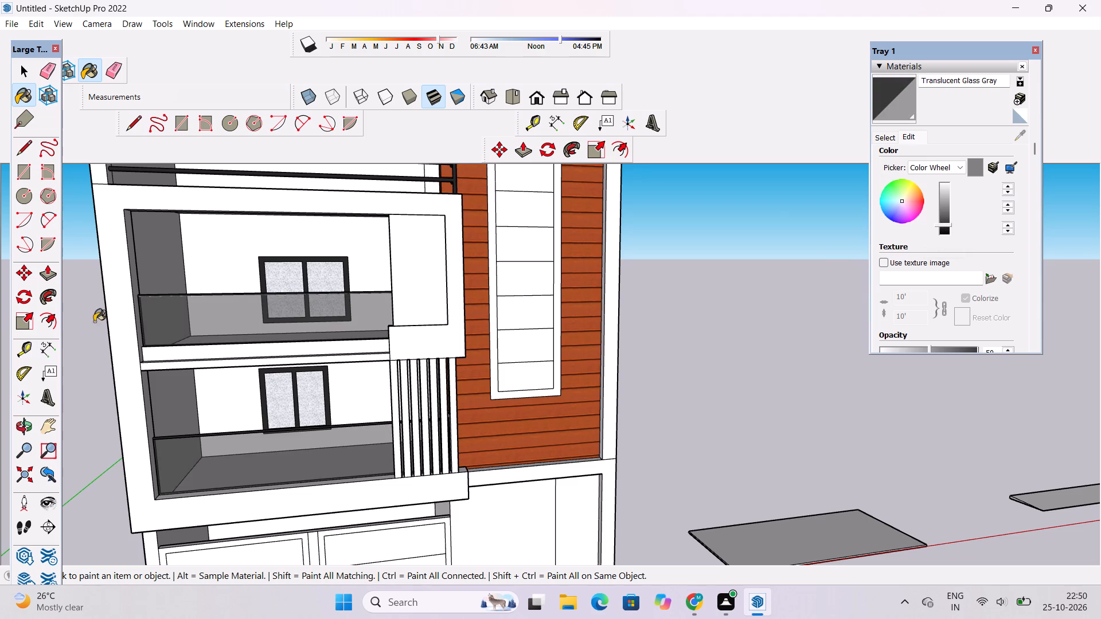
Examine the gray glass balcony railings and the front facade from below, from the side and from the front.
left_click(14, 427)
left_click_drag(439, 397, 416, 288)
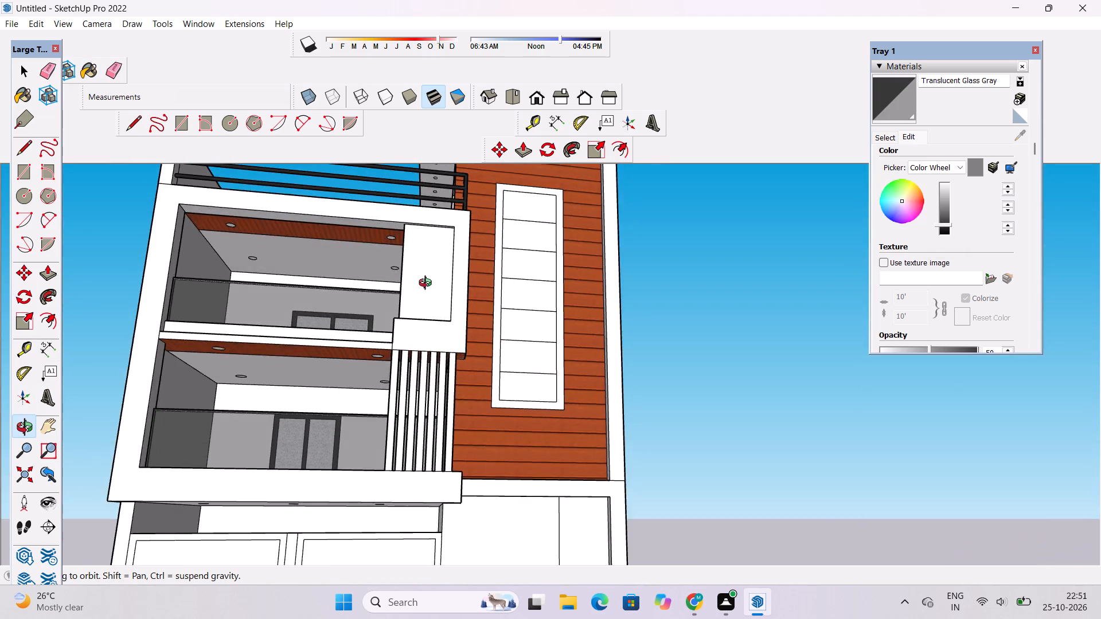
scroll(431, 287, "down", 6)
left_click_drag(608, 297, 456, 370)
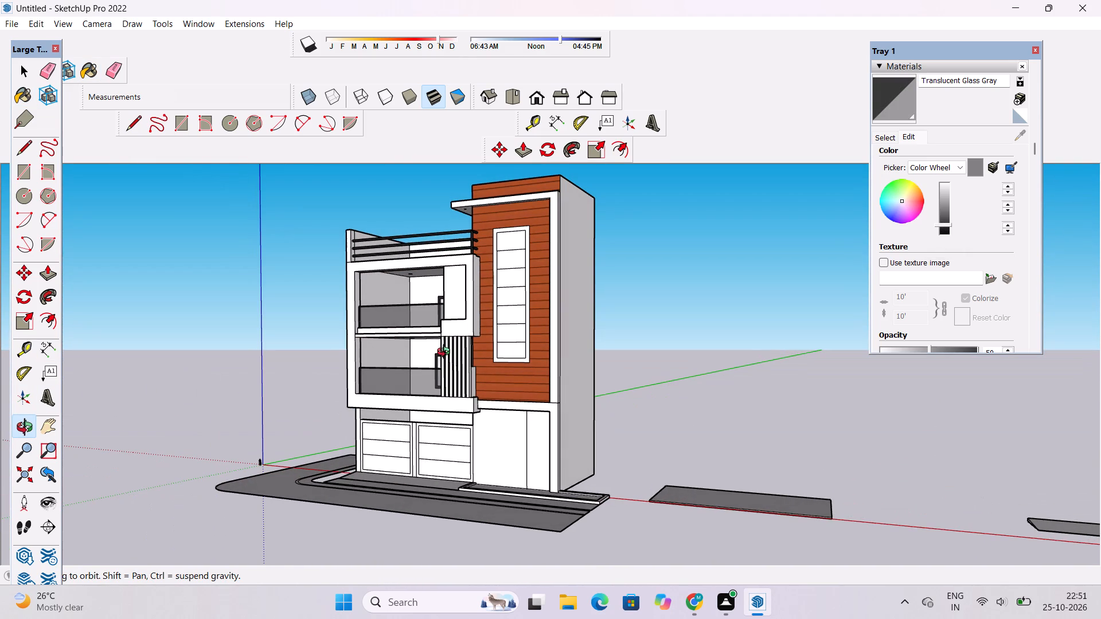
left_click_drag(404, 354, 490, 363, "shift")
left_click_drag(493, 366, 581, 395)
left_click_drag(669, 362, 645, 369, "shift")
left_click_drag(522, 375, 529, 378)
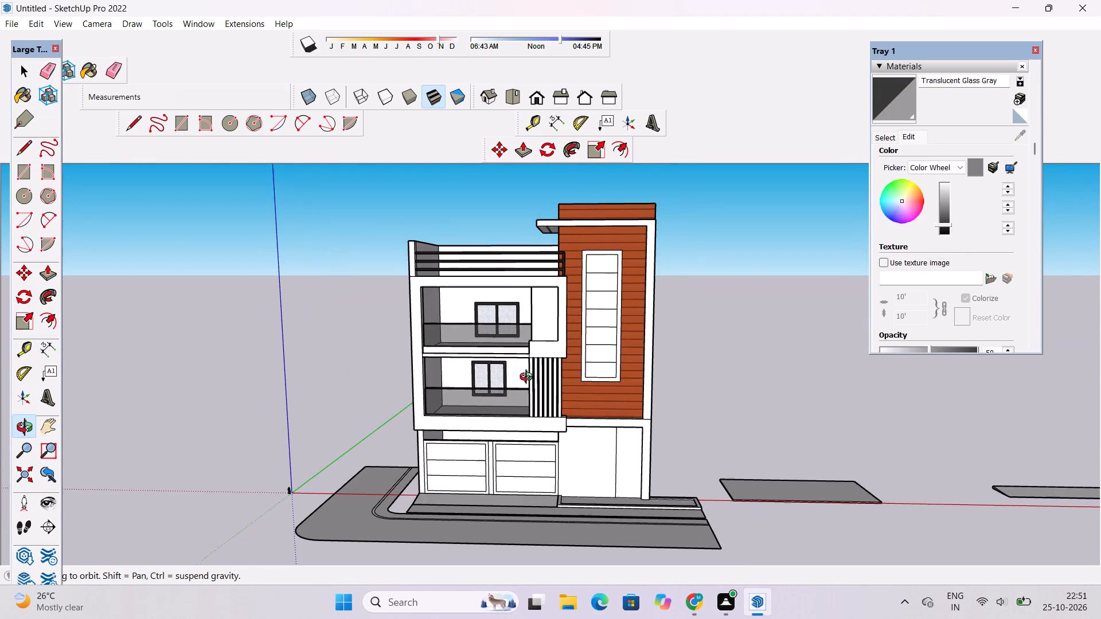
left_click_drag(529, 378, 530, 379)
scroll(478, 379, "up", 2, "shift")
left_click_drag(478, 379, 460, 386, "shift")
left_click_drag(459, 386, 515, 388)
left_click_drag(510, 385, 513, 390, "shift")
Paint the upper and lower balcony railing panels with Translucent Glass Blue.
left_click(890, 139)
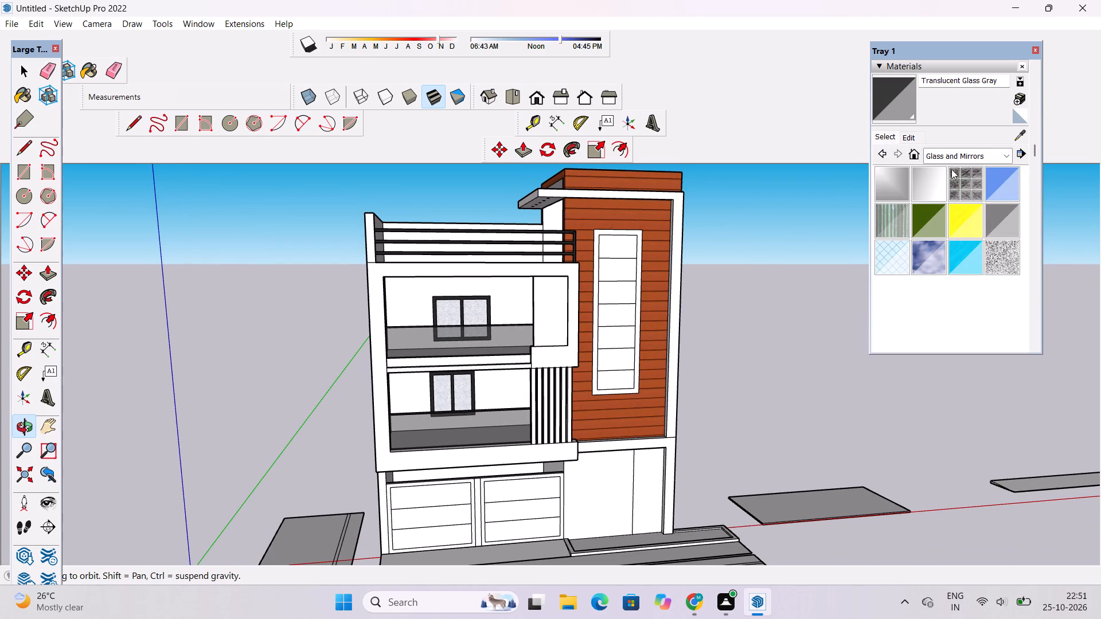
left_click(995, 189)
left_click(457, 336)
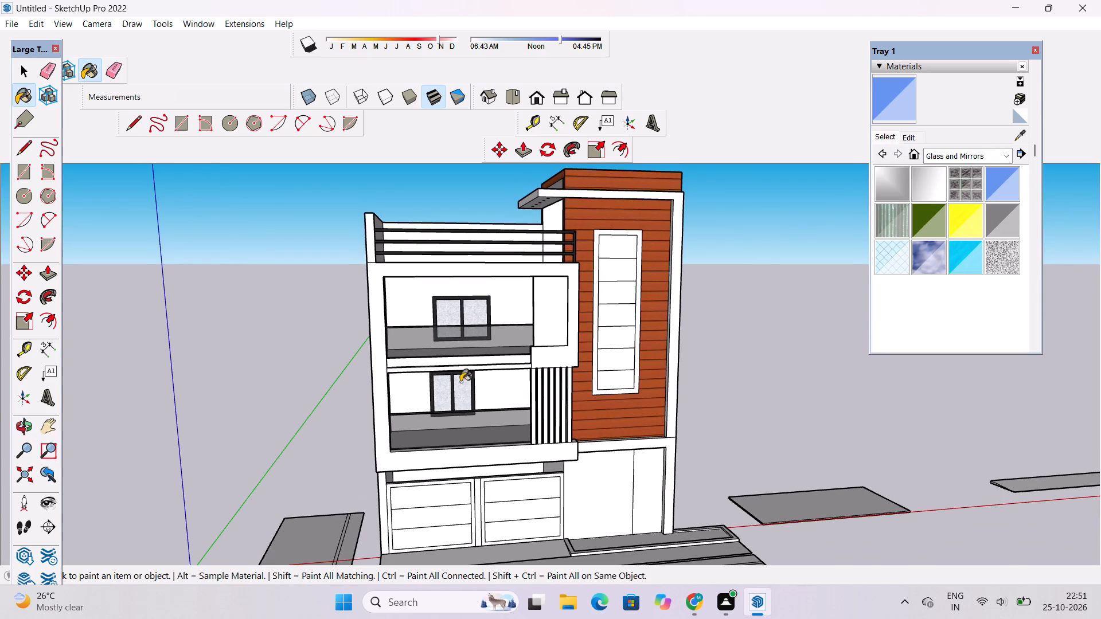
left_click(483, 427)
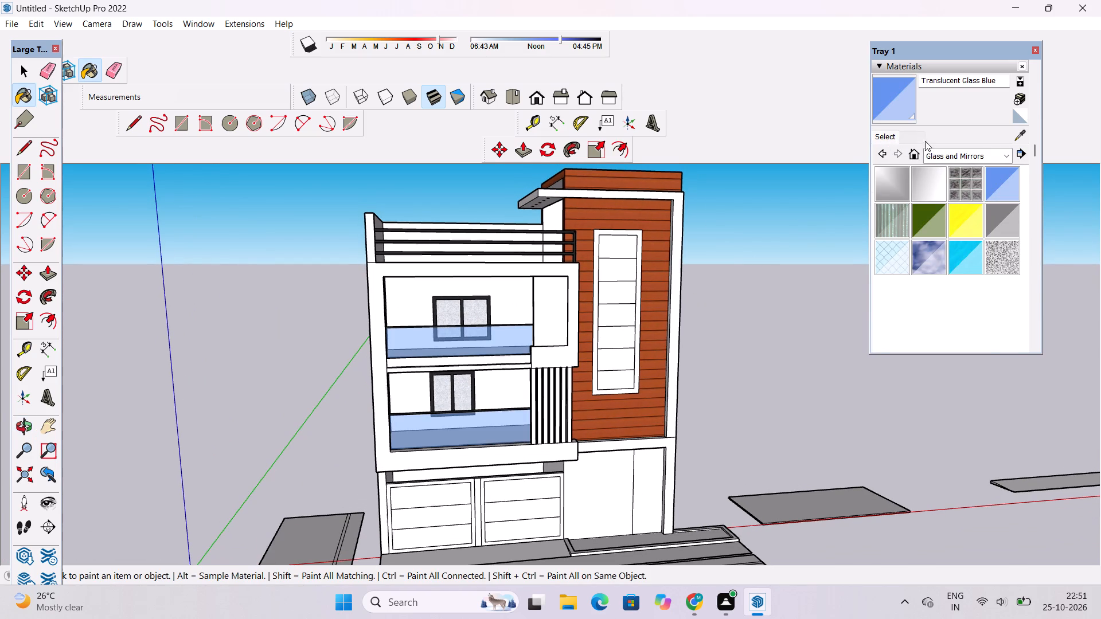
Darken the Translucent Glass Blue material to a deep navy shade.
left_click(912, 140)
left_click(944, 199)
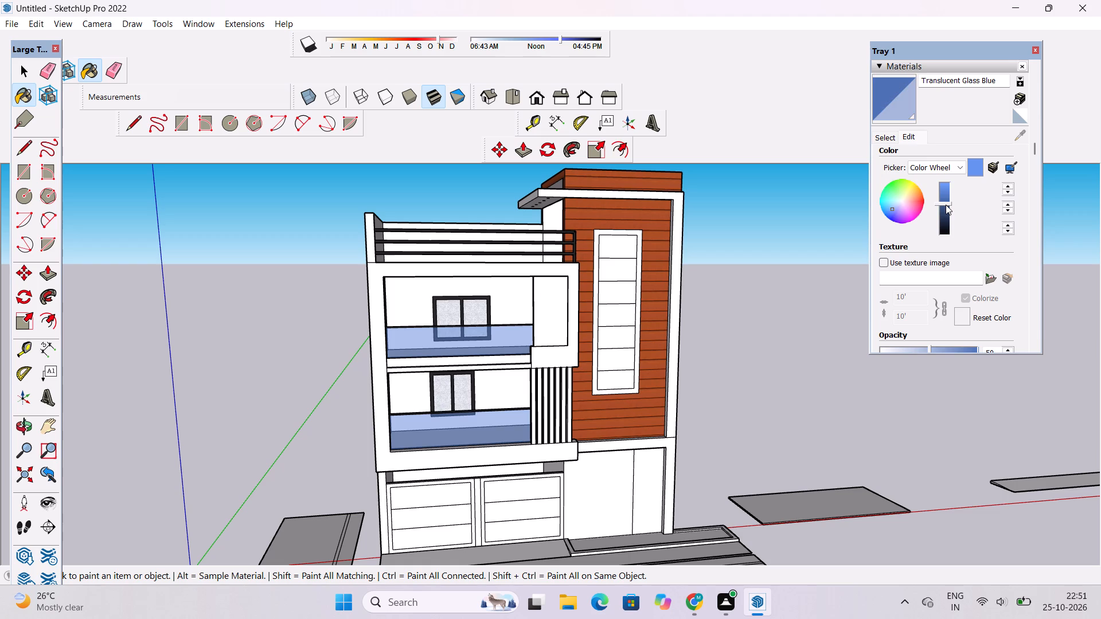
left_click(946, 205)
left_click(940, 211)
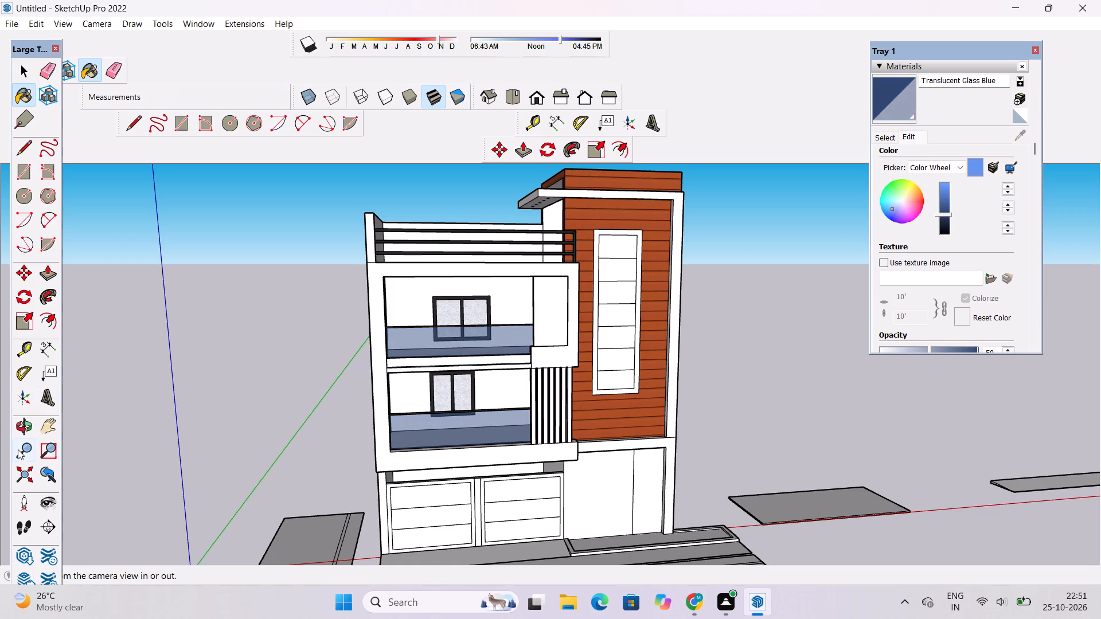
Examine the dark blue glass balcony railings and the front facade from several angles.
left_click(29, 420)
left_click(417, 387, "shift")
left_click_drag(632, 367, 541, 332)
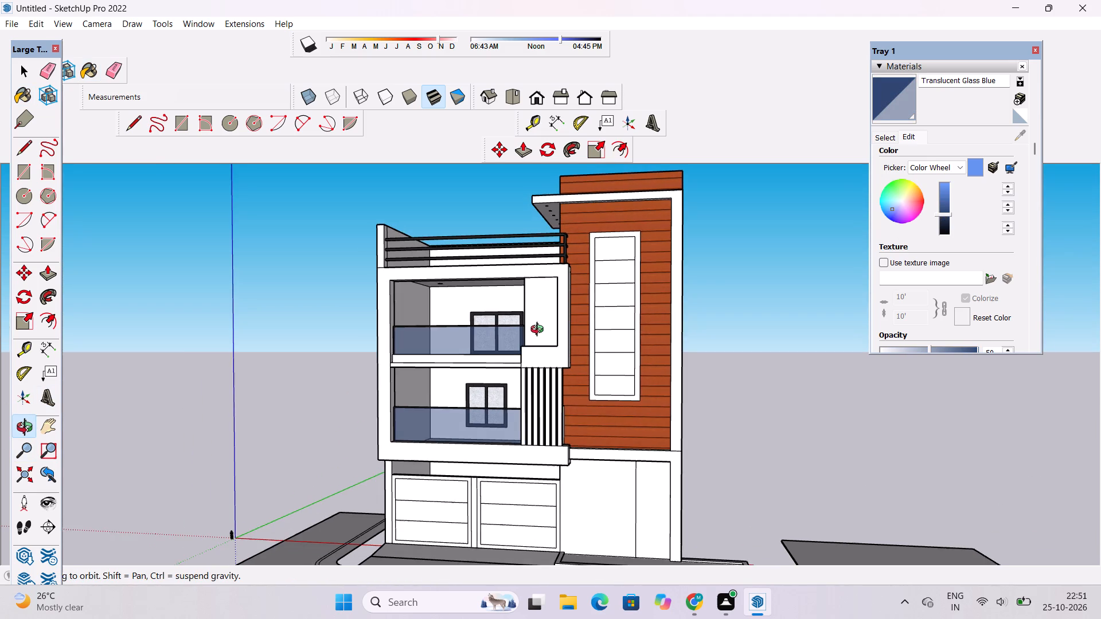
left_click_drag(547, 333, 523, 335, "shift")
left_click_drag(522, 335, 577, 362)
scroll(507, 335, "up", 2)
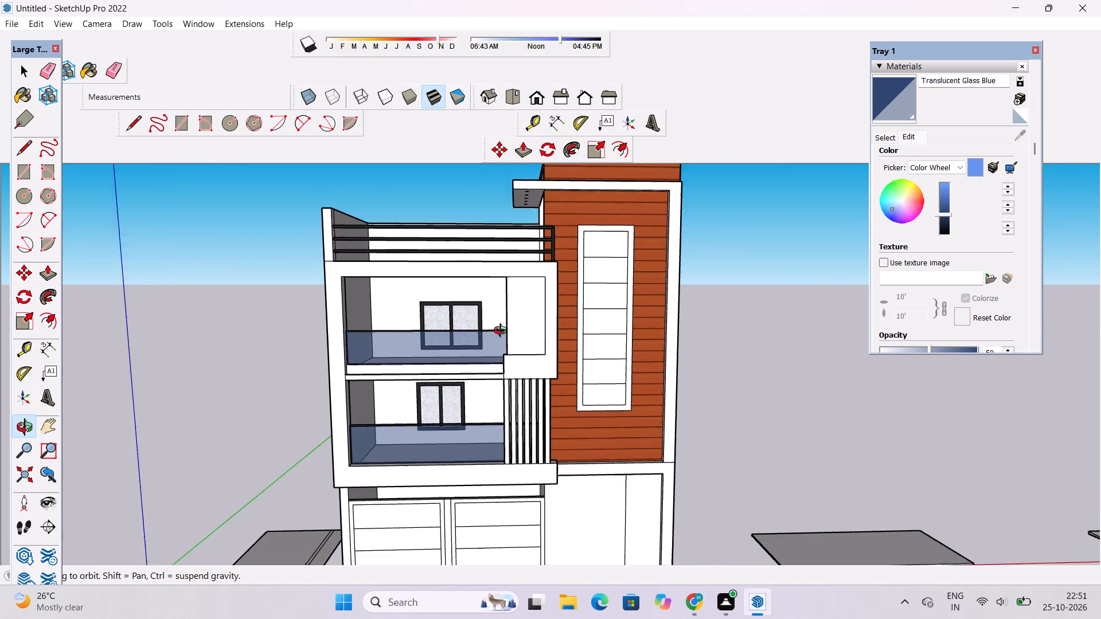
scroll(503, 332, "up", 1)
left_click_drag(487, 318, 491, 325, "shift")
scroll(486, 331, "down", 2)
left_click_drag(481, 338, 478, 338, "shift")
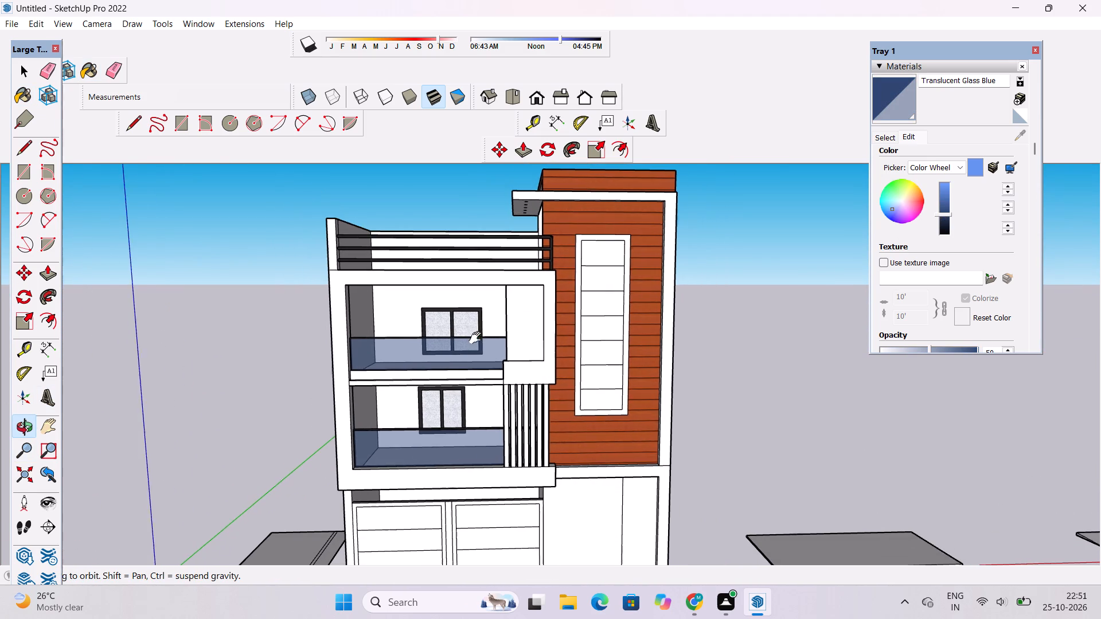
left_click_drag(478, 338, 477, 326, "shift")
scroll(474, 340, "up", 1)
left_click(474, 340, "shift")
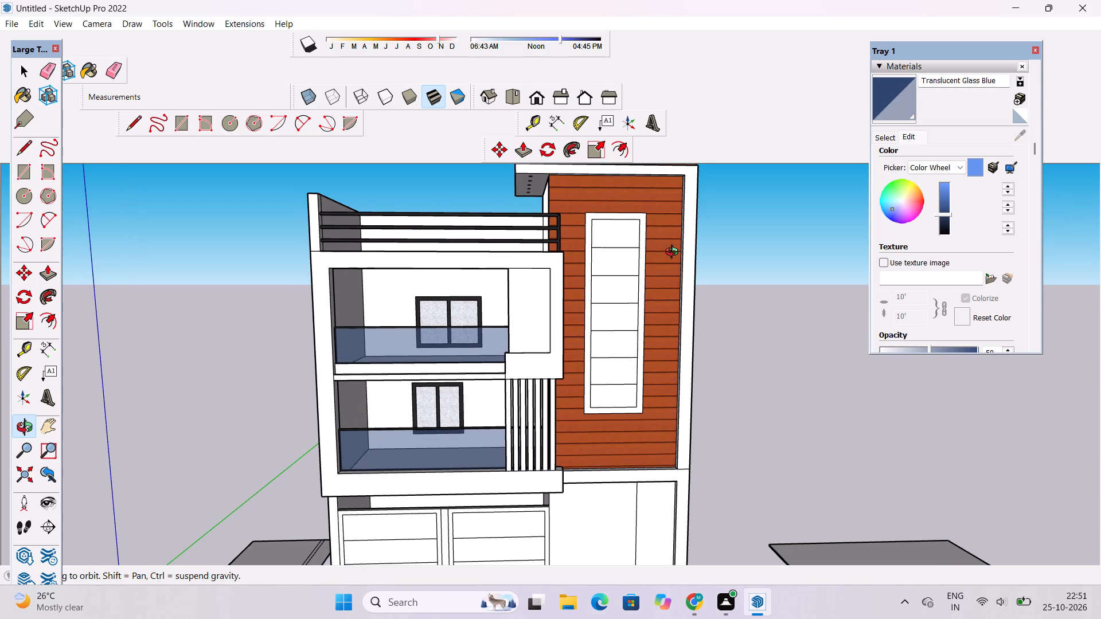
Offset the outline of the blank wall panel beside the upper balcony inward by 2.5'.
scroll(504, 311, "up", 2)
left_click_drag(498, 316, 503, 336, "shift")
left_click_drag(503, 338, 500, 334)
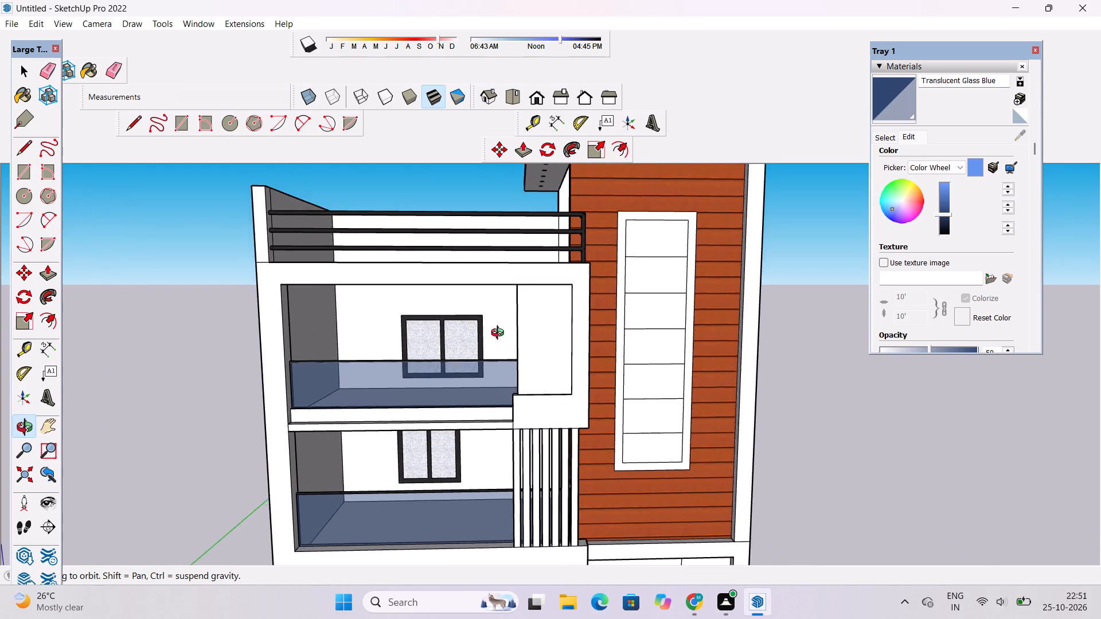
left_click_drag(500, 334, 500, 304)
scroll(507, 312, "up", 5)
type("of")
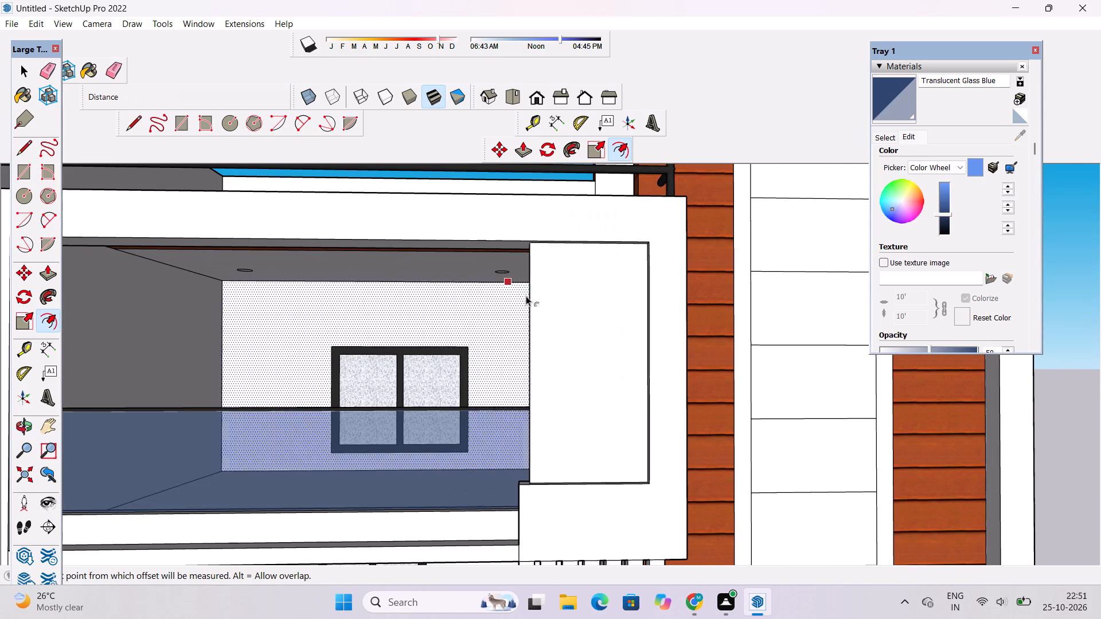
scroll(592, 259, "up", 7)
left_click(592, 259)
scroll(592, 259, "down", 2)
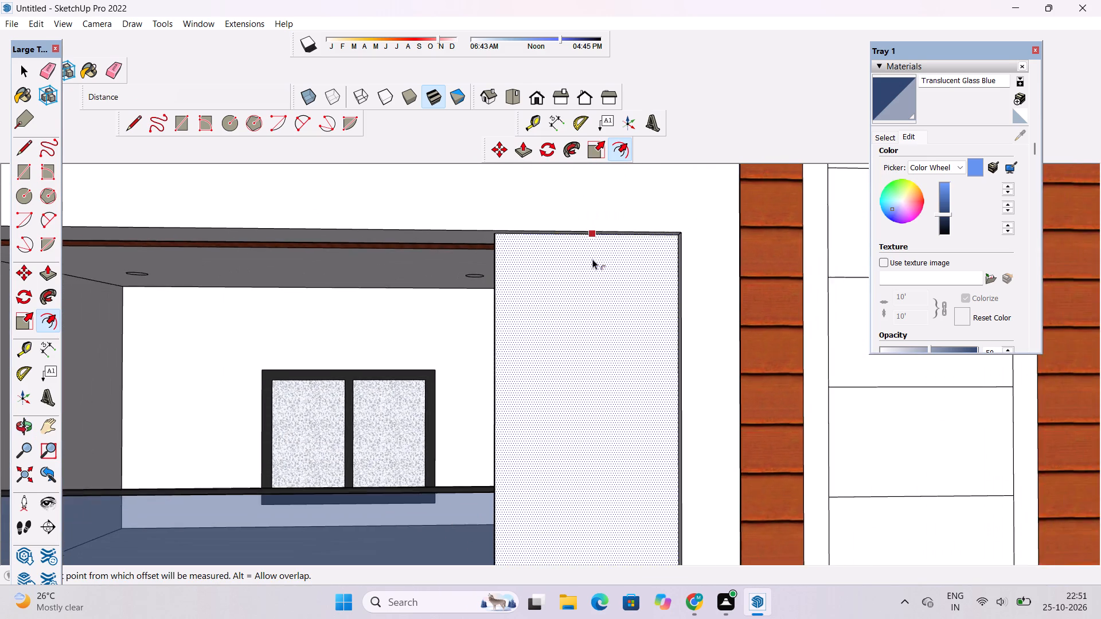
scroll(592, 259, "down", 3)
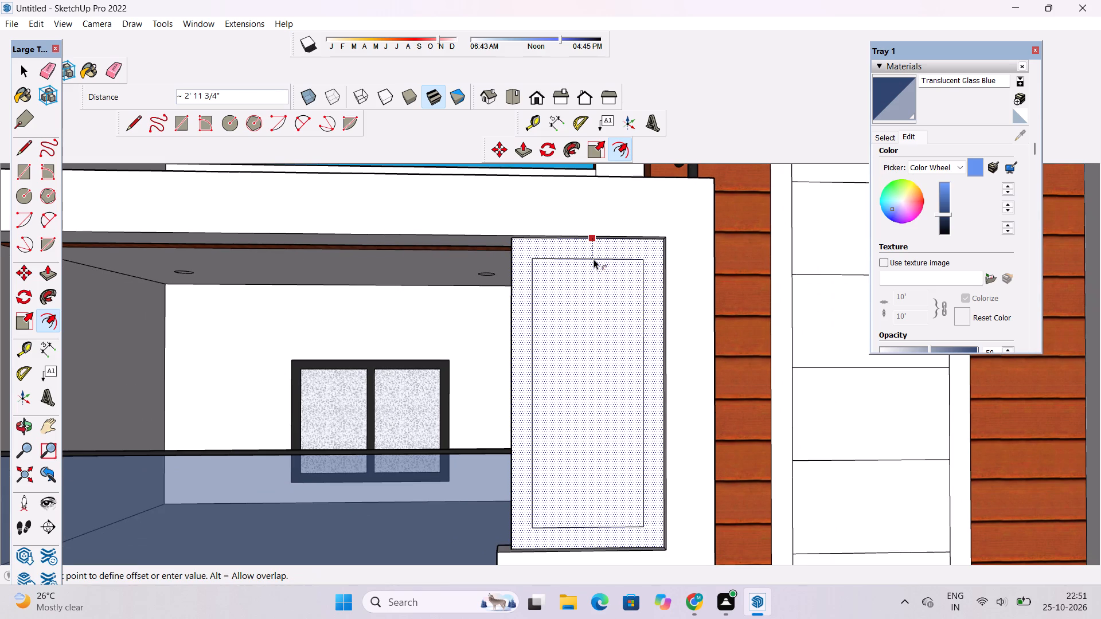
type("2.")
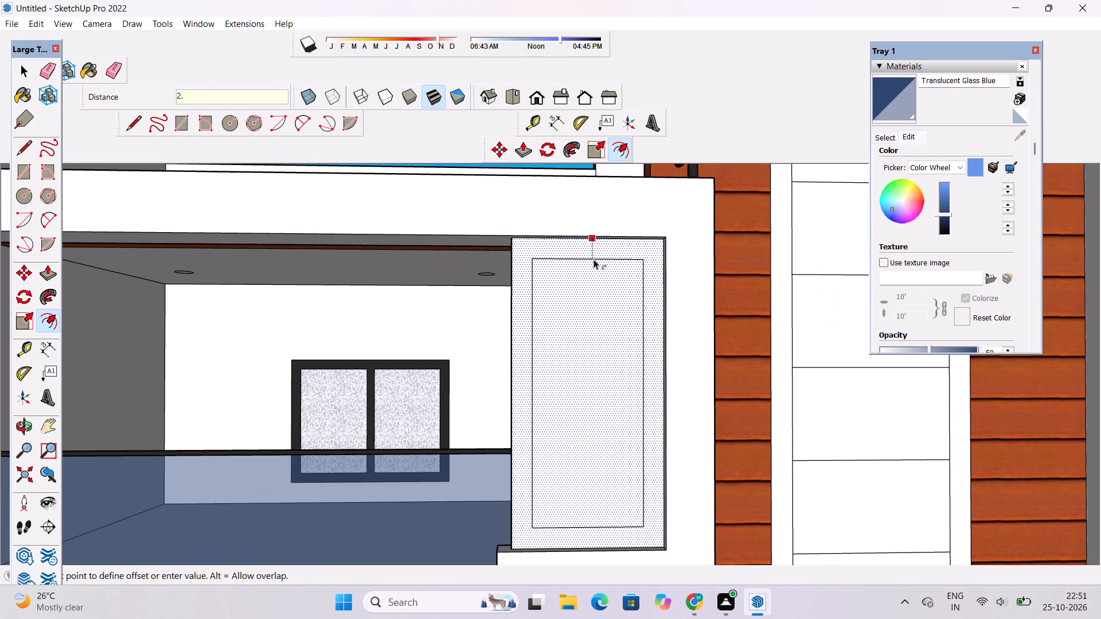
type("5'")
key("Return")
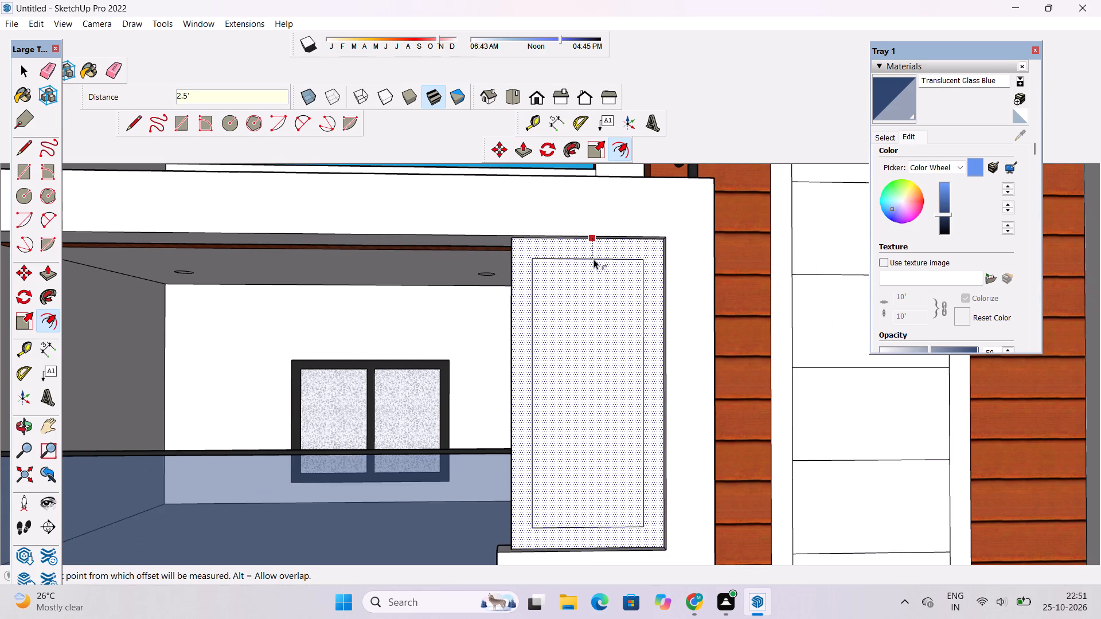
key("space")
Push/Pull the border frame of the tall stairwell window 5' outward from the rust cladding.
type("o")
scroll(473, 310, "down", 4)
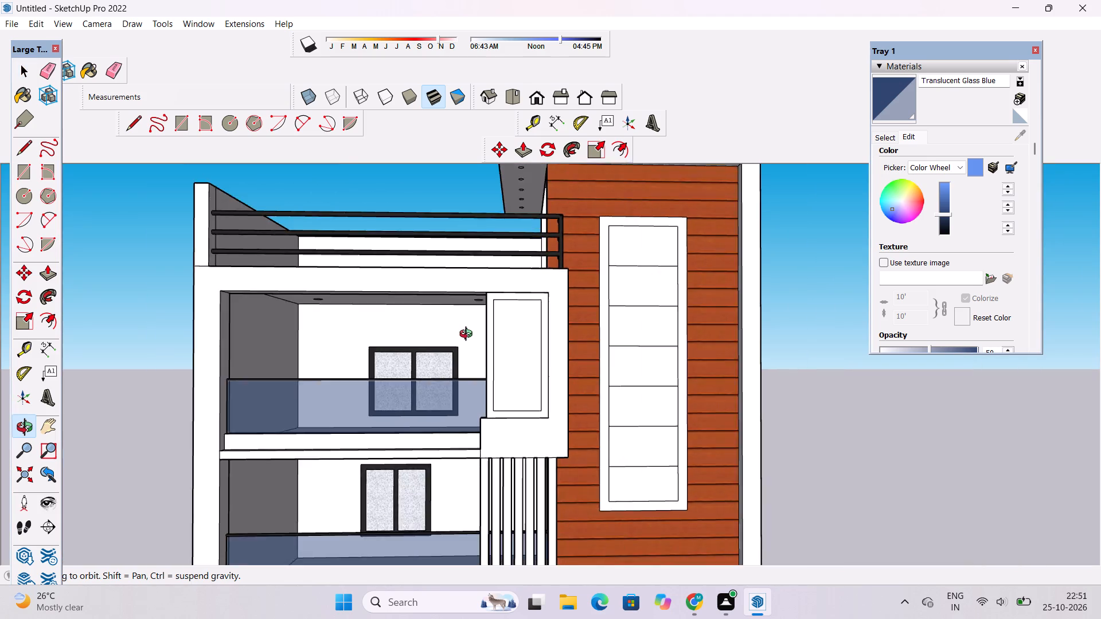
scroll(468, 335, "down", 4)
scroll(572, 346, "down", 5)
scroll(598, 319, "up", 5)
left_click_drag(753, 319, 566, 371)
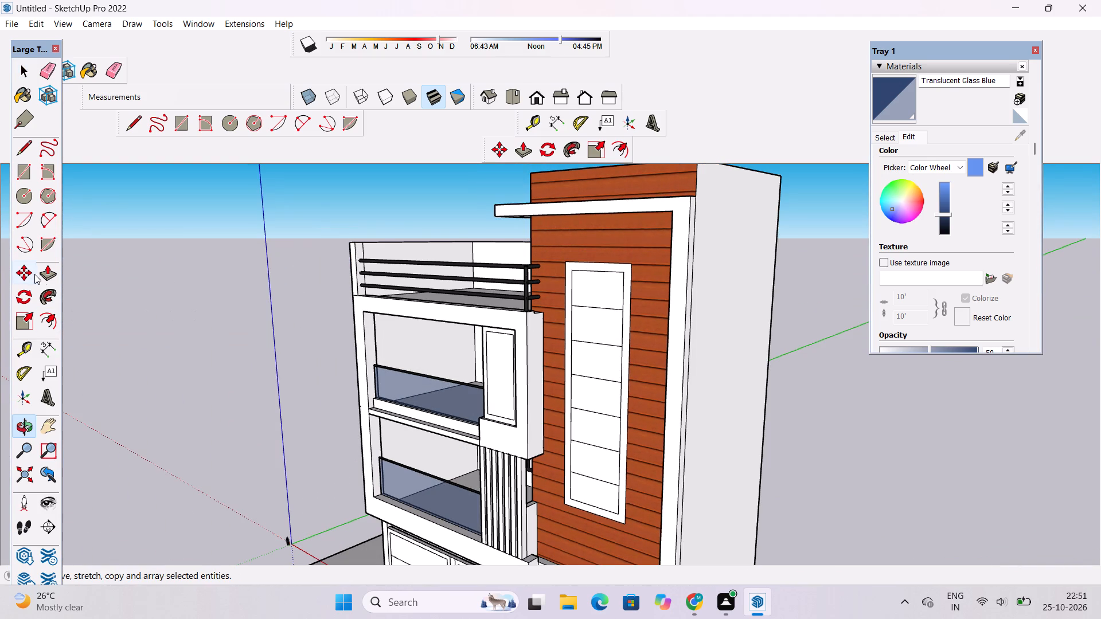
left_click(44, 273)
scroll(630, 273, "up", 4)
left_click(627, 268)
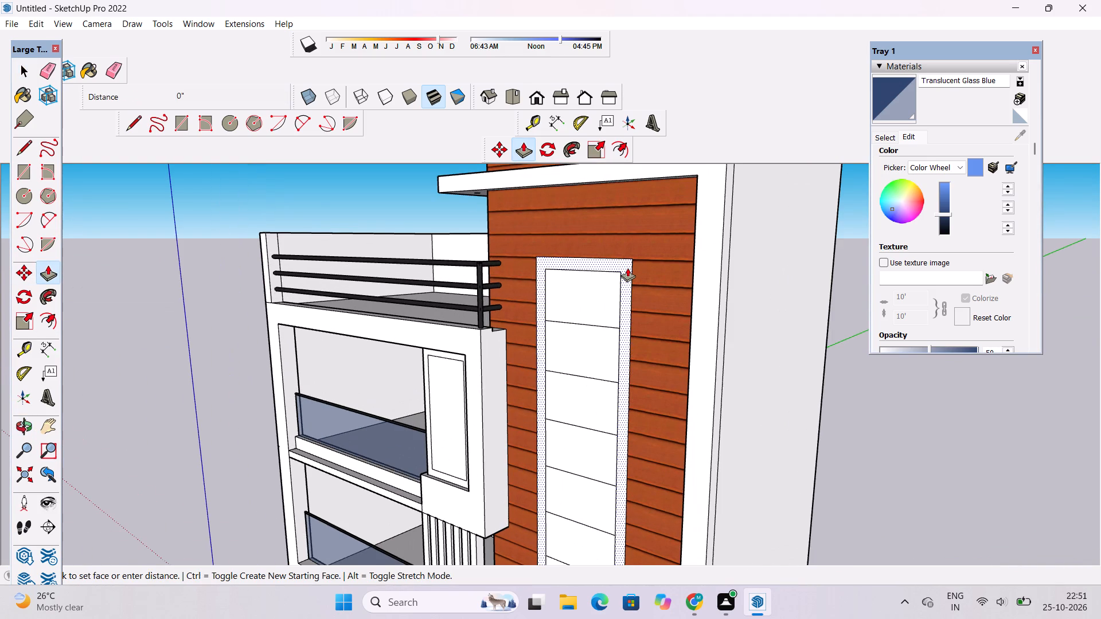
scroll(627, 268, "down", 3)
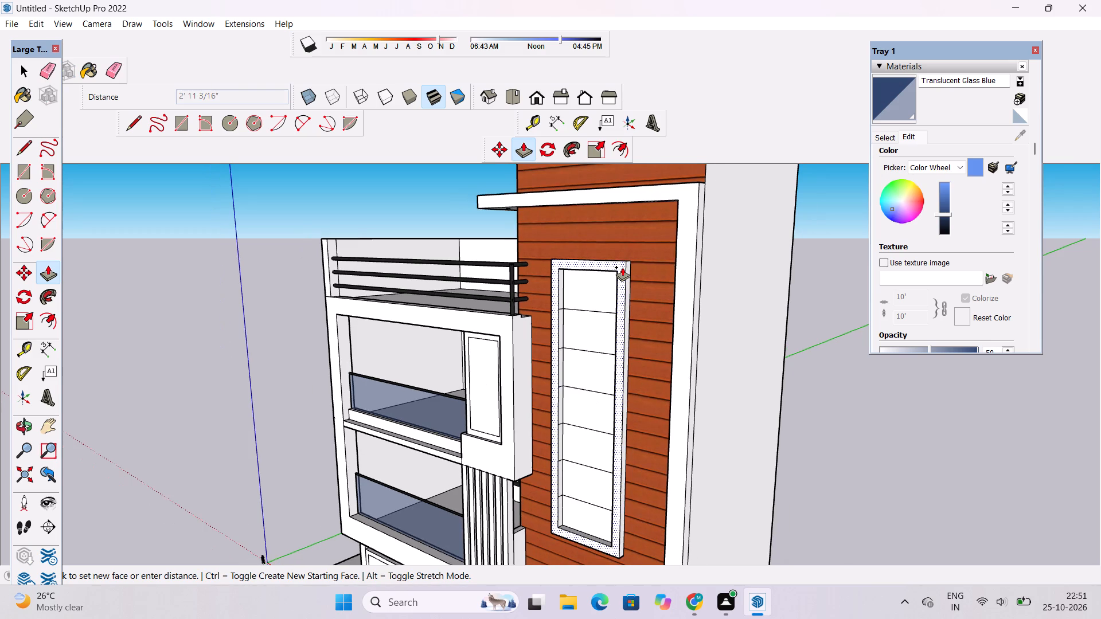
scroll(611, 269, "down", 3)
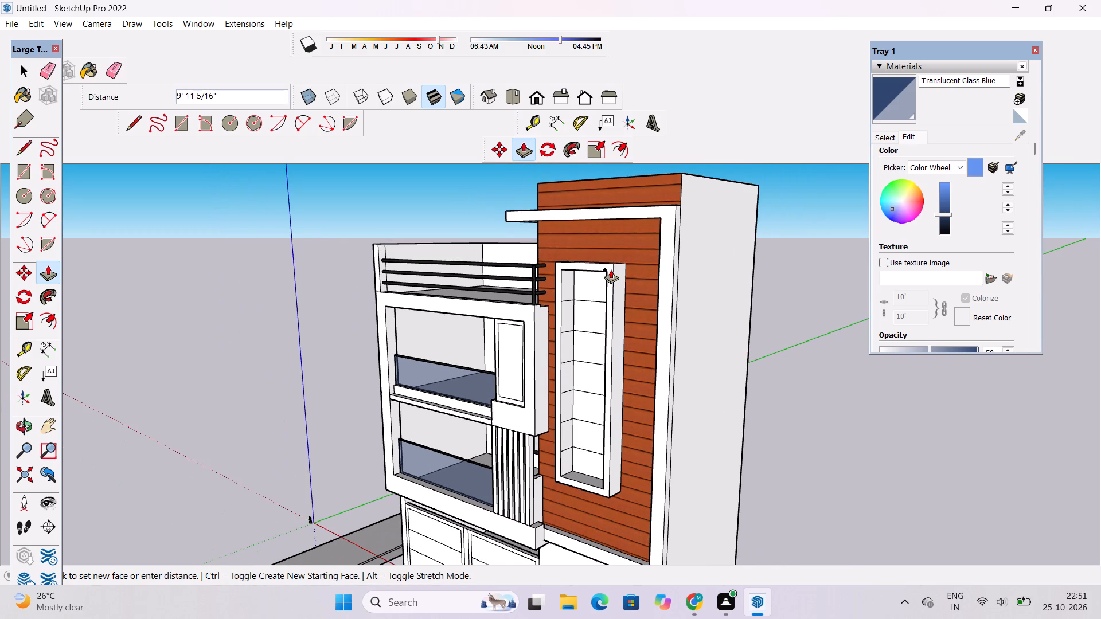
type("5'")
key("Return")
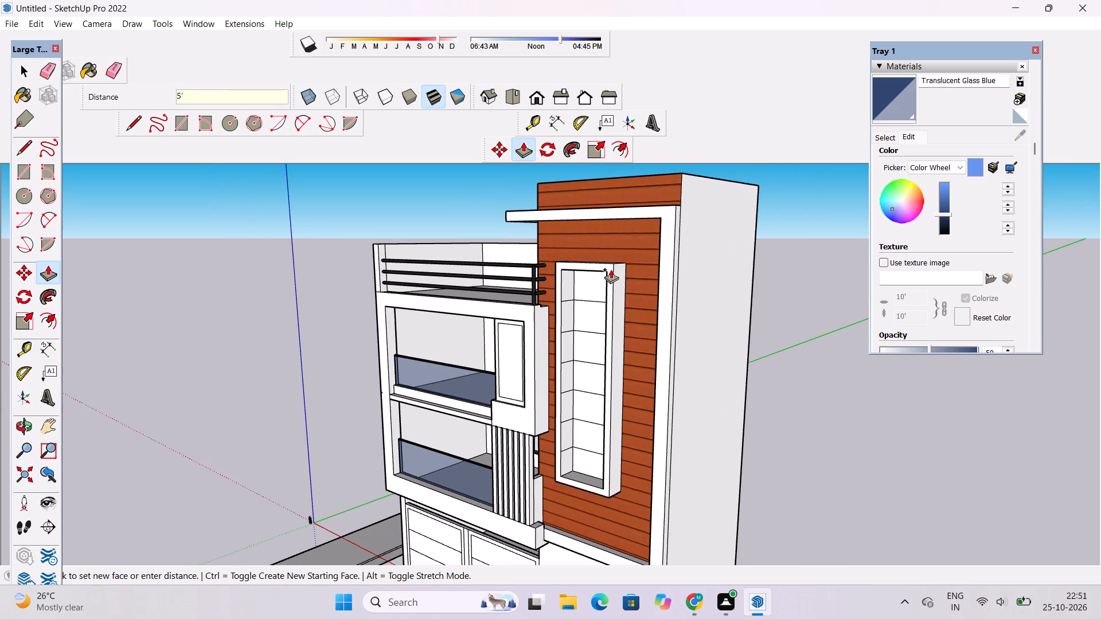
Erase the horizontal division lines crossing the tall window frame's inner side face nearest the balconies.
left_click(108, 73)
scroll(576, 437, "up", 12)
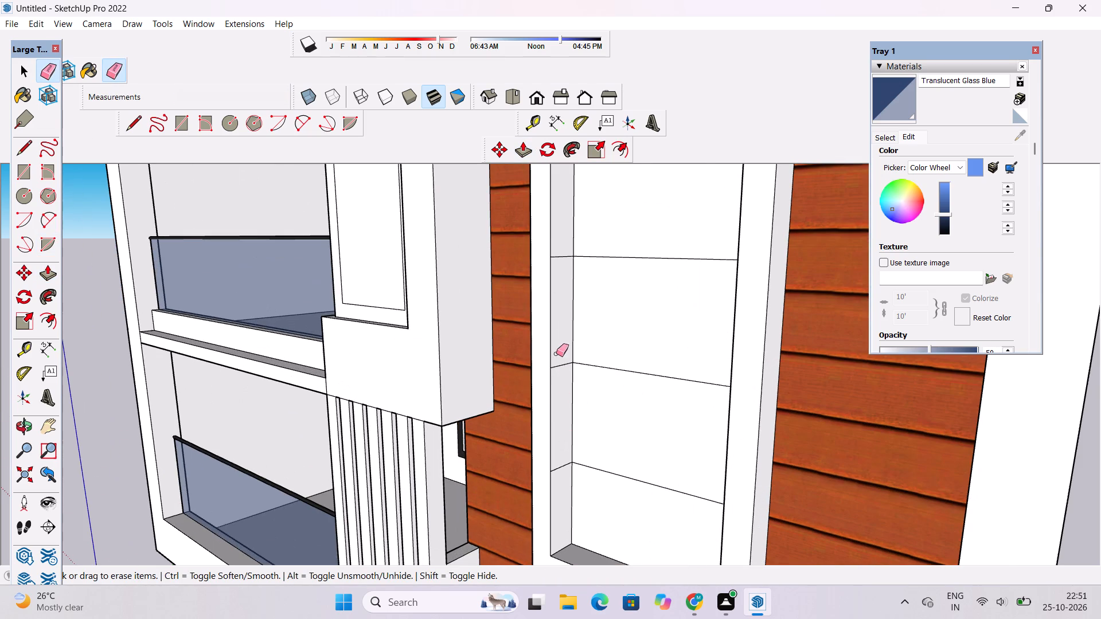
left_click_drag(558, 354, 567, 365)
left_click_drag(559, 431, 553, 475)
scroll(552, 478, "down", 5)
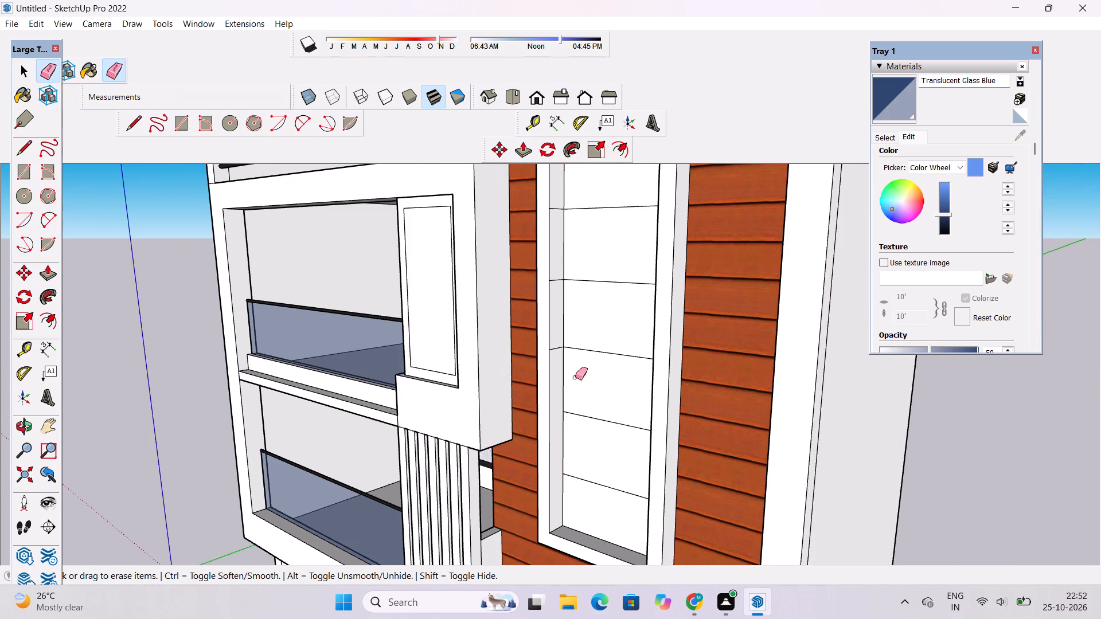
scroll(574, 295, "up", 4)
scroll(541, 375, "up", 1)
left_click_drag(546, 373, 549, 393)
left_click_drag(553, 245, 552, 263)
scroll(532, 441, "down", 8)
scroll(540, 262, "up", 5)
left_click_drag(537, 253, 546, 269)
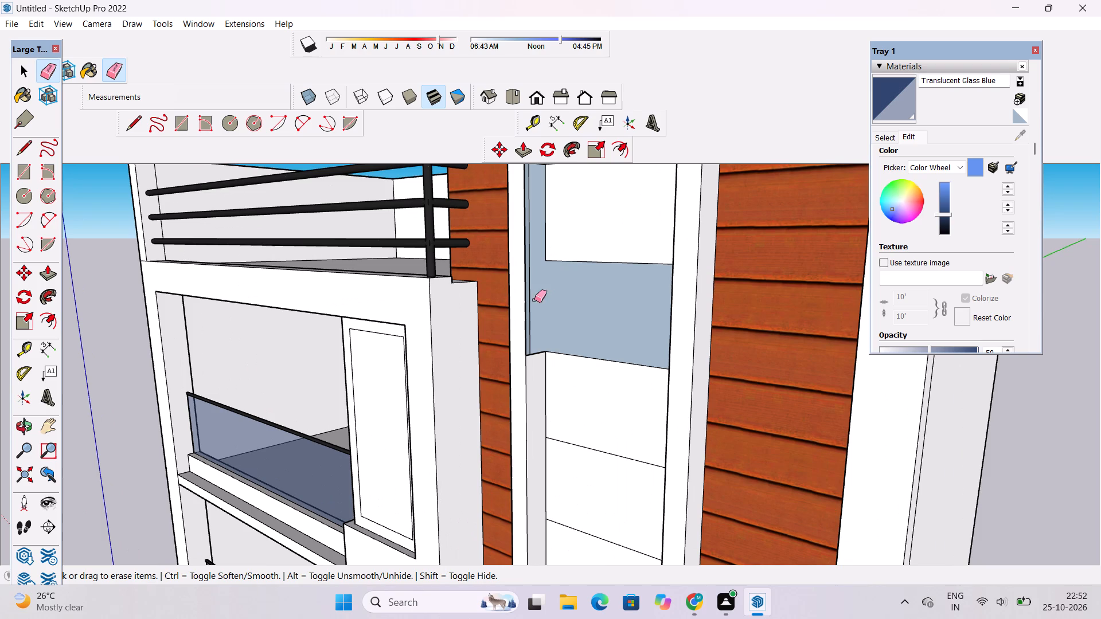
key("ctrl+z")
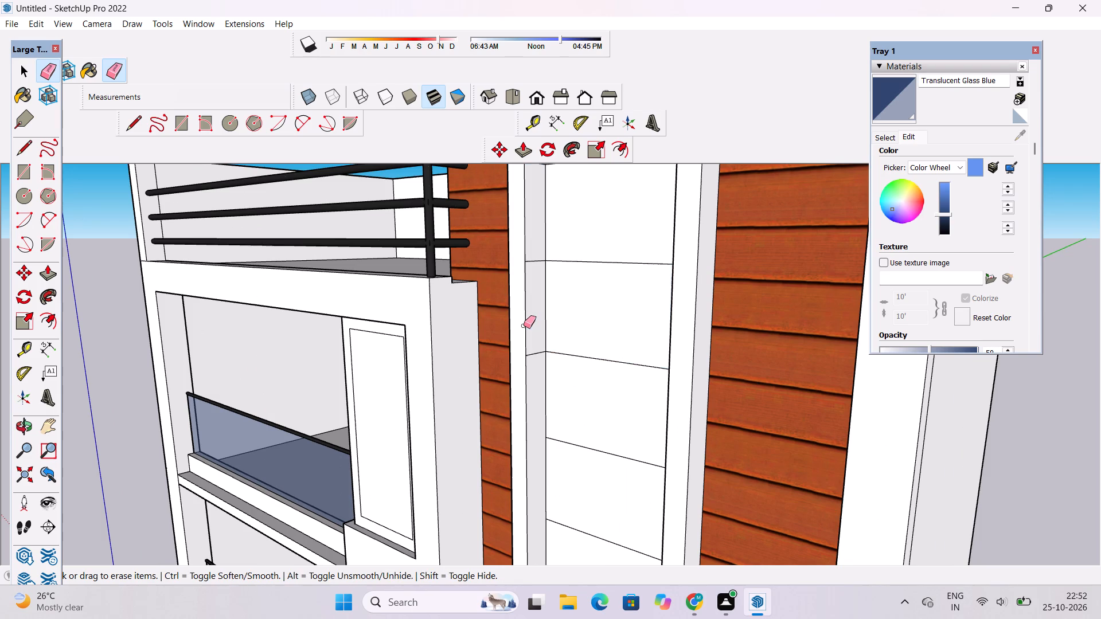
left_click_drag(533, 254, 532, 263)
left_click(531, 350)
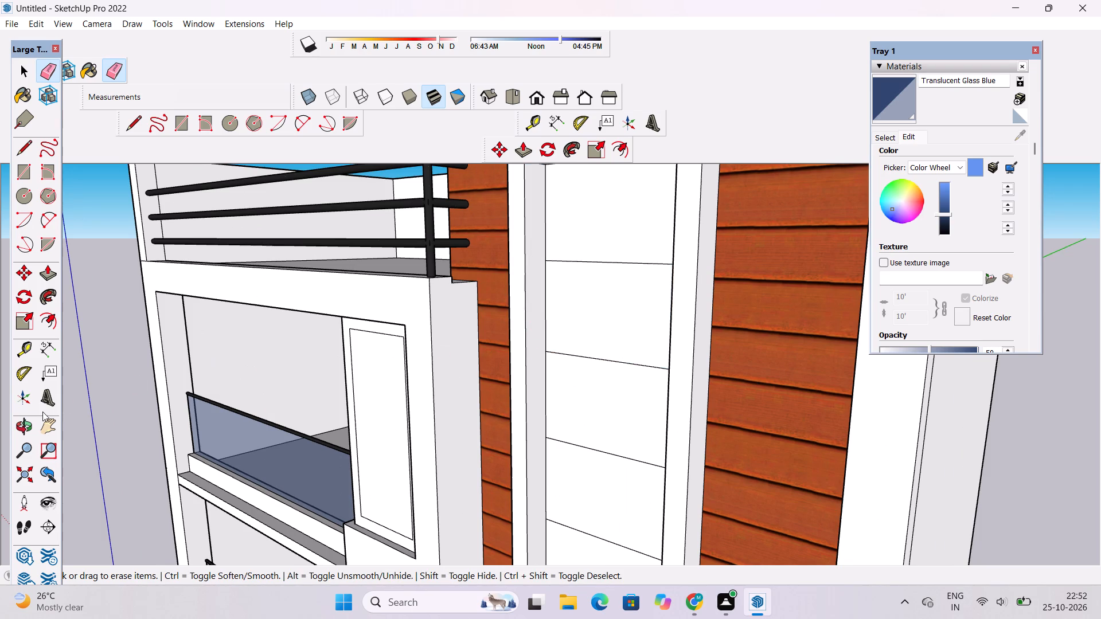
Erase the horizontal division lines crossing the tall window frame's opposite inner side face, farthest from the balconies.
left_click(20, 421)
scroll(593, 274, "down", 7)
left_click_drag(473, 348, 802, 397)
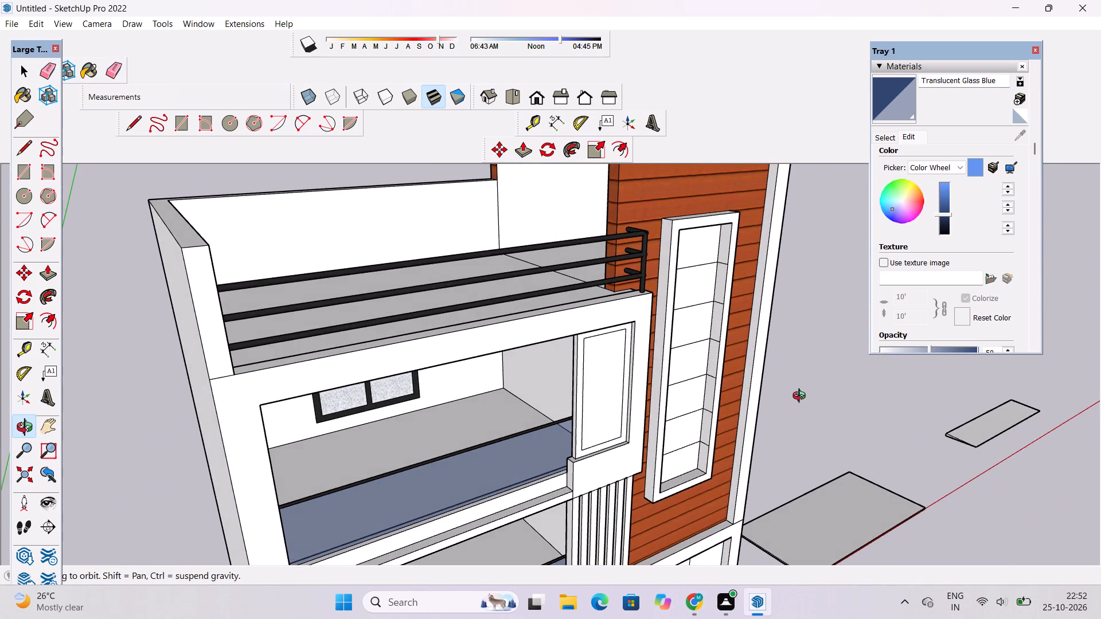
scroll(825, 372, "up", 5)
scroll(800, 369, "down", 4)
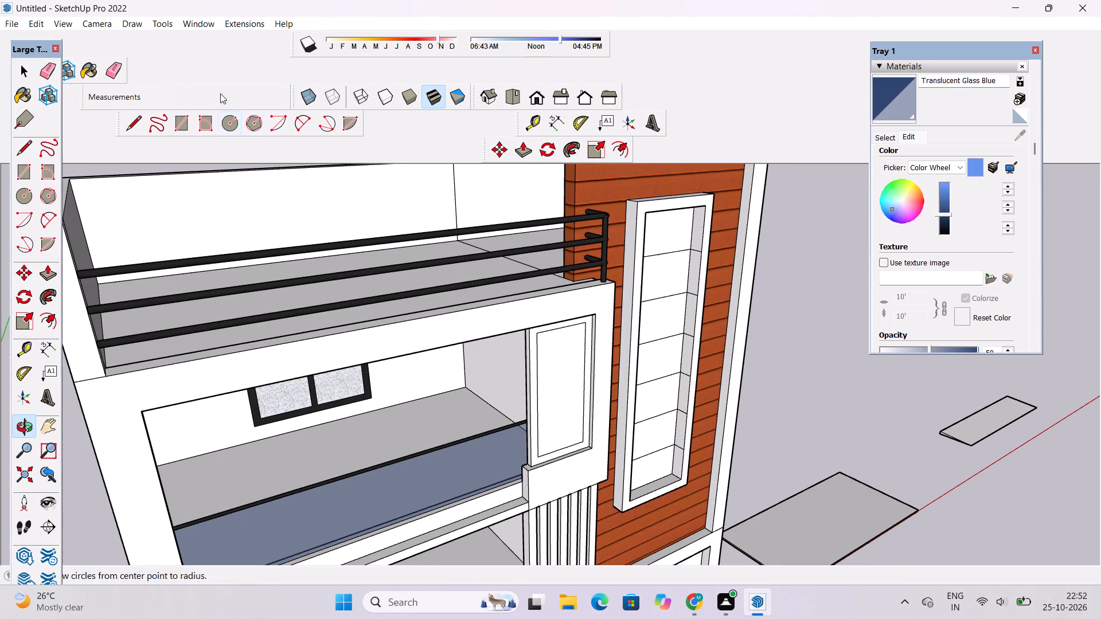
left_click(125, 71)
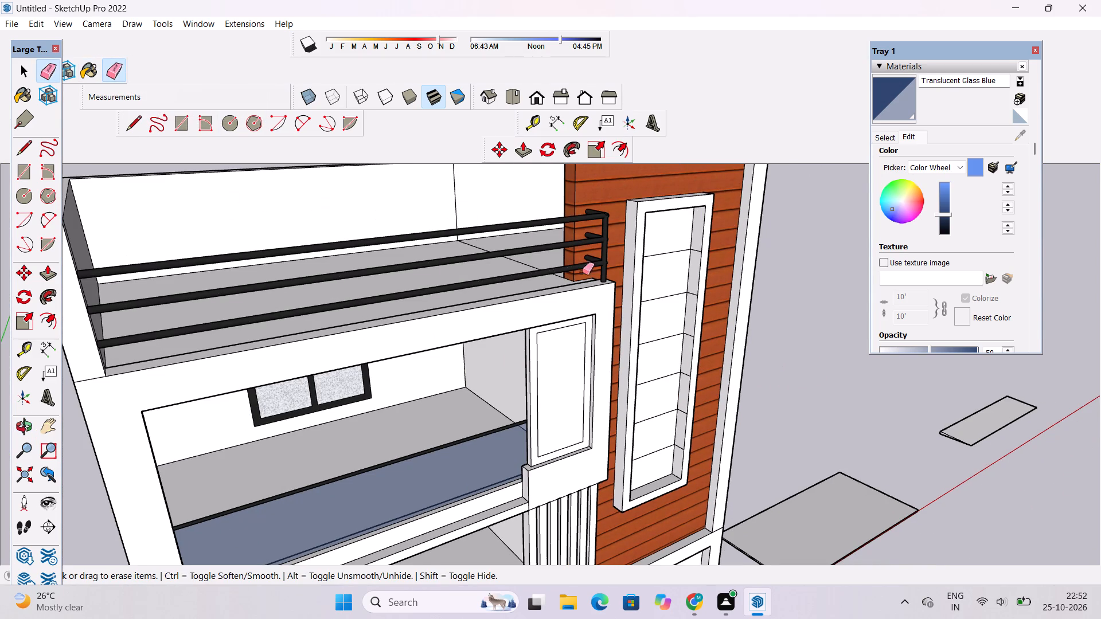
scroll(669, 252, "up", 8)
left_click_drag(721, 236, 723, 250)
scroll(713, 191, "down", 5)
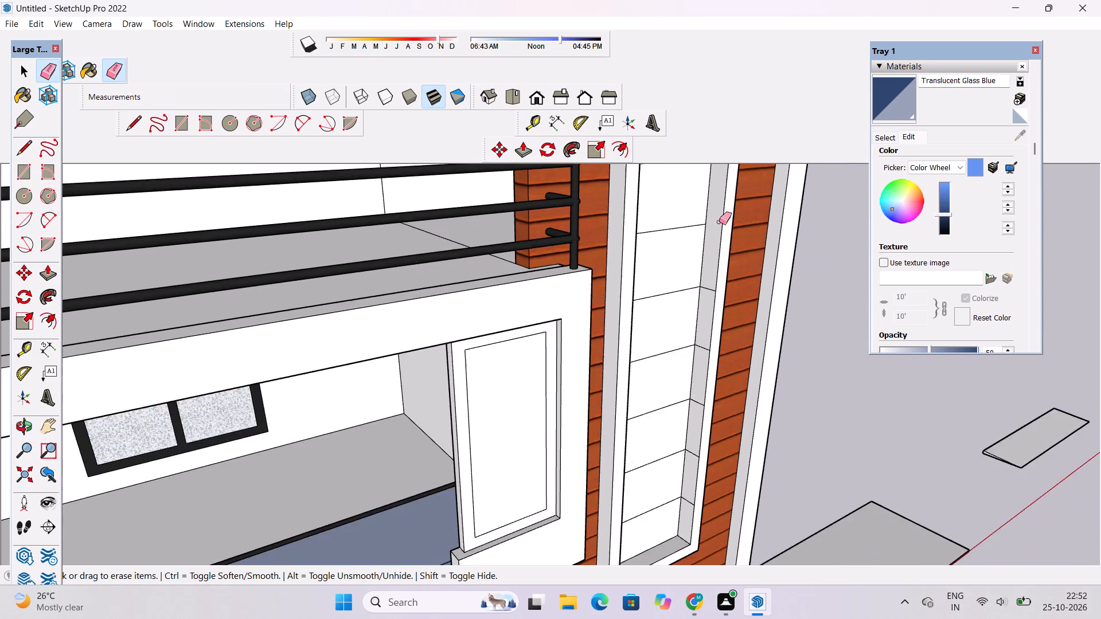
scroll(732, 269, "up", 8)
left_click_drag(684, 293, 684, 316)
scroll(646, 199, "down", 6)
scroll(633, 318, "up", 5)
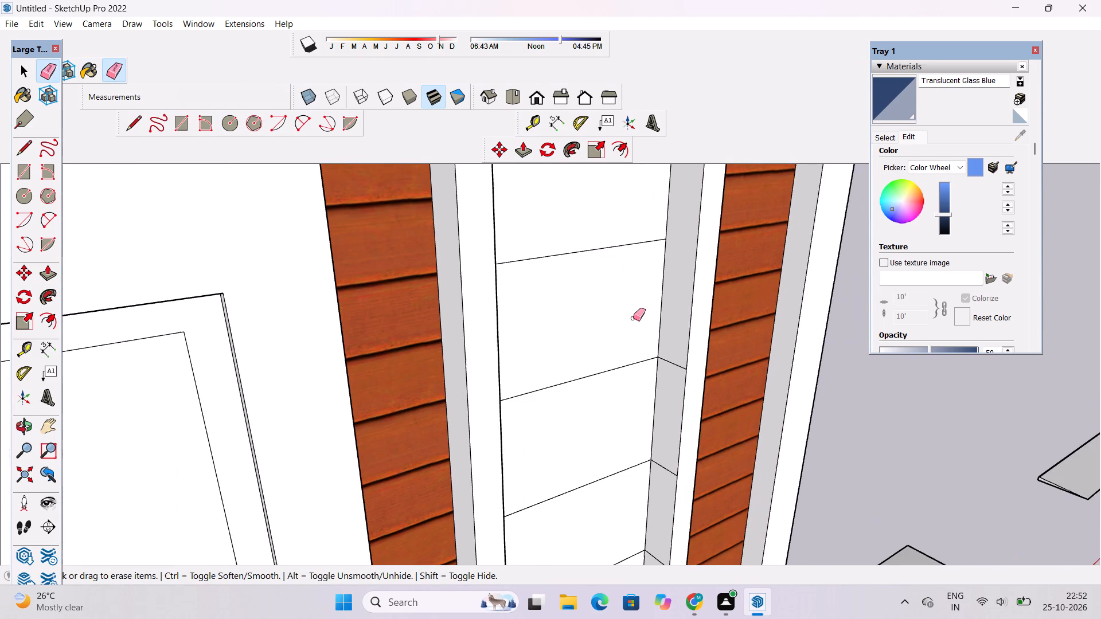
left_click_drag(676, 346, 678, 374)
scroll(614, 146, "down", 10)
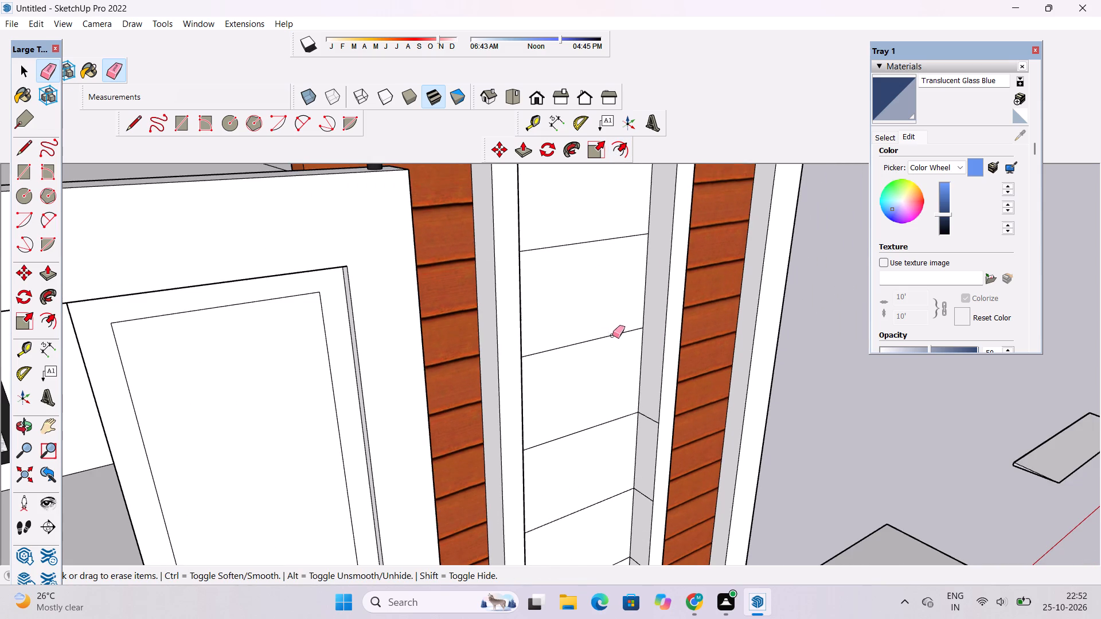
scroll(612, 325, "down", 5)
scroll(622, 464, "up", 9)
left_click_drag(631, 462, 631, 472)
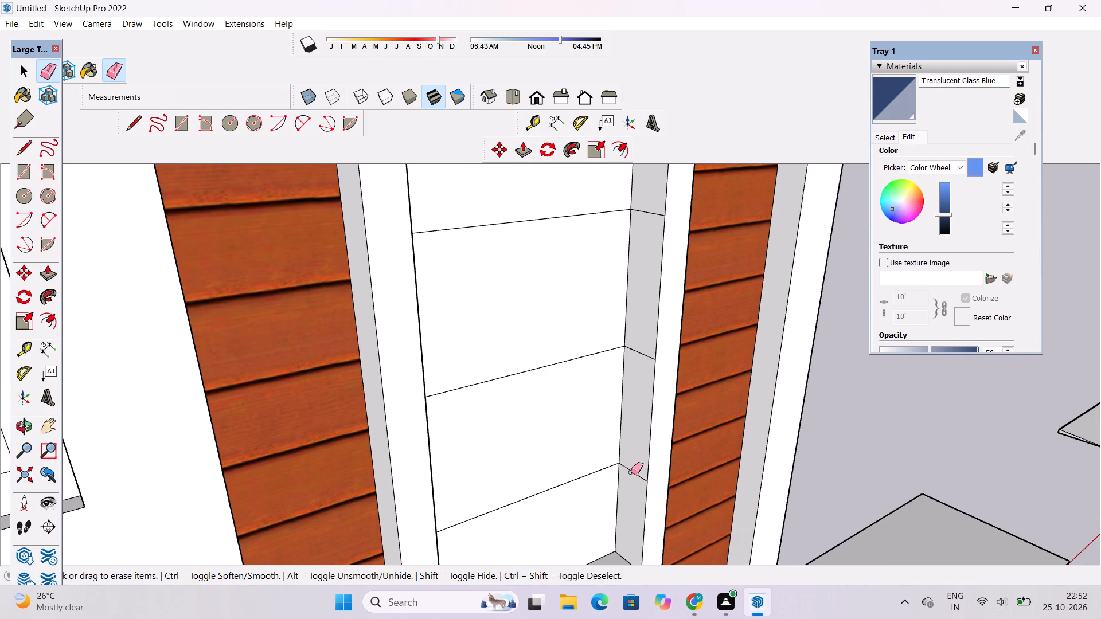
left_click_drag(631, 472, 630, 479)
left_click_drag(651, 350, 648, 363)
scroll(630, 403, "down", 6)
scroll(625, 293, "up", 2)
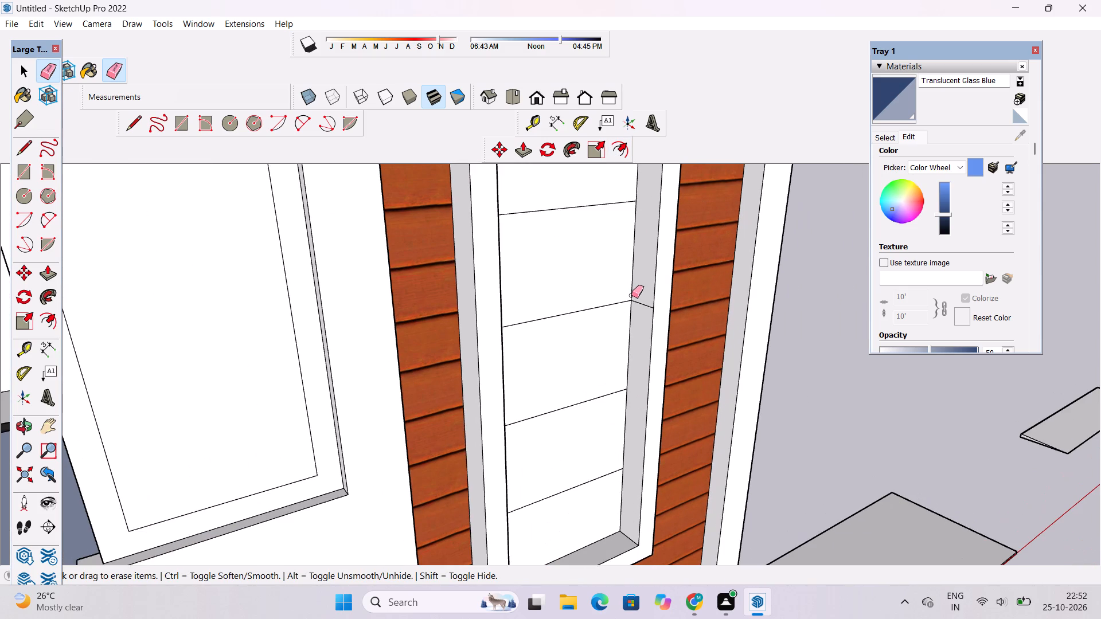
left_click_drag(647, 293, 649, 313)
Paint all the panes of the tall window in the rust-clad wall with Translucent Glass Blue.
left_click(24, 421)
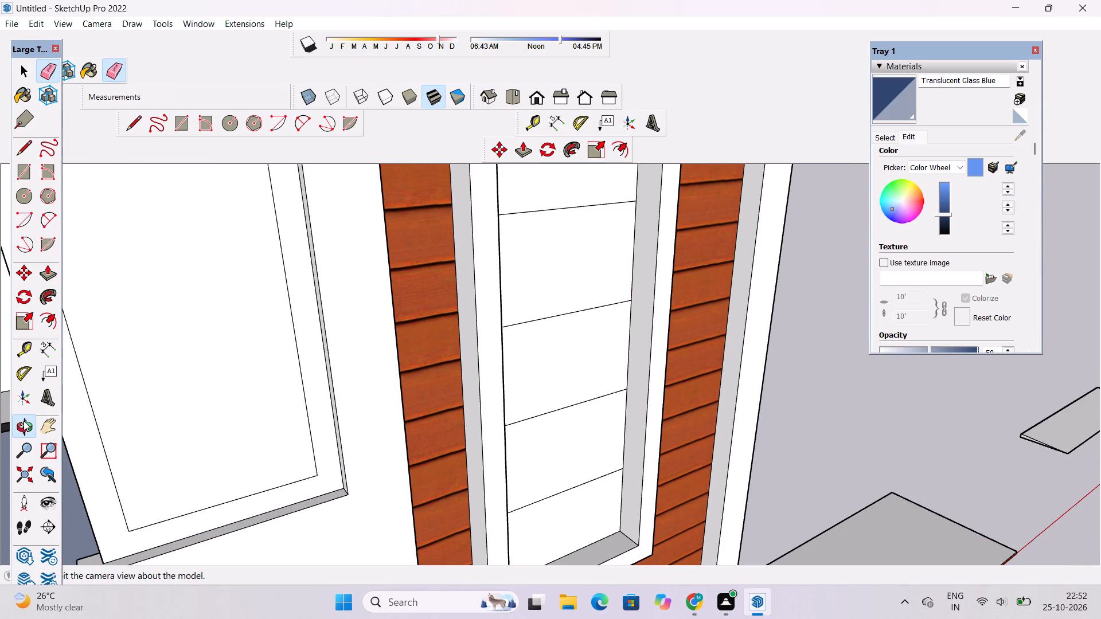
scroll(645, 383, "down", 7)
scroll(646, 390, "up", 1)
scroll(646, 401, "down", 6)
left_click_drag(712, 444, 538, 433)
left_click_drag(541, 456, 529, 396)
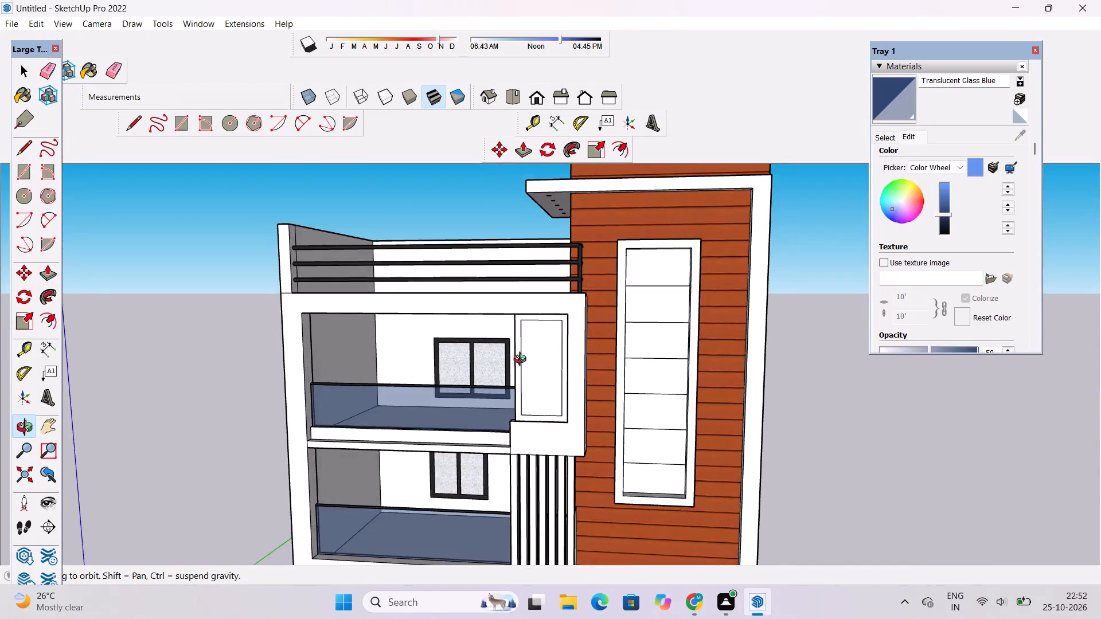
scroll(522, 361, "down", 6)
left_click_drag(634, 457, 595, 437)
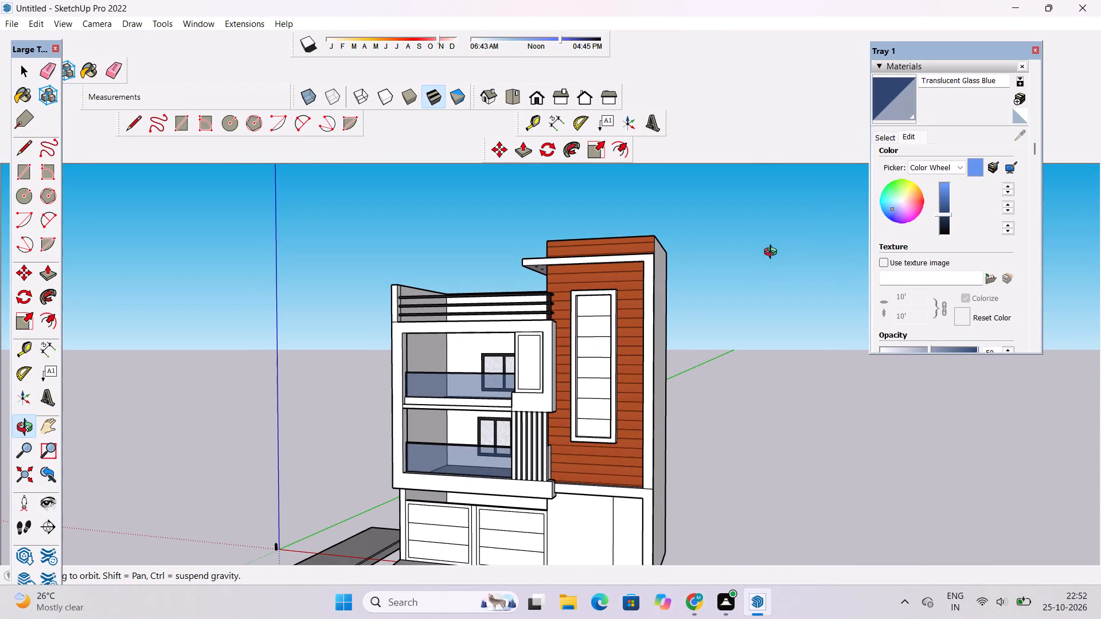
left_click(892, 96)
scroll(538, 340, "up", 4)
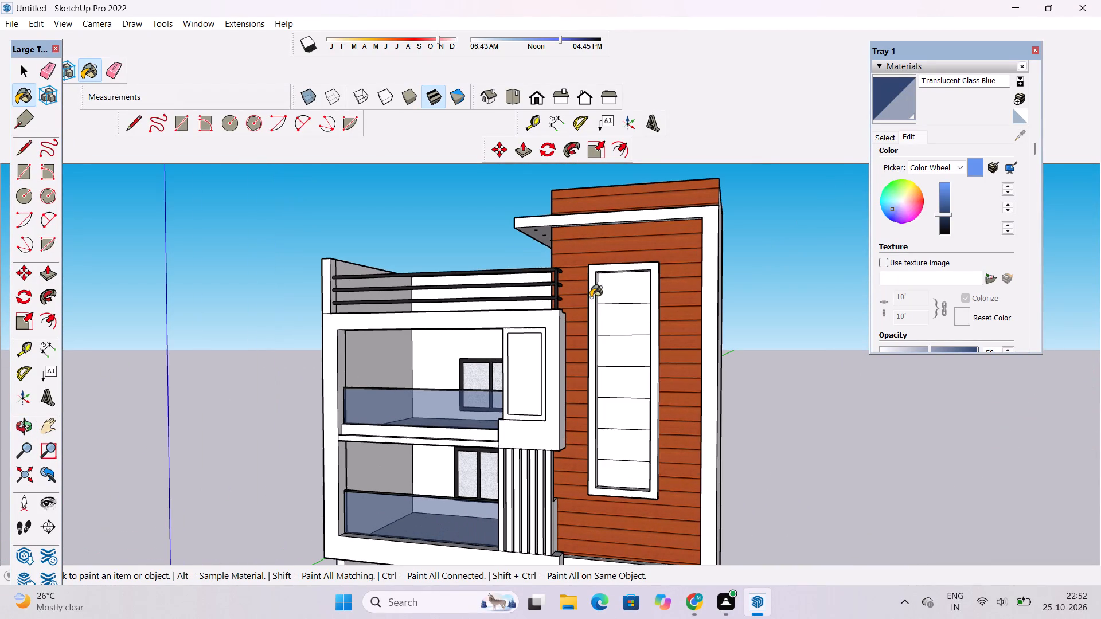
left_click(607, 287)
left_click(611, 324)
left_click(618, 346)
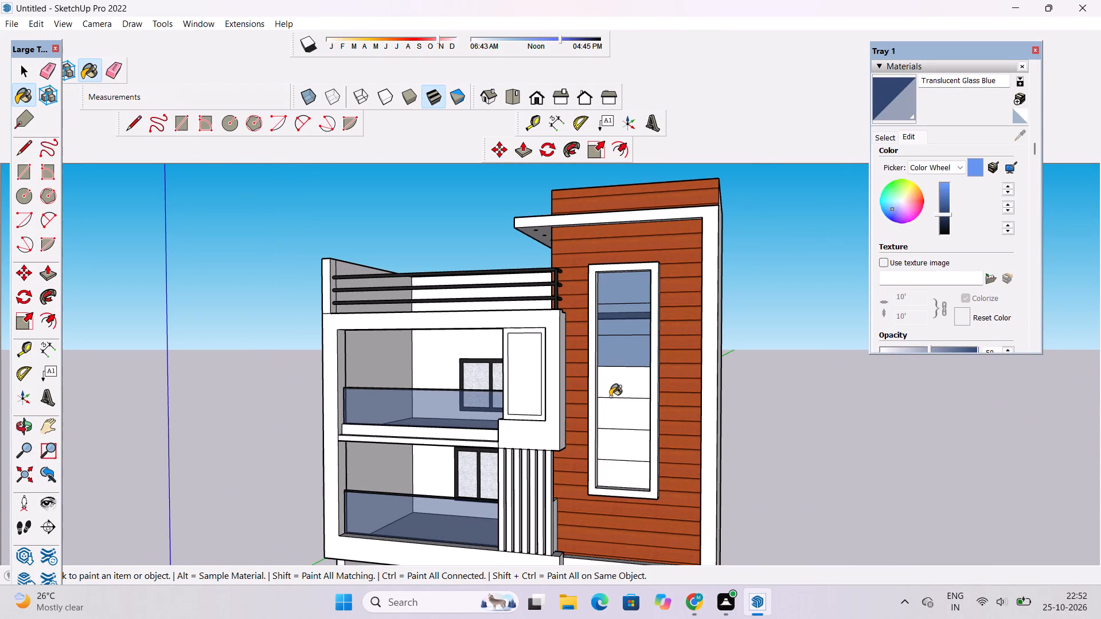
left_click(609, 389)
left_click(611, 423)
double_click(611, 448)
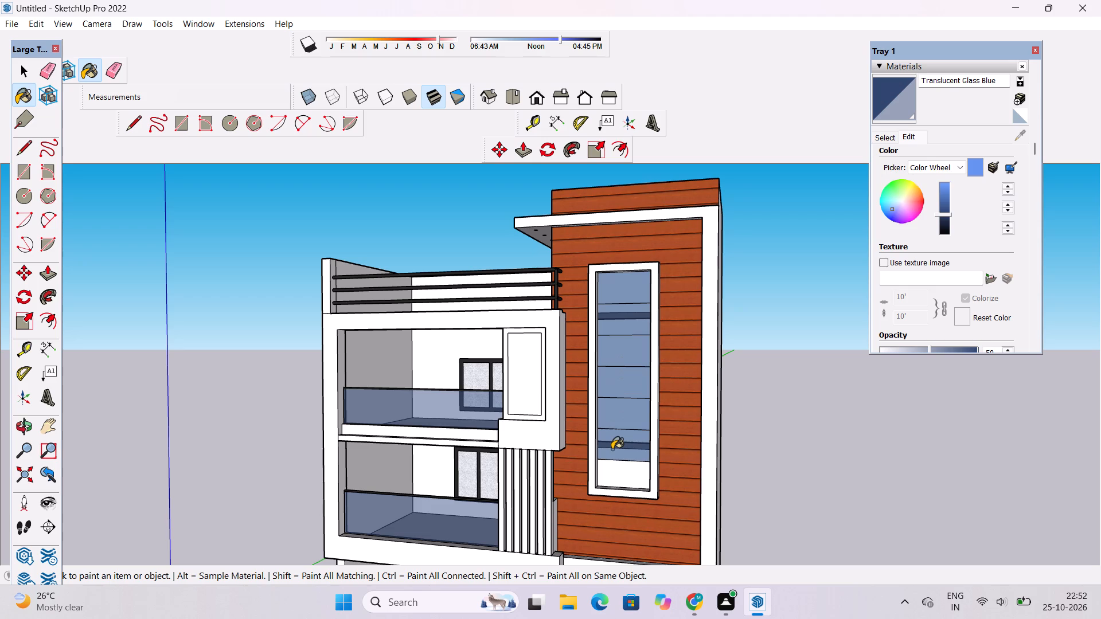
left_click(612, 449)
left_click(608, 477)
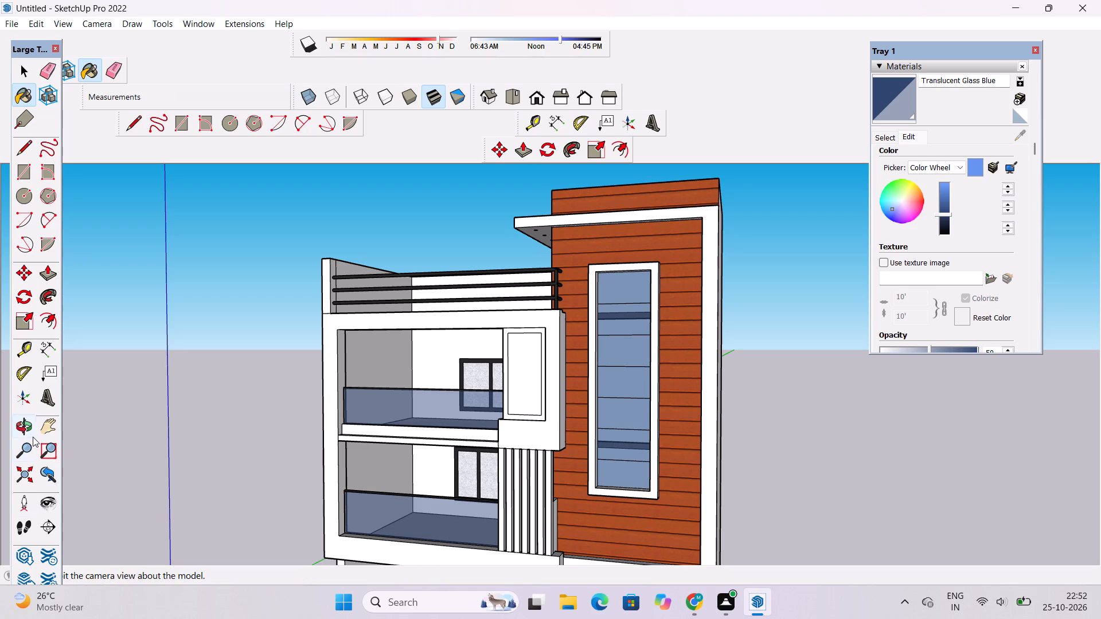
Examine the front facade and the tall blue glass window from several angles.
left_click(24, 422)
scroll(645, 346, "down", 6)
left_click_drag(582, 379, 676, 365)
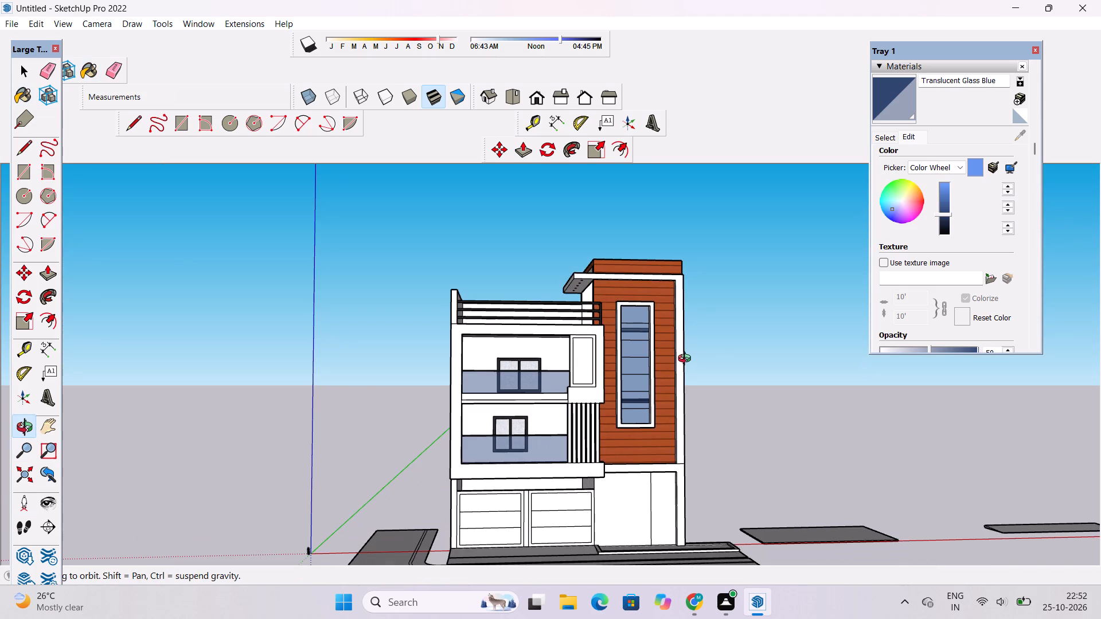
left_click_drag(653, 329, 623, 331, "shift")
left_click_drag(622, 359, 630, 390)
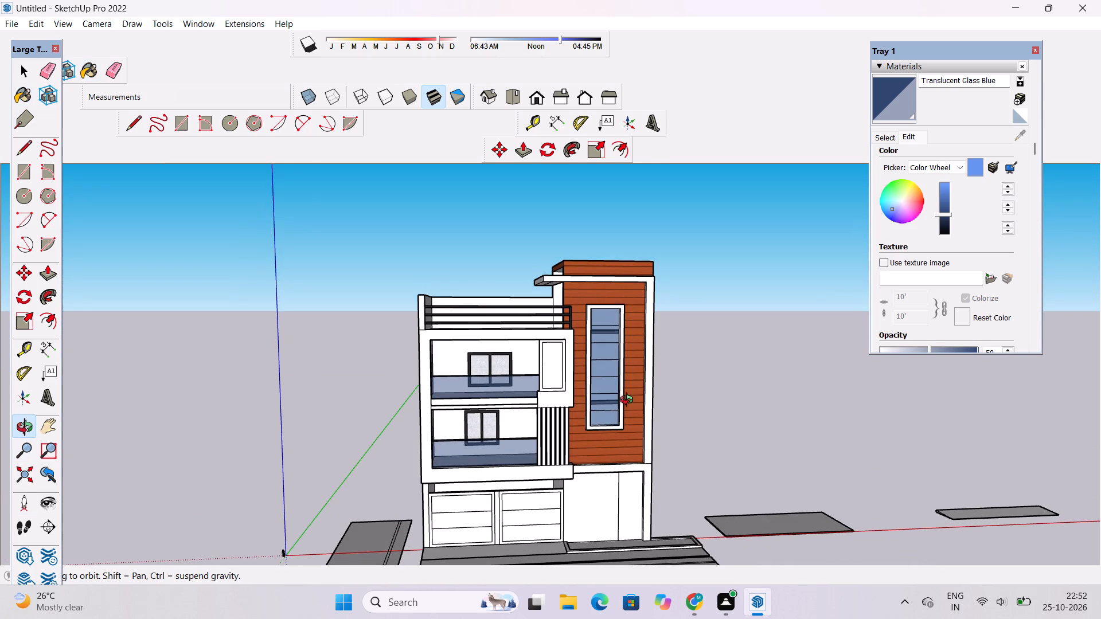
Paint the top and bottom panels of both garage doors with Cladding Siding Tan.
left_click_drag(578, 429, 574, 408, "shift")
scroll(555, 355, "up", 1)
left_click(555, 355, "shift")
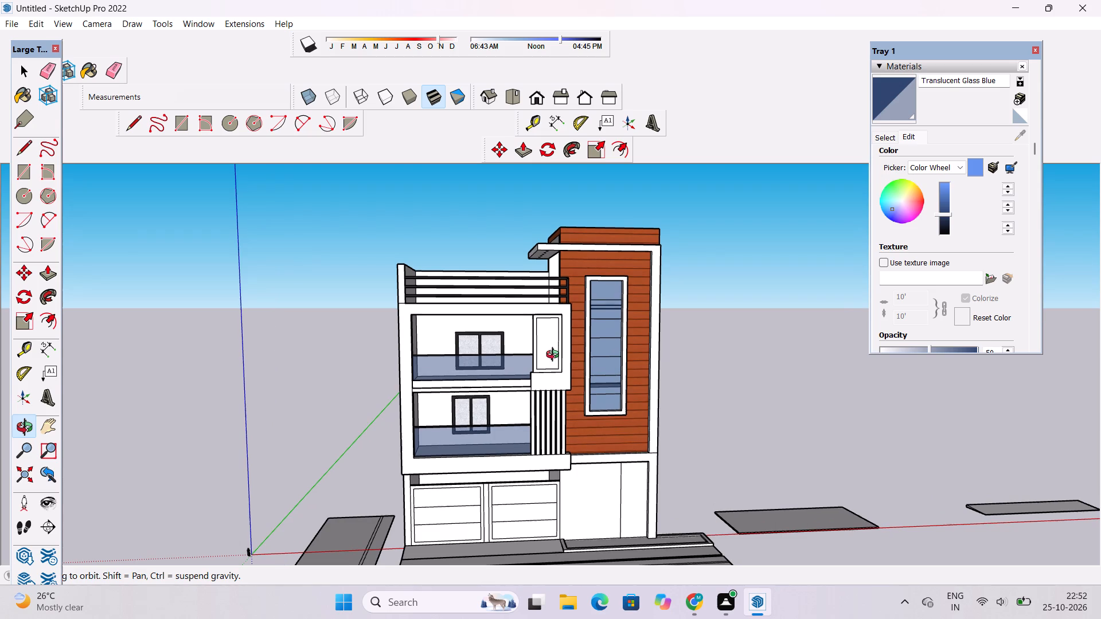
left_click_drag(532, 356, 520, 358)
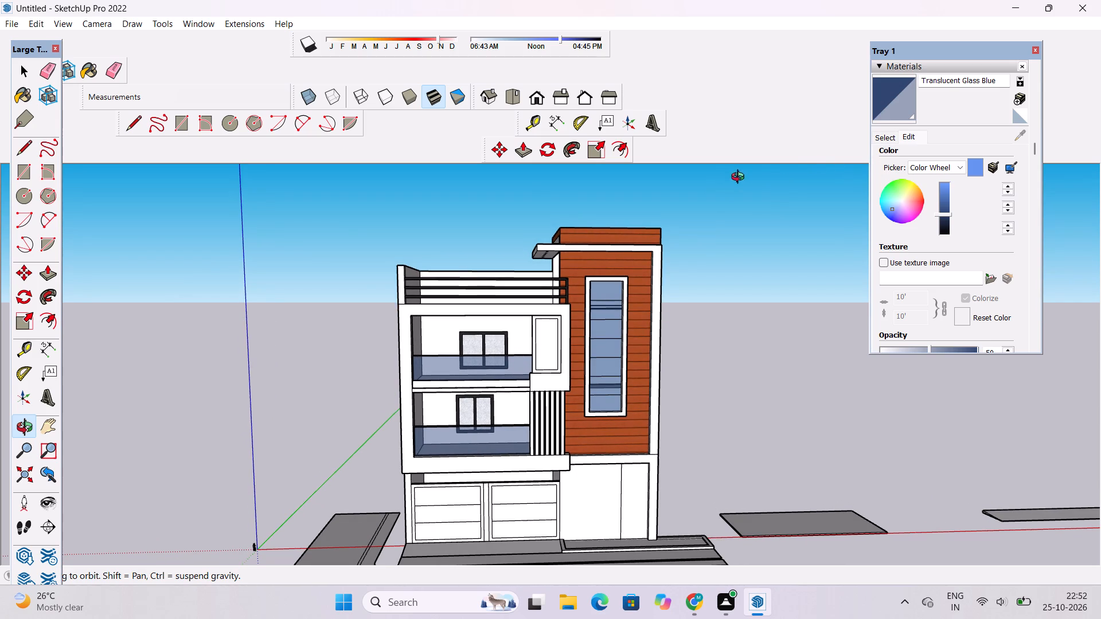
left_click(881, 139)
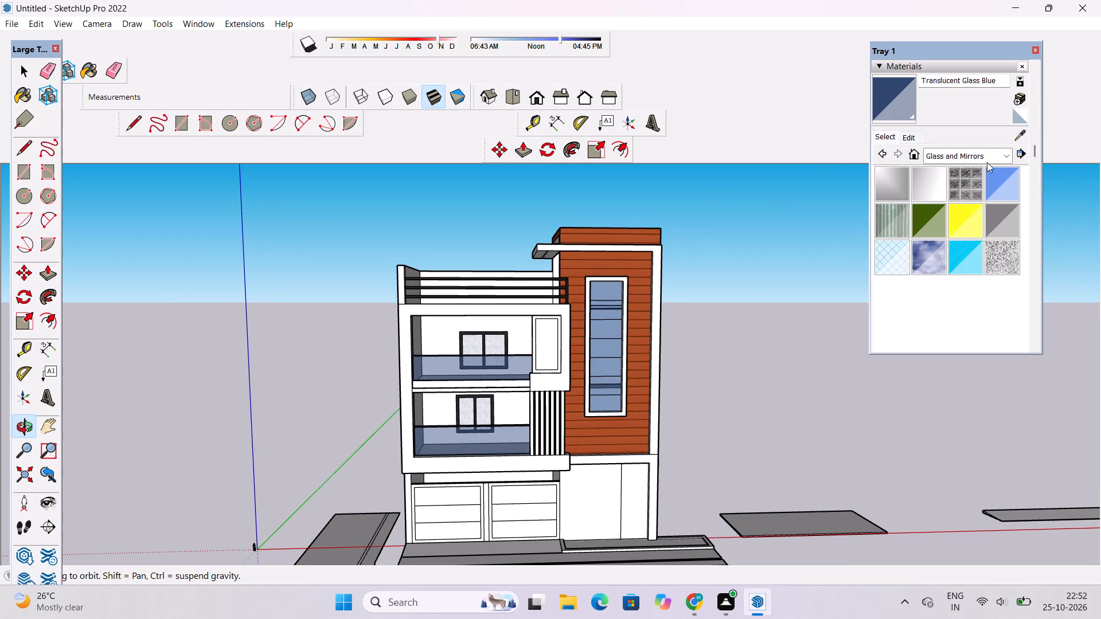
left_click(987, 155)
left_click(971, 183)
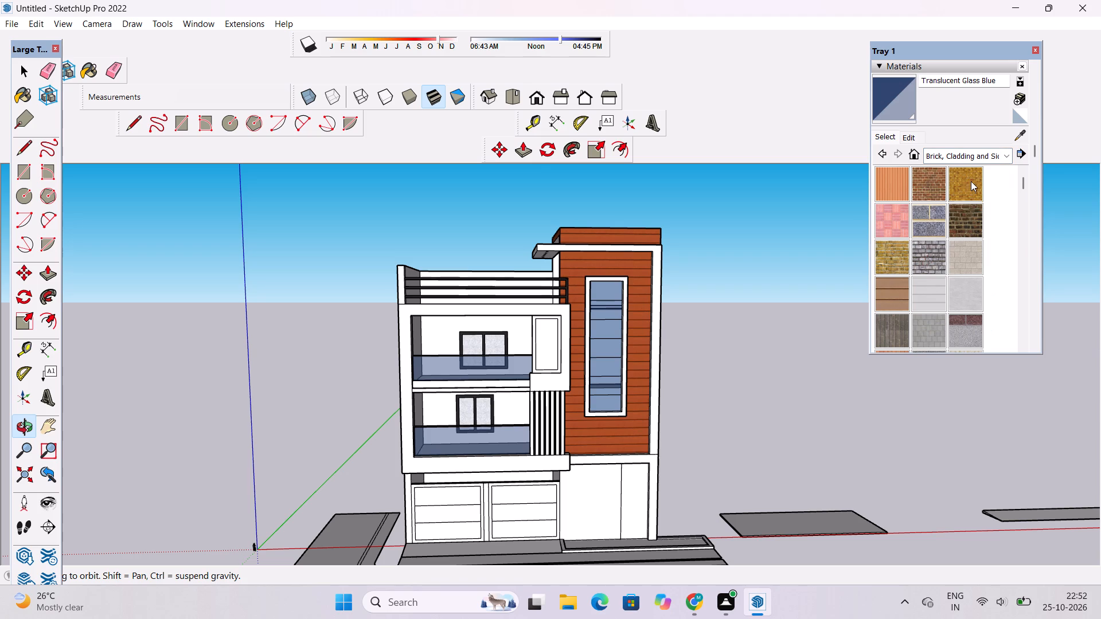
scroll(932, 255, "down", 1)
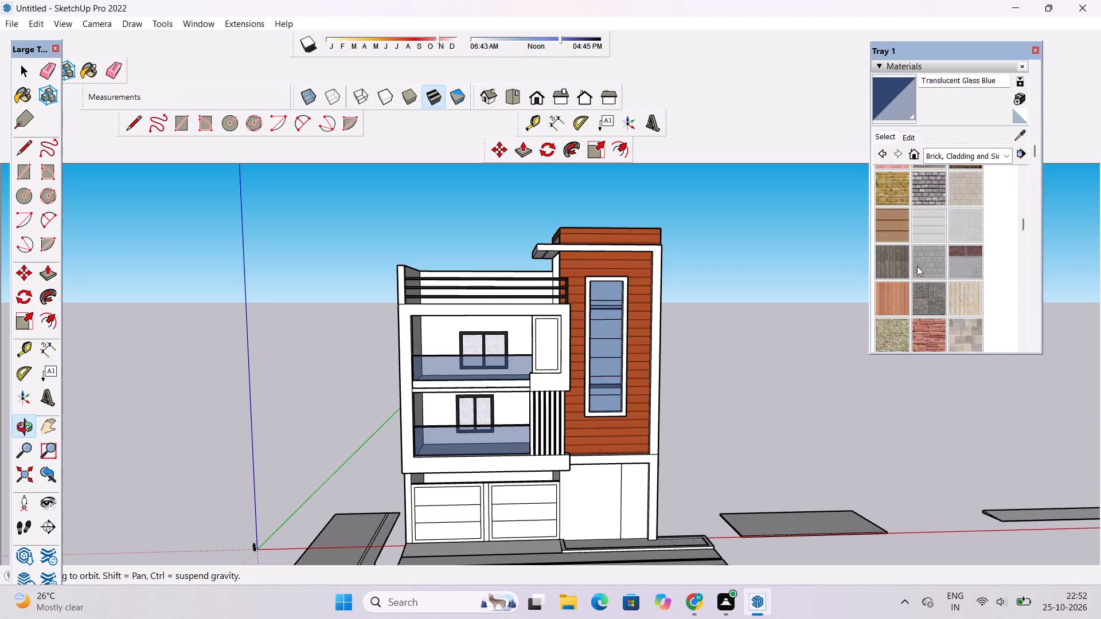
left_click(901, 223)
scroll(455, 549, "up", 6)
scroll(465, 500, "up", 5)
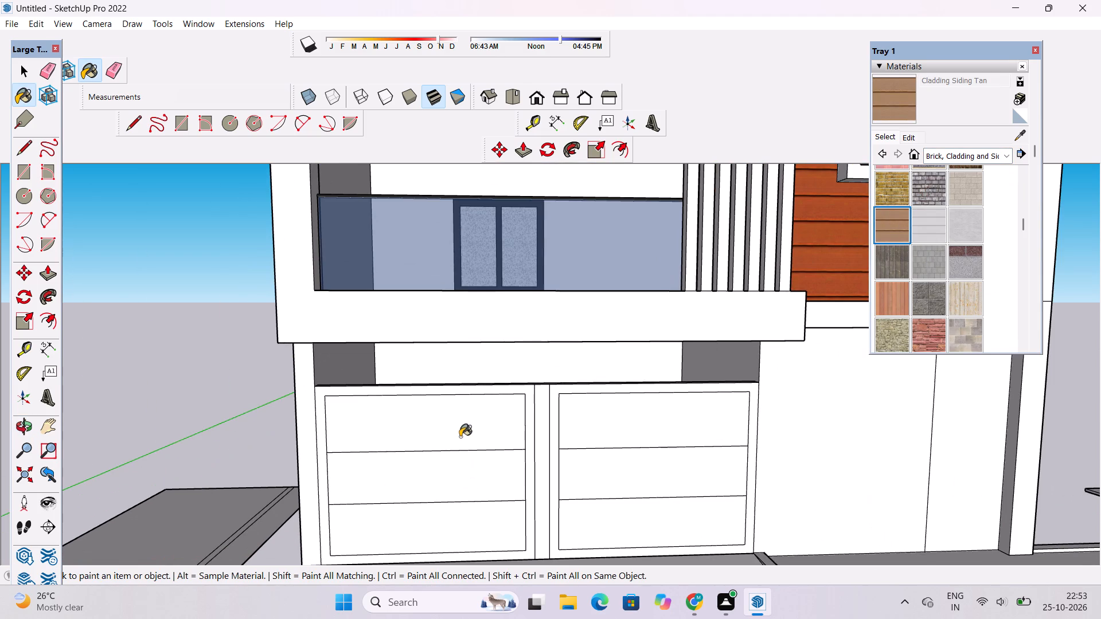
left_click(460, 437)
left_click(456, 516)
left_click(650, 430)
left_click(645, 521)
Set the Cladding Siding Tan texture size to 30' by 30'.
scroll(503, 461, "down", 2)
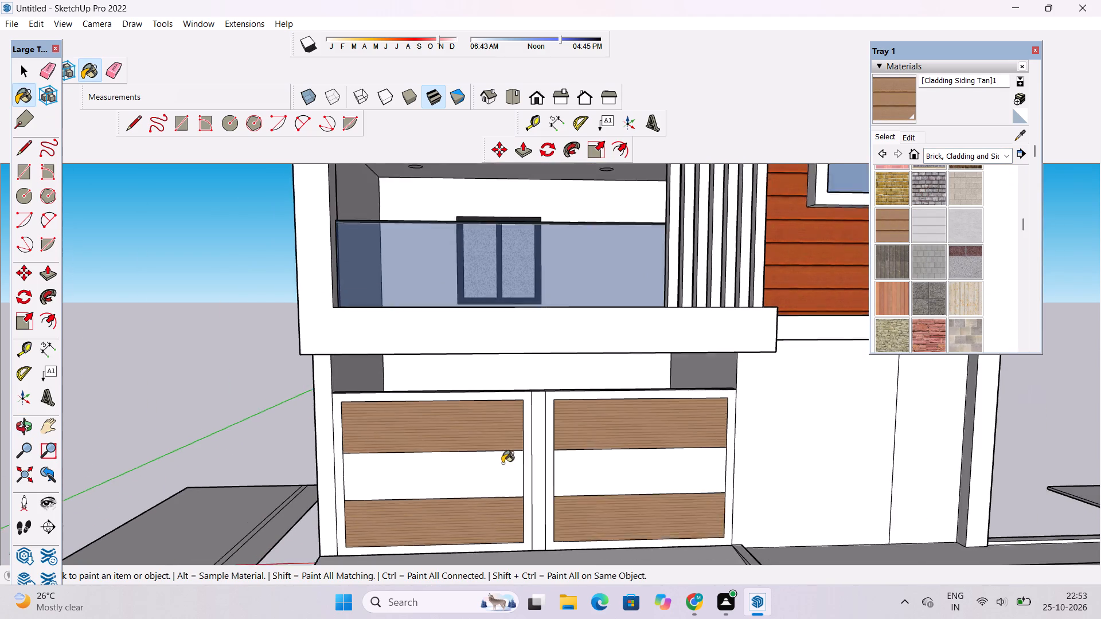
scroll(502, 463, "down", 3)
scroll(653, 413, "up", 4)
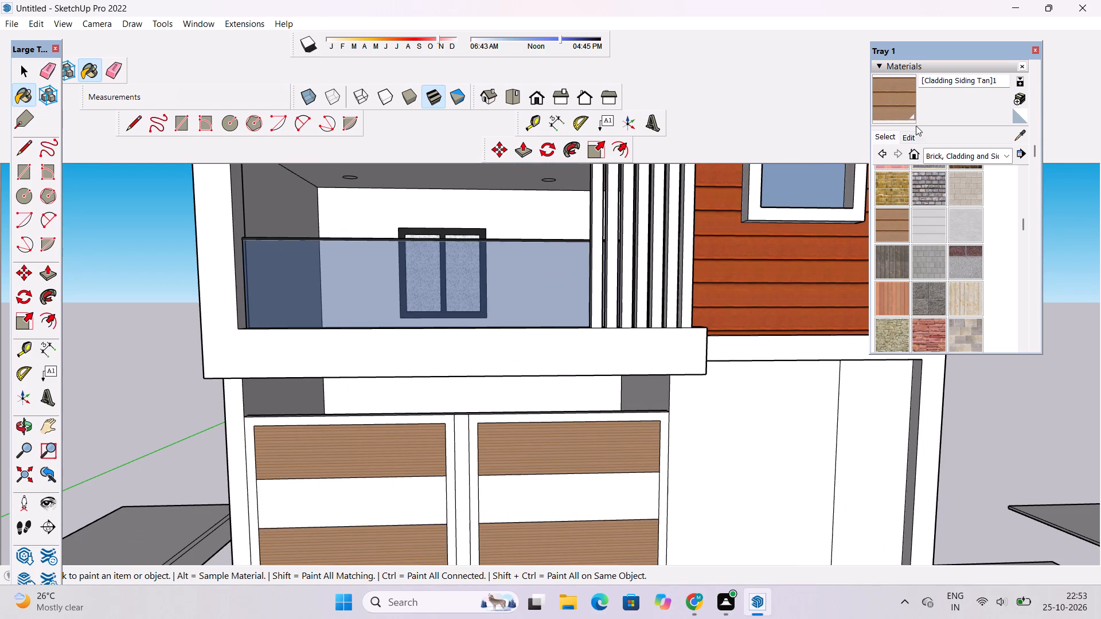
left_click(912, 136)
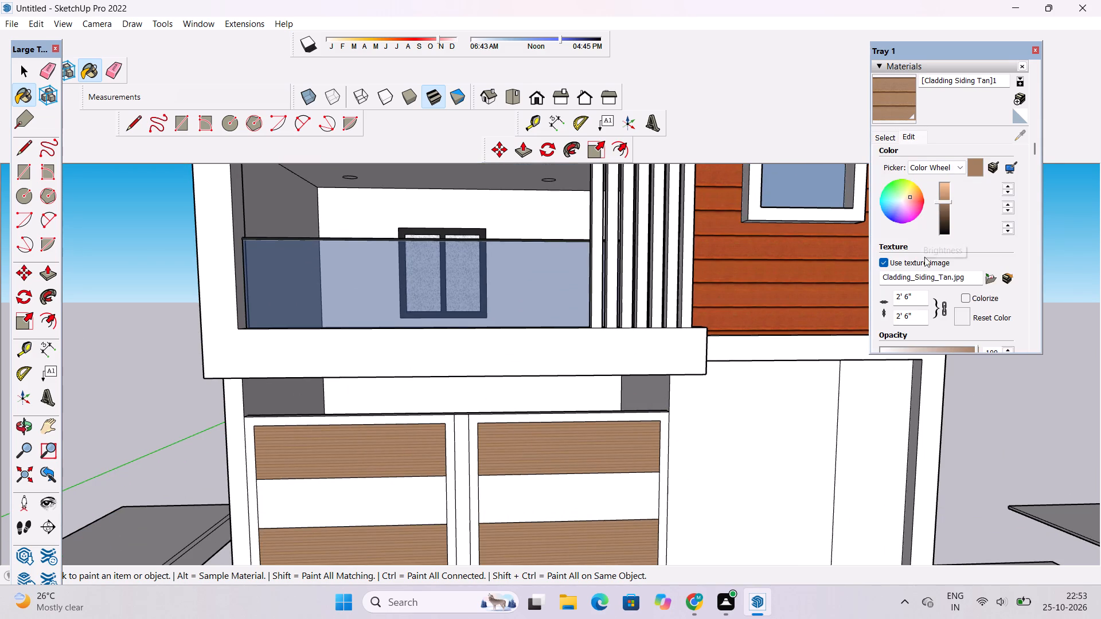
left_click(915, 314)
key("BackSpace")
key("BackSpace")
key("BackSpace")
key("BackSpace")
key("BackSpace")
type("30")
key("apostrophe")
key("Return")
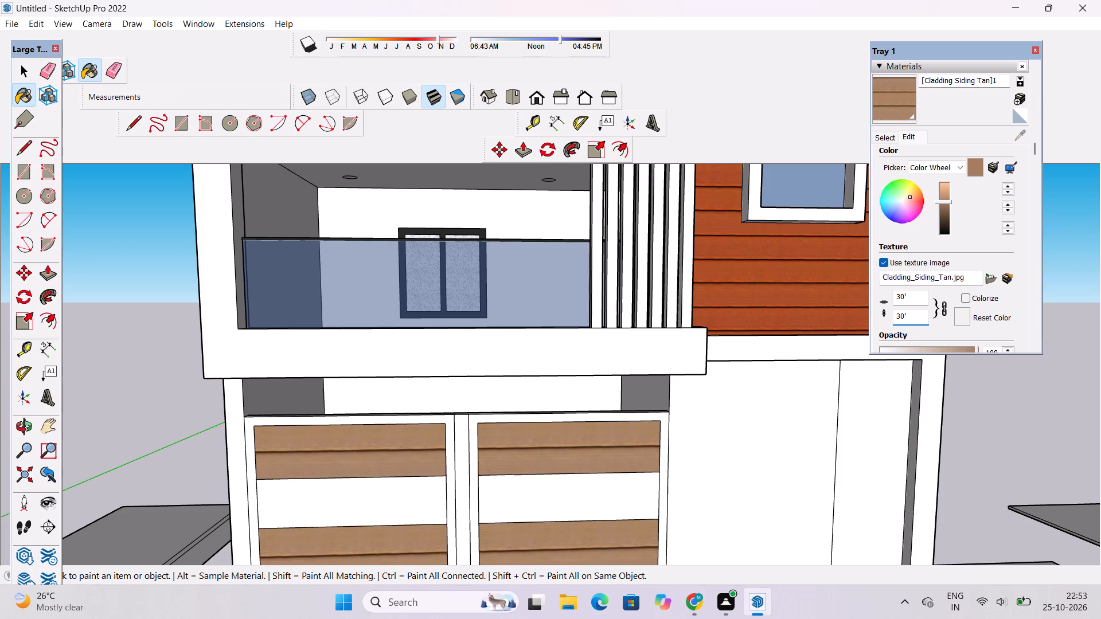
Set the Cladding Siding Tan texture size to 15' by 15'.
scroll(677, 473, "down", 5)
scroll(880, 304, "up", 2)
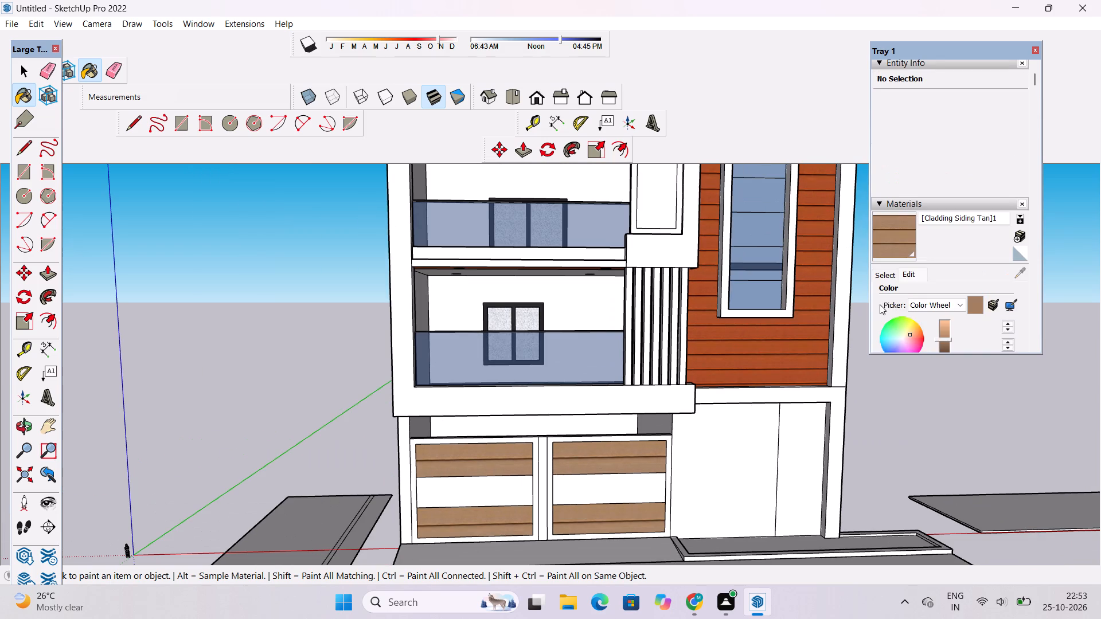
scroll(922, 248, "down", 2)
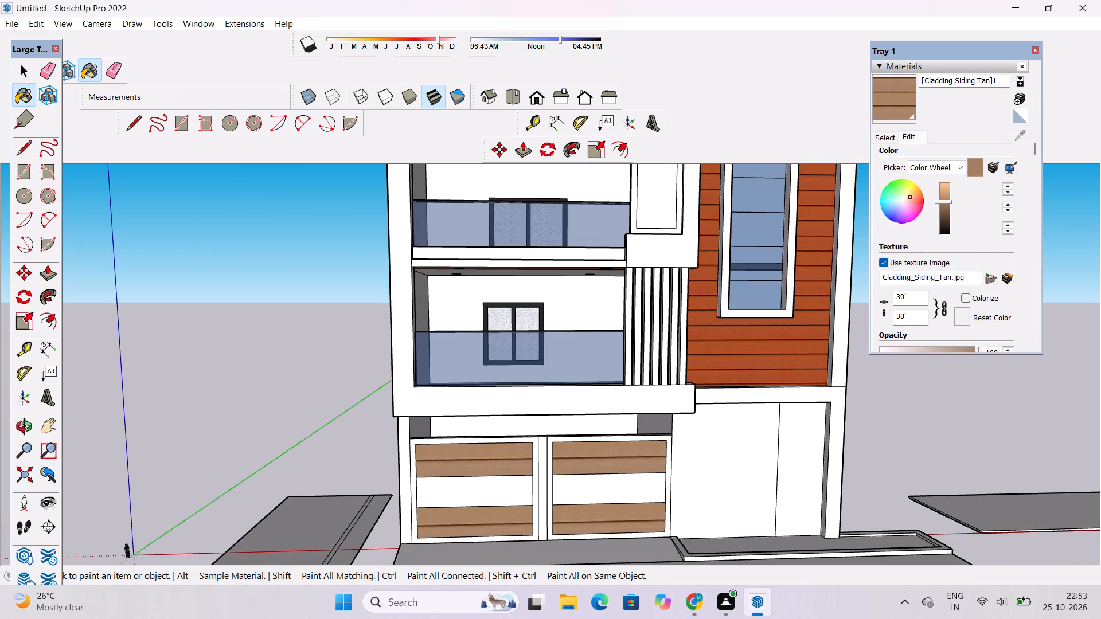
key("BackSpace")
key("BackSpace")
key("BackSpace")
key("BackSpace")
key("BackSpace")
key("BackSpace")
key("BackSpace")
key("BackSpace")
key("BackSpace")
key("BackSpace")
key("BackSpace")
key("BackSpace")
key("BackSpace")
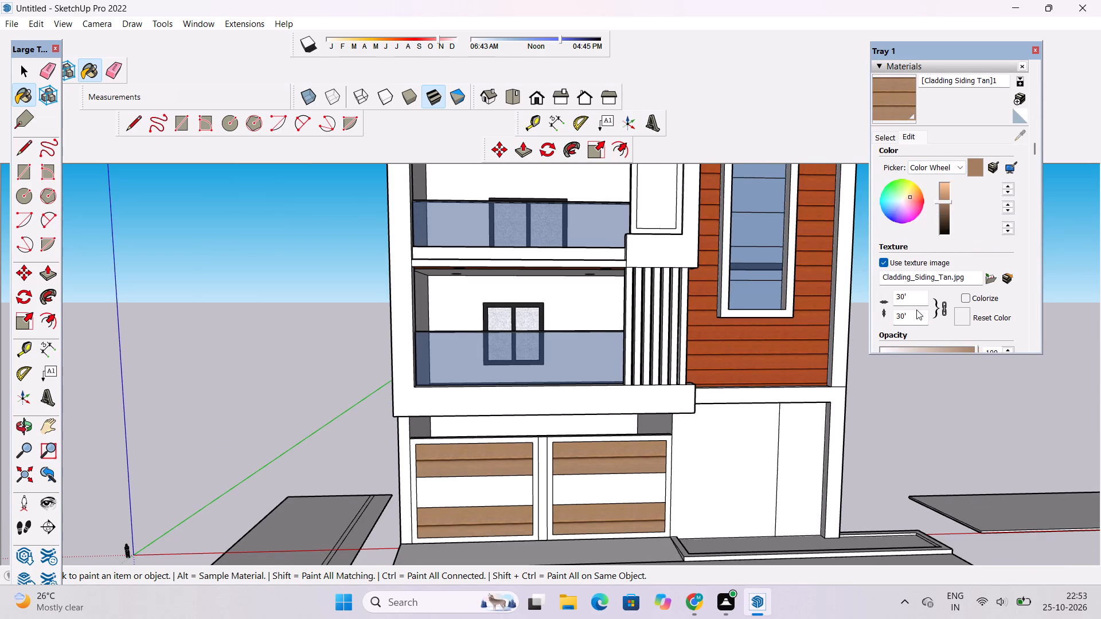
left_click(916, 310)
left_click(915, 316)
key("BackSpace")
key("BackSpace")
key("BackSpace")
key("BackSpace")
key("BackSpace")
key("BackSpace")
key("BackSpace")
key("BackSpace")
key("BackSpace")
key("BackSpace")
key("BackSpace")
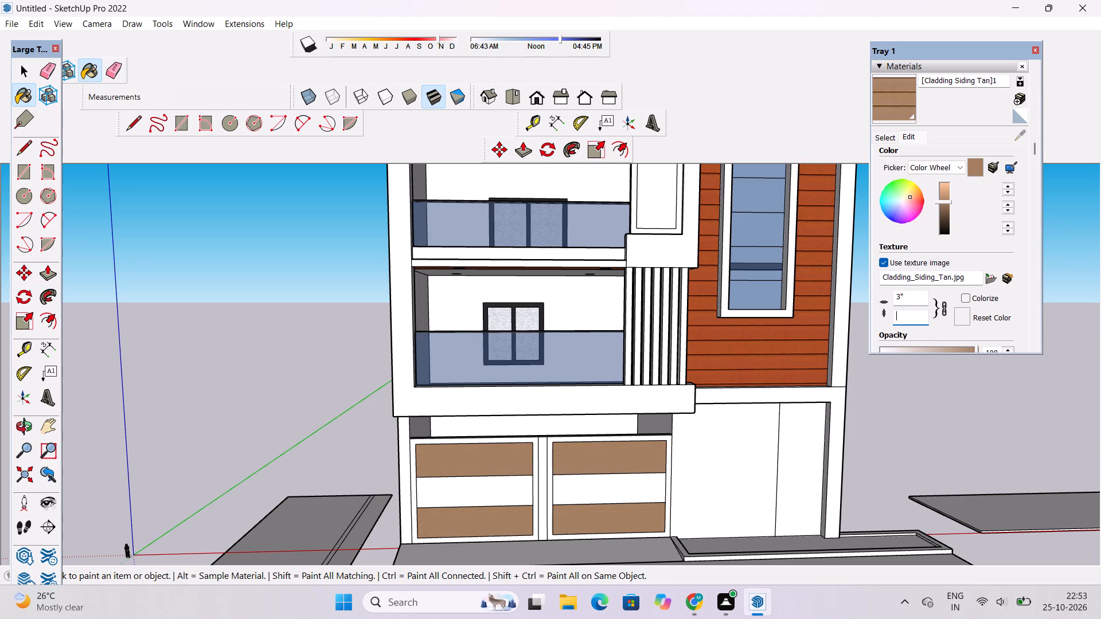
type("15'")
key("Return")
scroll(449, 451, "down", 4)
scroll(458, 473, "up", 4)
key("o")
scroll(541, 446, "up", 3)
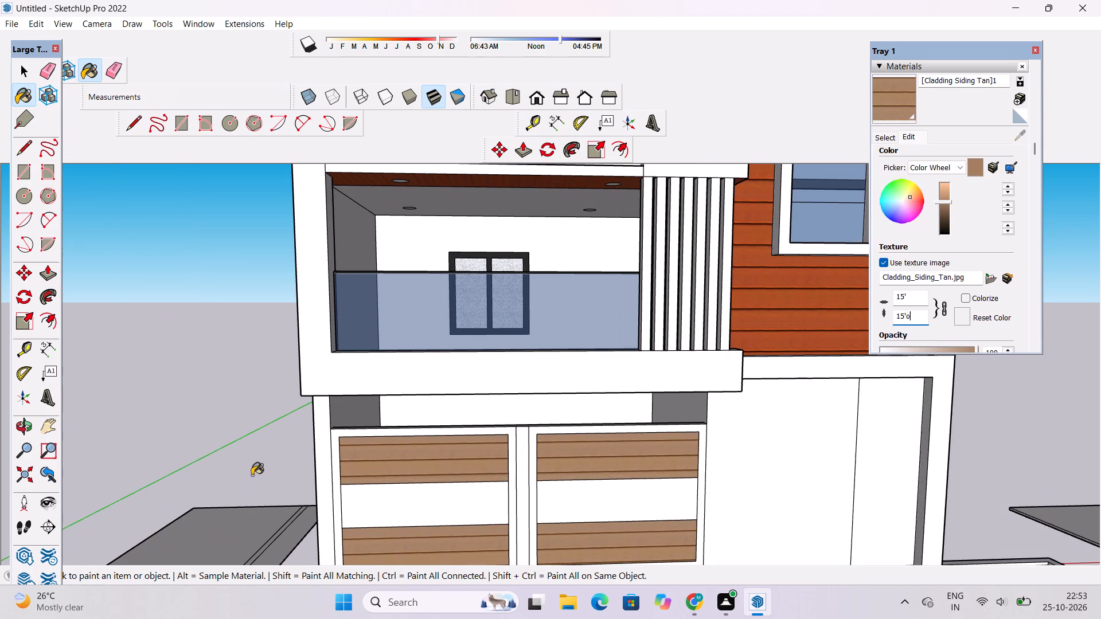
left_click(26, 423)
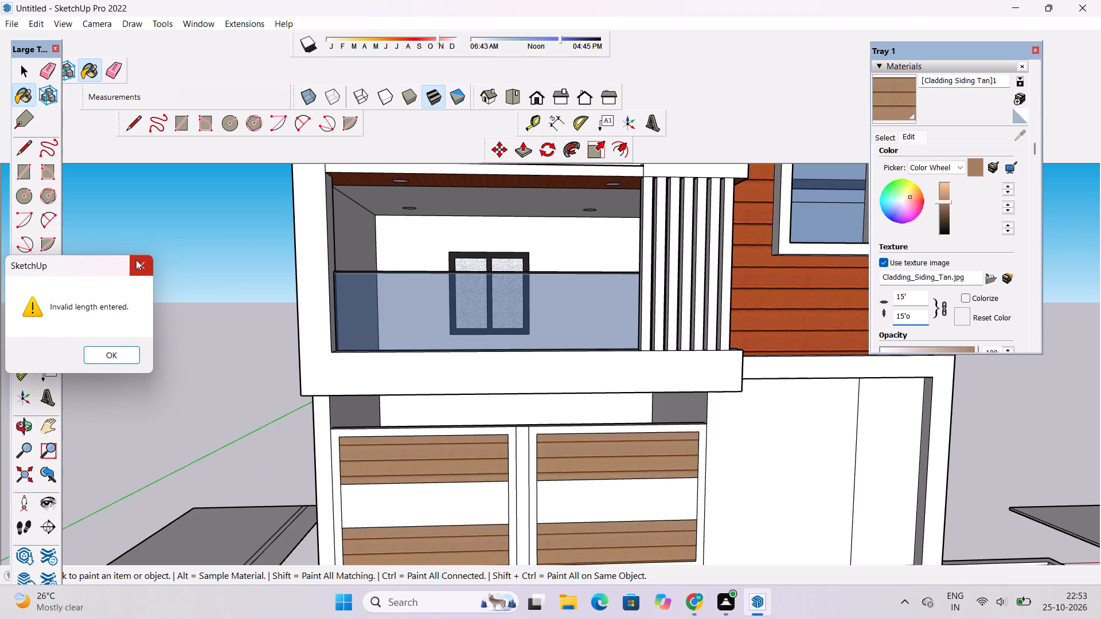
left_click(136, 260)
left_click(19, 426)
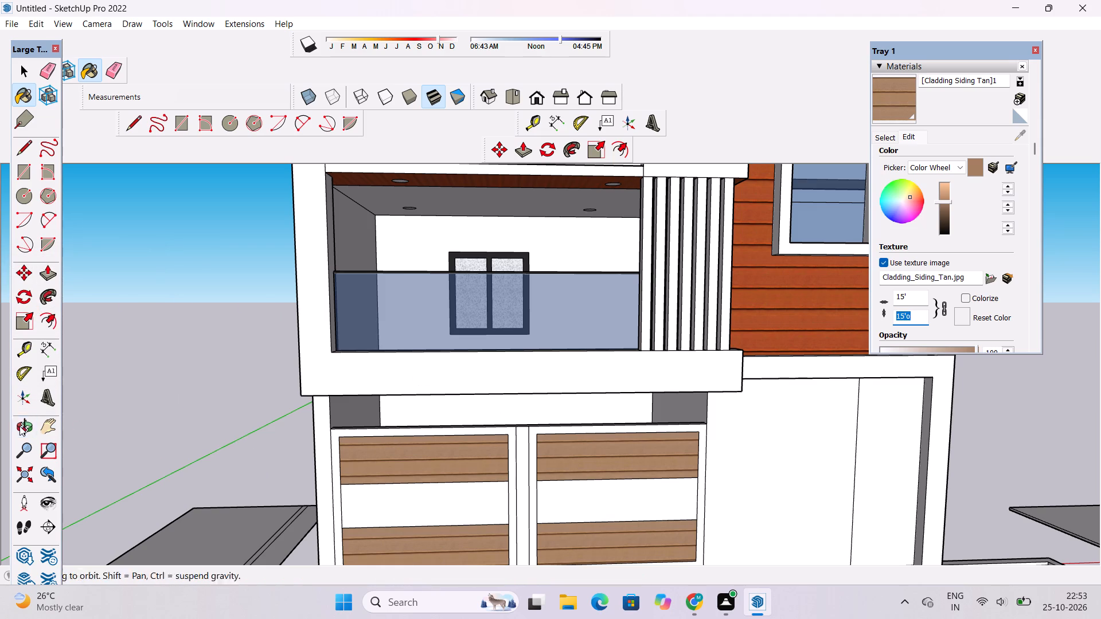
Examine the garage doors and the recess above and behind them from several angles.
scroll(669, 417, "up", 5)
scroll(642, 422, "down", 5)
left_click_drag(587, 438, 635, 377, "shift")
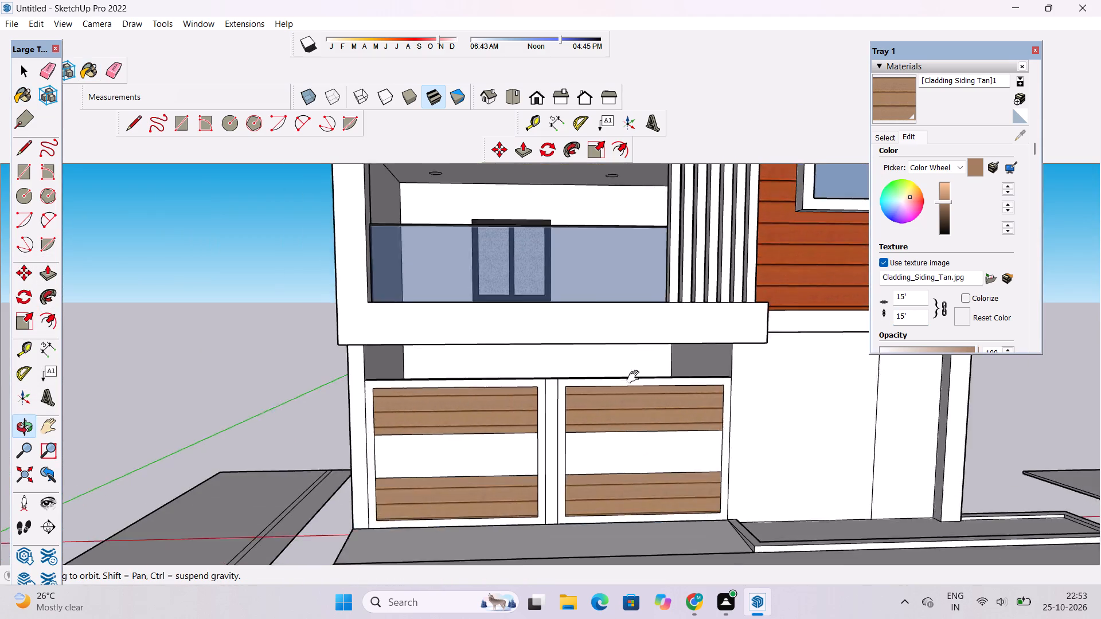
left_click_drag(635, 377, 637, 376, "shift")
left_click_drag(641, 373, 490, 408)
scroll(513, 378, "up", 14)
left_click_drag(562, 370, 568, 401, "shift")
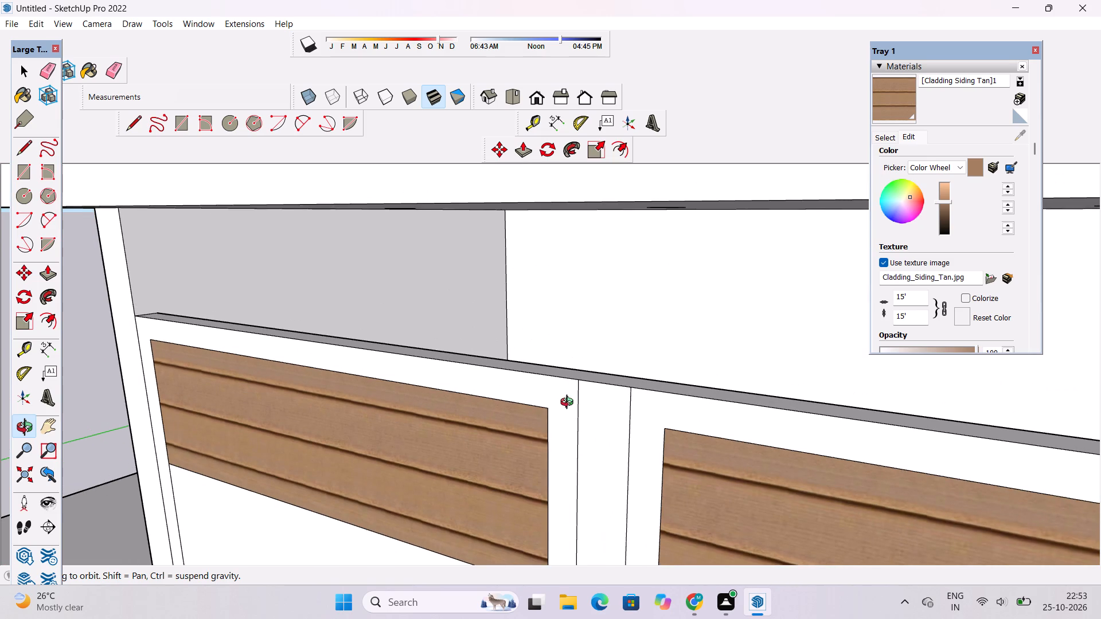
scroll(583, 395, "up", 5)
left_click_drag(694, 373, 344, 344)
scroll(379, 317, "down", 5)
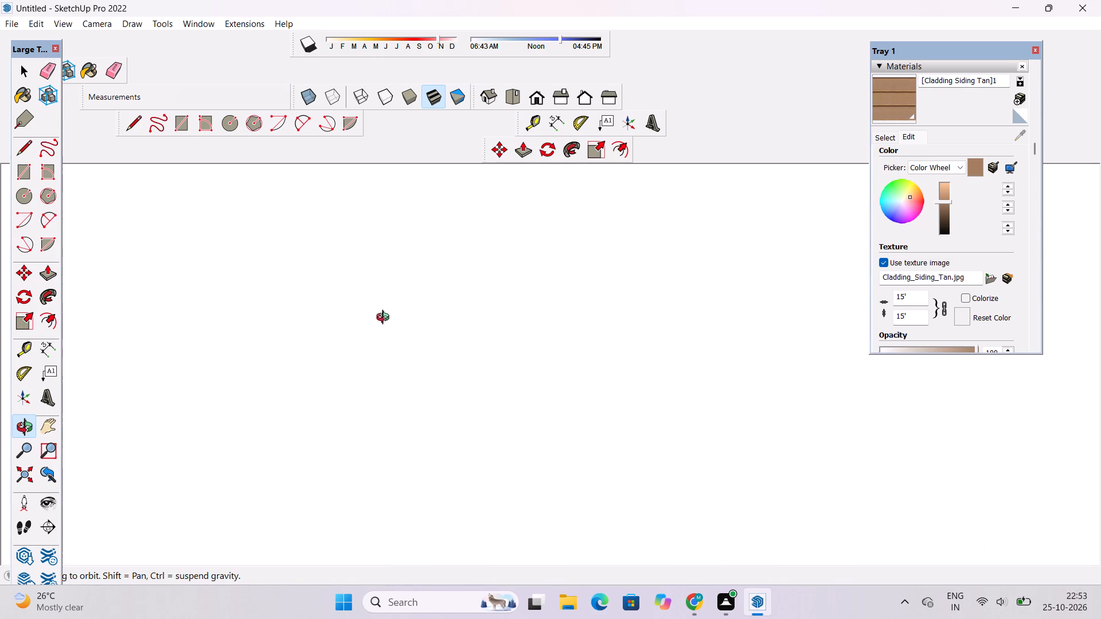
scroll(469, 357, "up", 20)
scroll(469, 357, "up", 10)
scroll(469, 357, "up", 20)
scroll(469, 357, "up", 8)
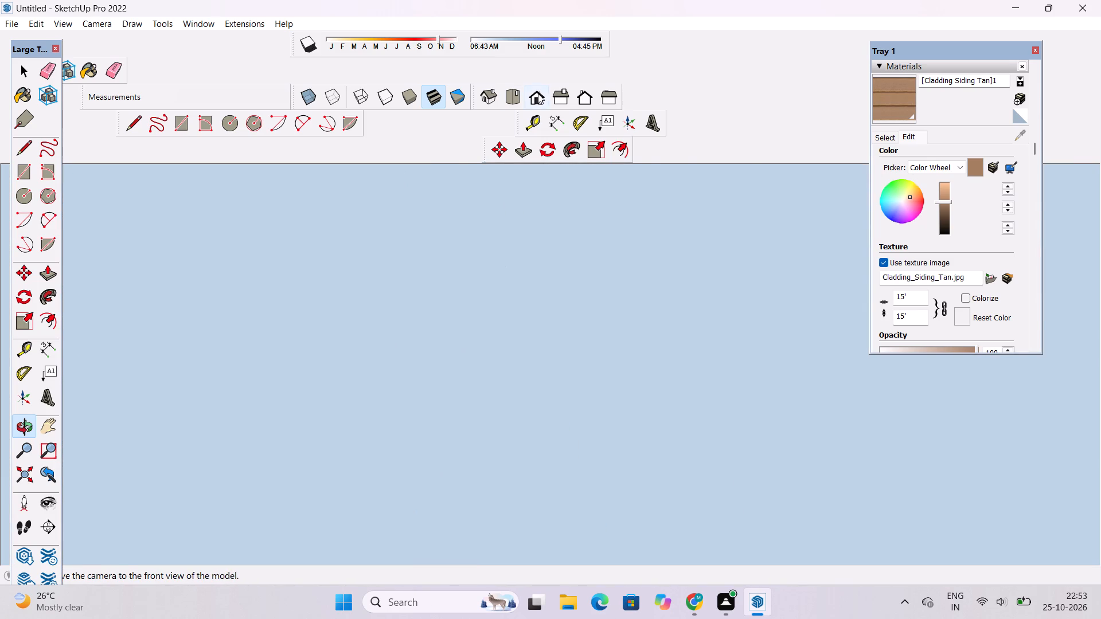
left_click(538, 93)
scroll(634, 271, "down", 12)
left_click_drag(830, 334, 766, 367, "shift")
left_click_drag(758, 375, 636, 556)
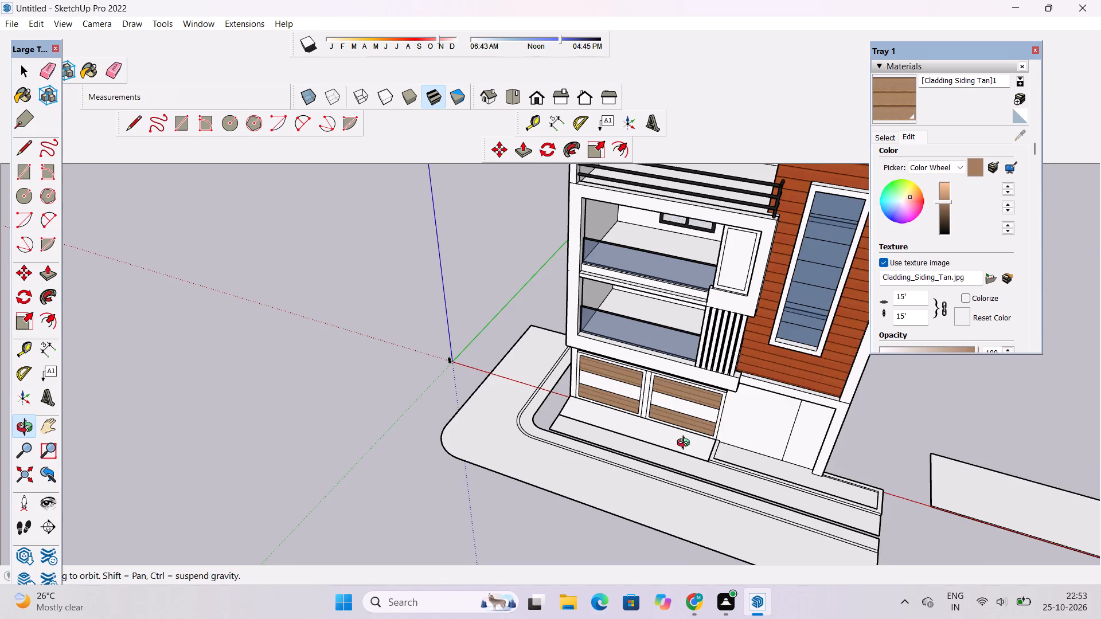
scroll(687, 408, "up", 10)
left_click_drag(686, 403, 664, 470, "shift")
left_click_drag(643, 476, 651, 416)
scroll(669, 401, "up", 11)
left_click_drag(669, 401, 730, 364, "shift")
scroll(733, 363, "down", 5, "shift")
left_click_drag(748, 370, 731, 378)
scroll(730, 379, "down", 19)
left_click_drag(798, 367, 792, 411, "shift")
left_click_drag(795, 410, 680, 425)
left_click_drag(608, 450, 624, 398)
scroll(793, 388, "up", 4)
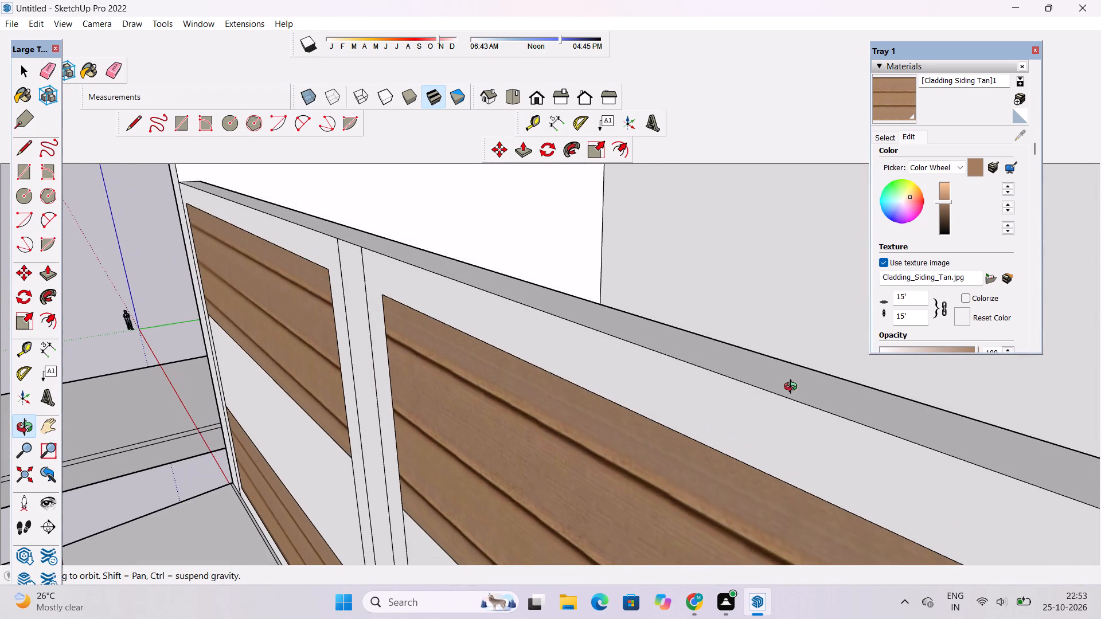
left_click_drag(813, 386, 810, 417, "shift")
left_click_drag(861, 412, 792, 403)
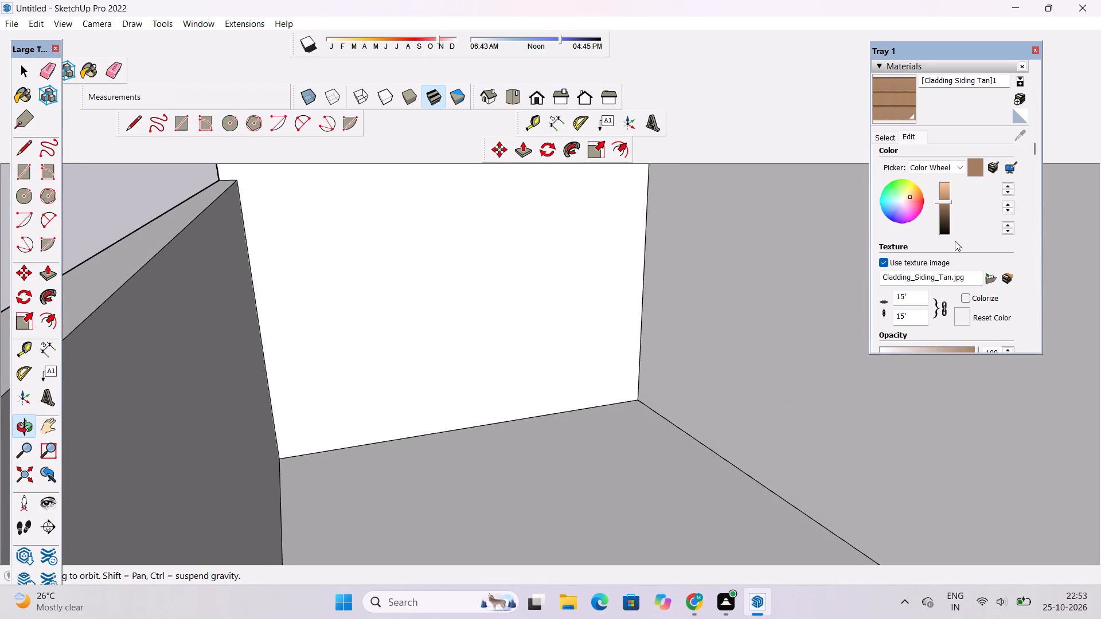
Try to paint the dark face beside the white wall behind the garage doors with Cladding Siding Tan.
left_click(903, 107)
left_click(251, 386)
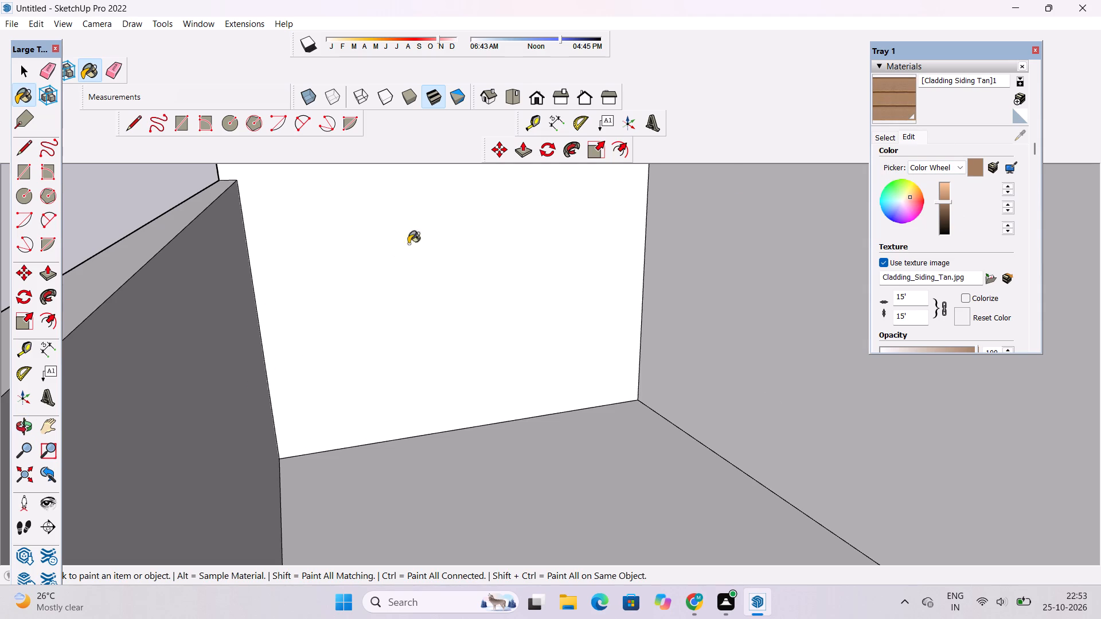
Examine the ground-floor garage doors from the front elevation and from an angled street view.
left_click(538, 103)
scroll(584, 296, "down", 5)
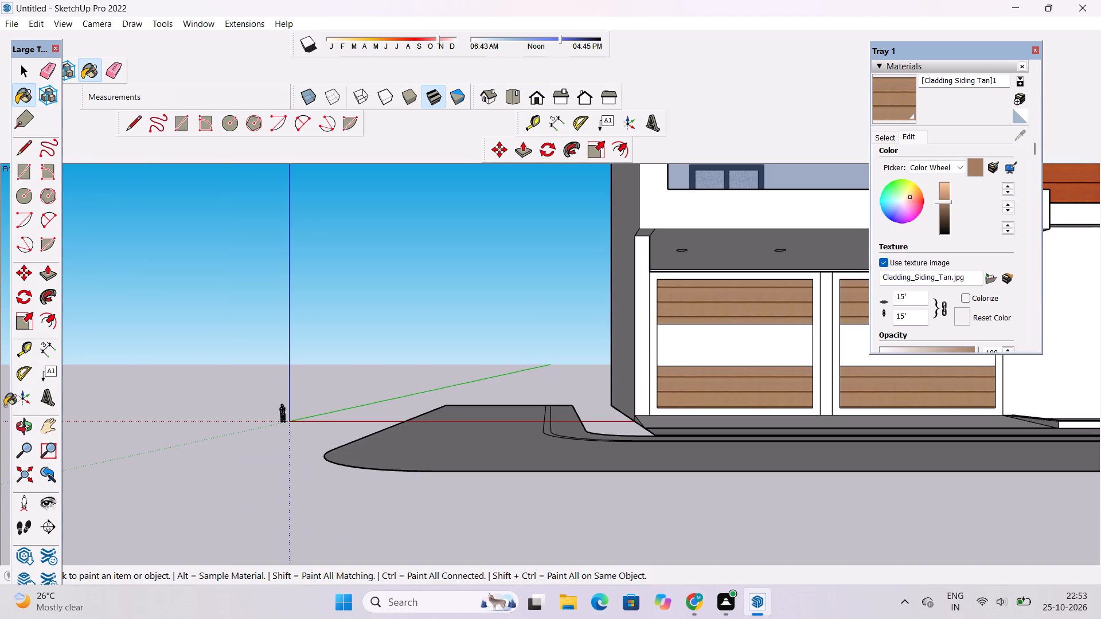
left_click(21, 429)
left_click_drag(452, 307, 353, 341)
left_click_drag(386, 351, 444, 381, "shift")
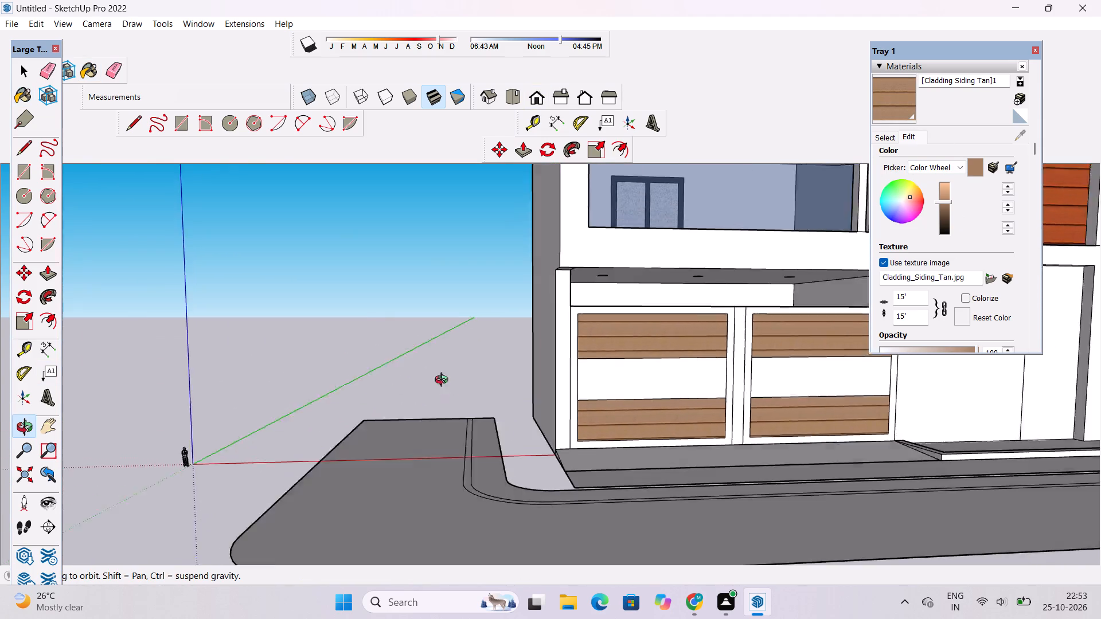
left_click_drag(444, 381, 495, 401, "shift")
left_click_drag(591, 385, 519, 405)
left_click_drag(538, 413, 470, 430, "shift")
left_click_drag(503, 440, 471, 404)
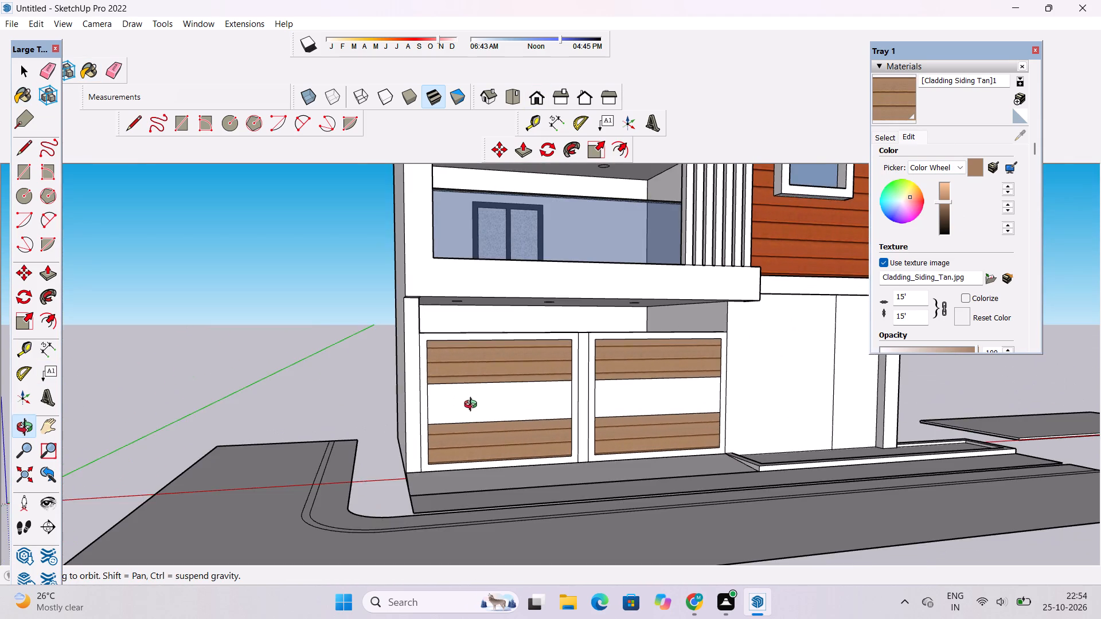
scroll(473, 406, "up", 1)
left_click_drag(495, 388, 487, 387, "shift")
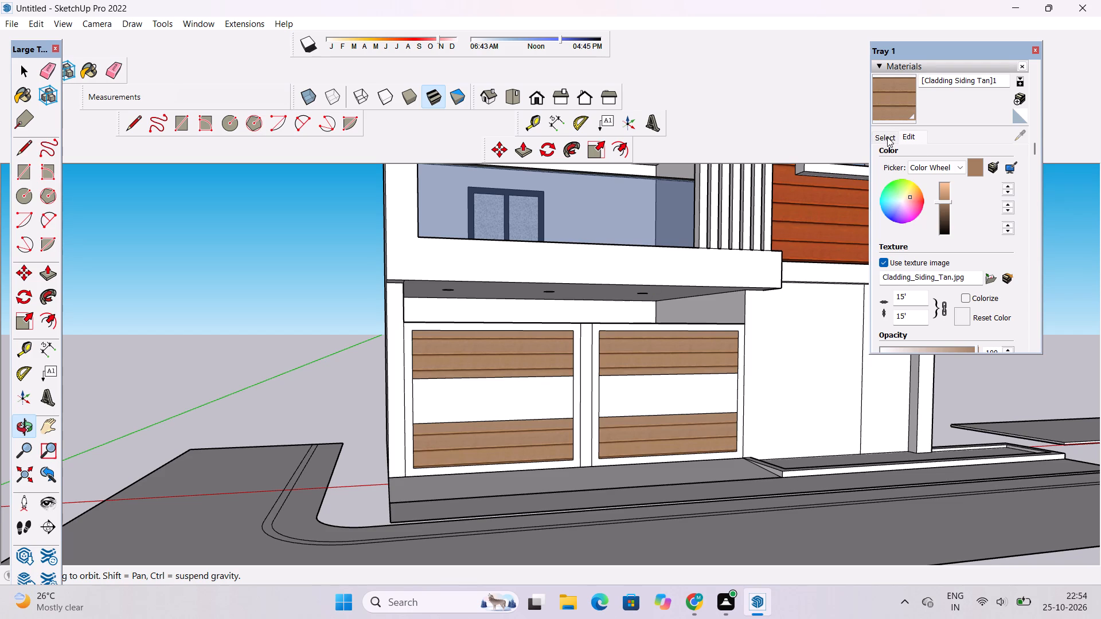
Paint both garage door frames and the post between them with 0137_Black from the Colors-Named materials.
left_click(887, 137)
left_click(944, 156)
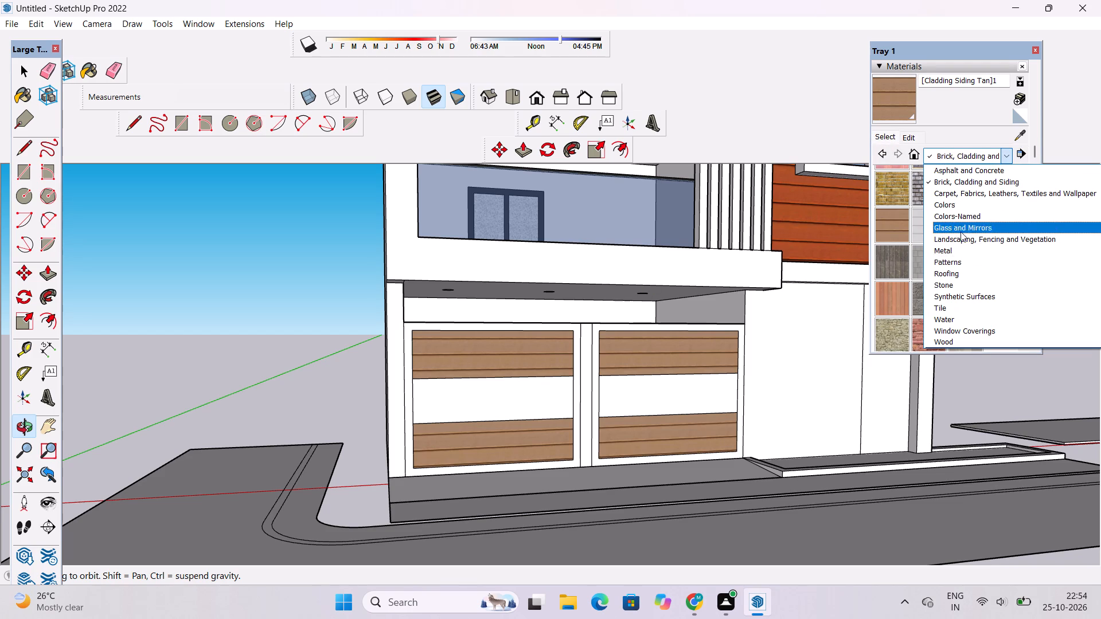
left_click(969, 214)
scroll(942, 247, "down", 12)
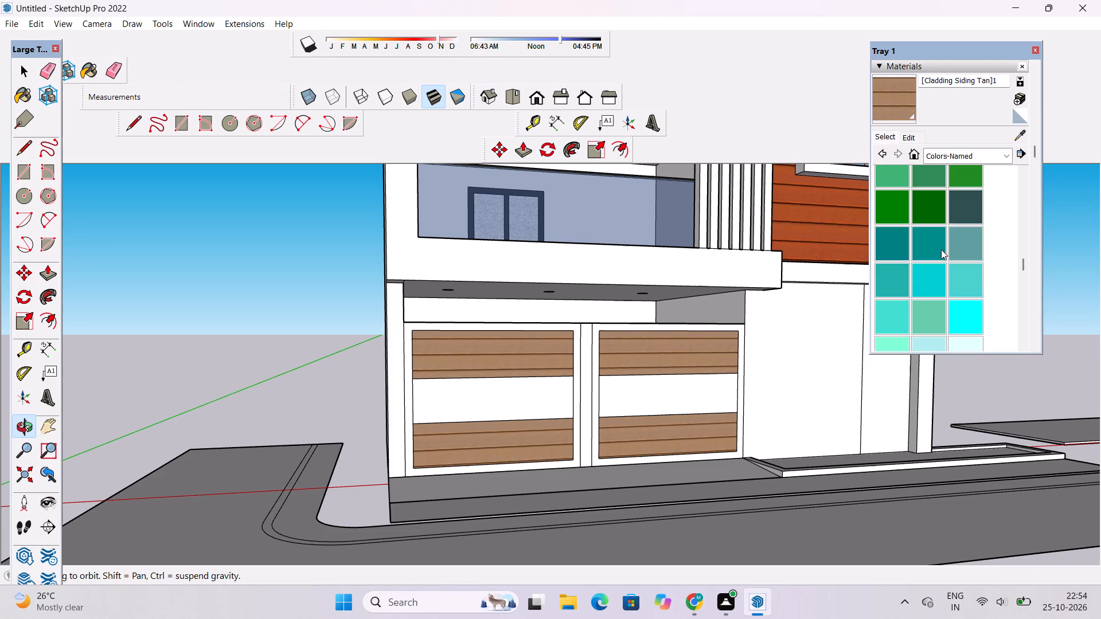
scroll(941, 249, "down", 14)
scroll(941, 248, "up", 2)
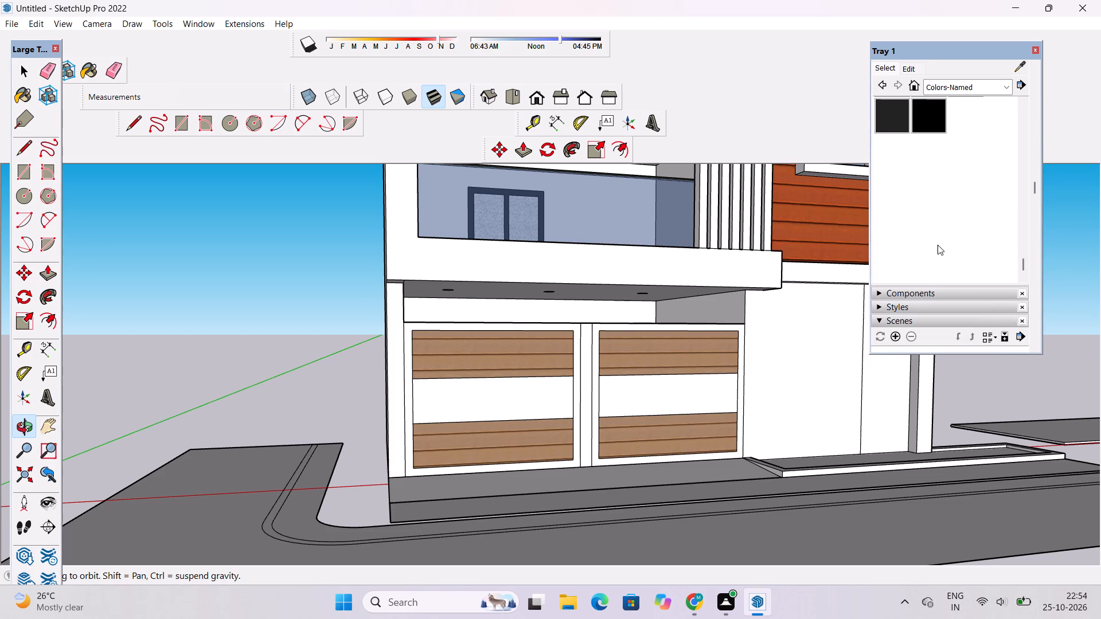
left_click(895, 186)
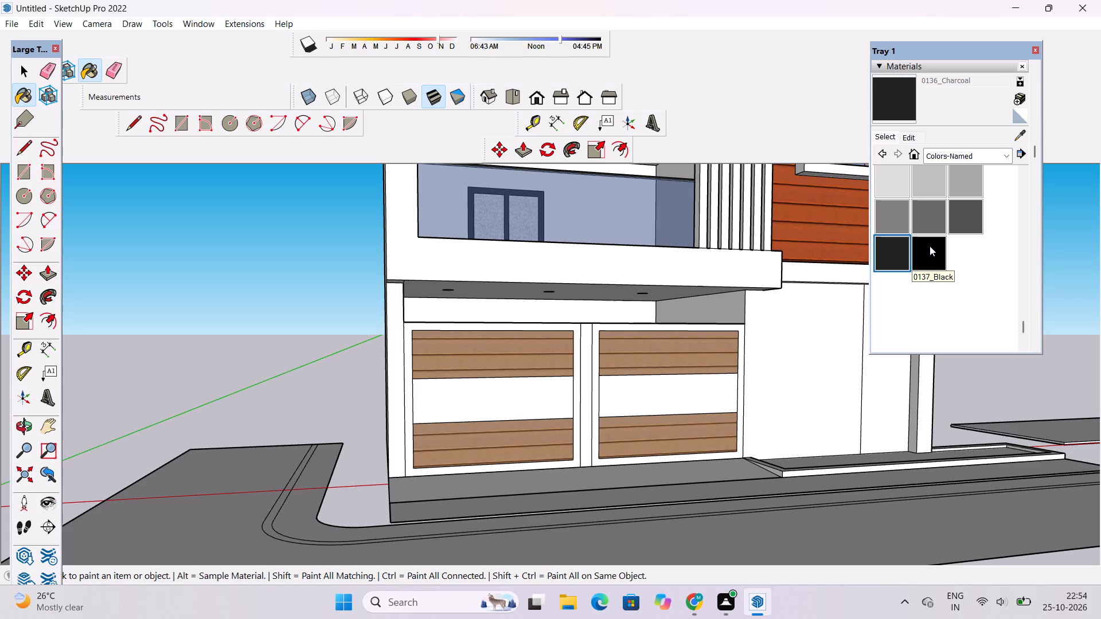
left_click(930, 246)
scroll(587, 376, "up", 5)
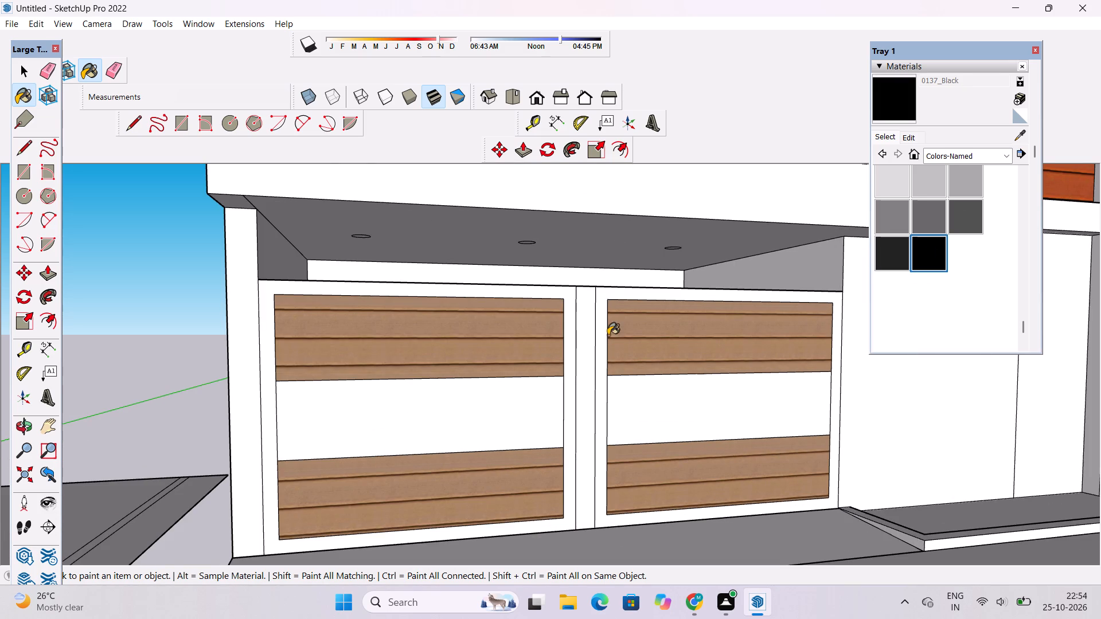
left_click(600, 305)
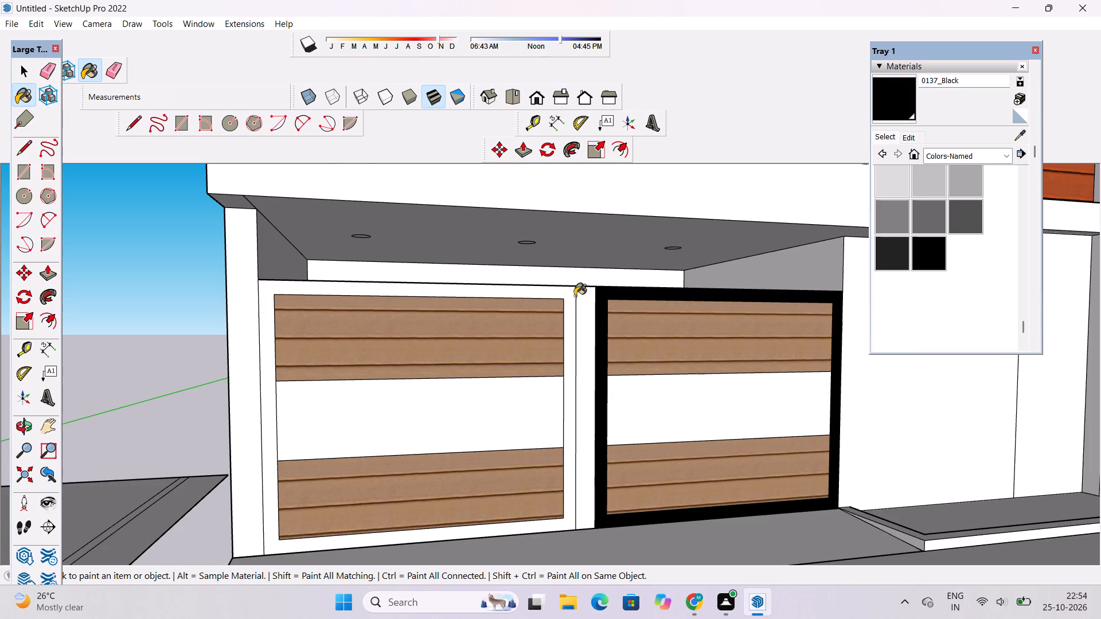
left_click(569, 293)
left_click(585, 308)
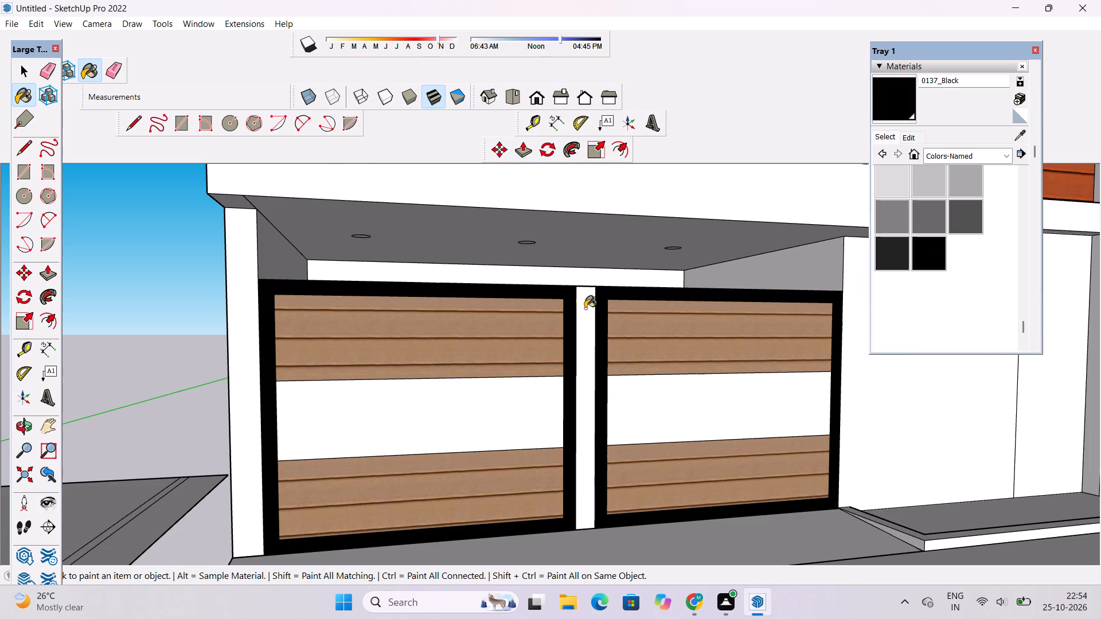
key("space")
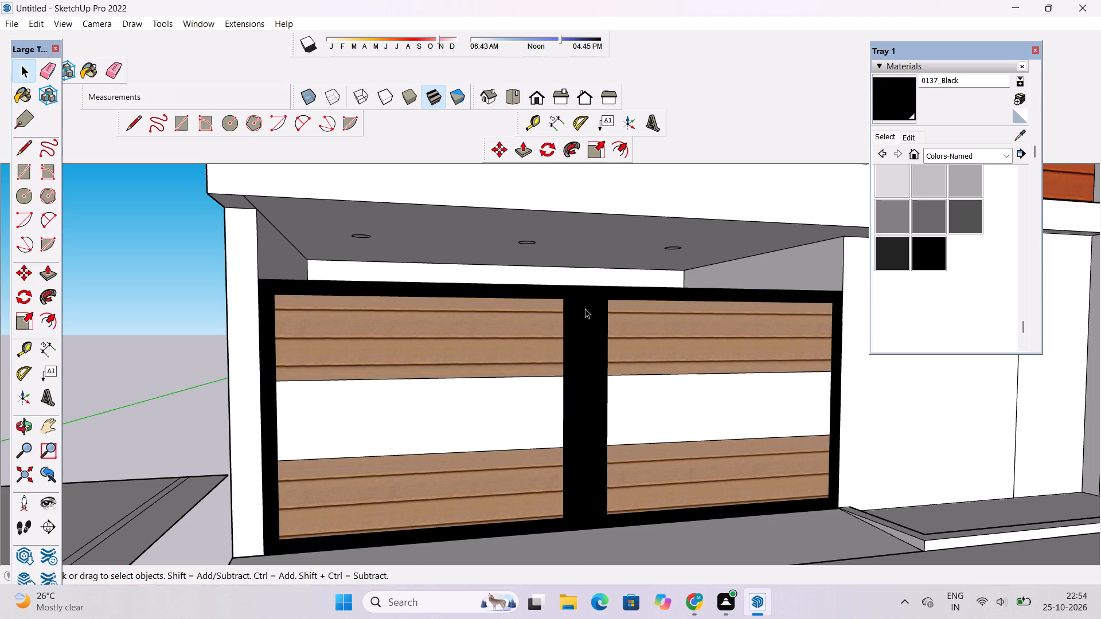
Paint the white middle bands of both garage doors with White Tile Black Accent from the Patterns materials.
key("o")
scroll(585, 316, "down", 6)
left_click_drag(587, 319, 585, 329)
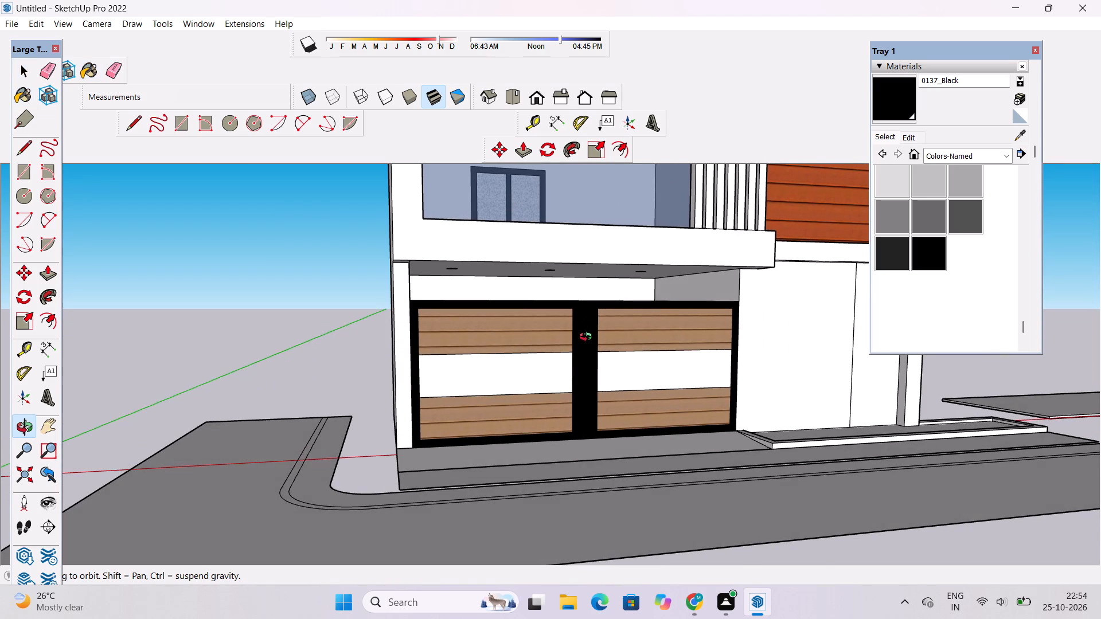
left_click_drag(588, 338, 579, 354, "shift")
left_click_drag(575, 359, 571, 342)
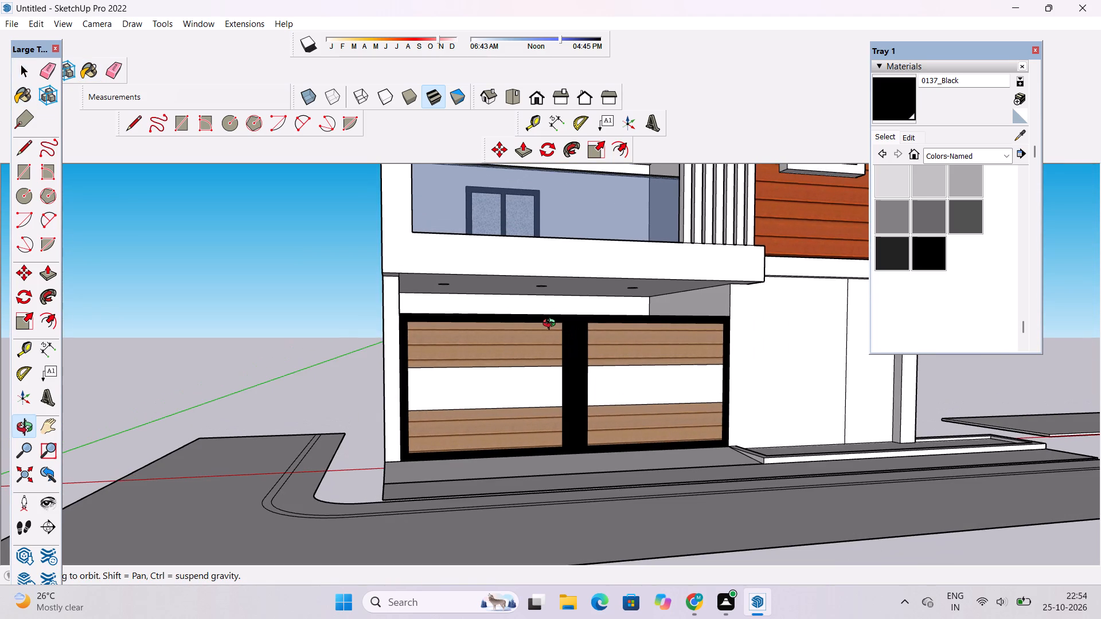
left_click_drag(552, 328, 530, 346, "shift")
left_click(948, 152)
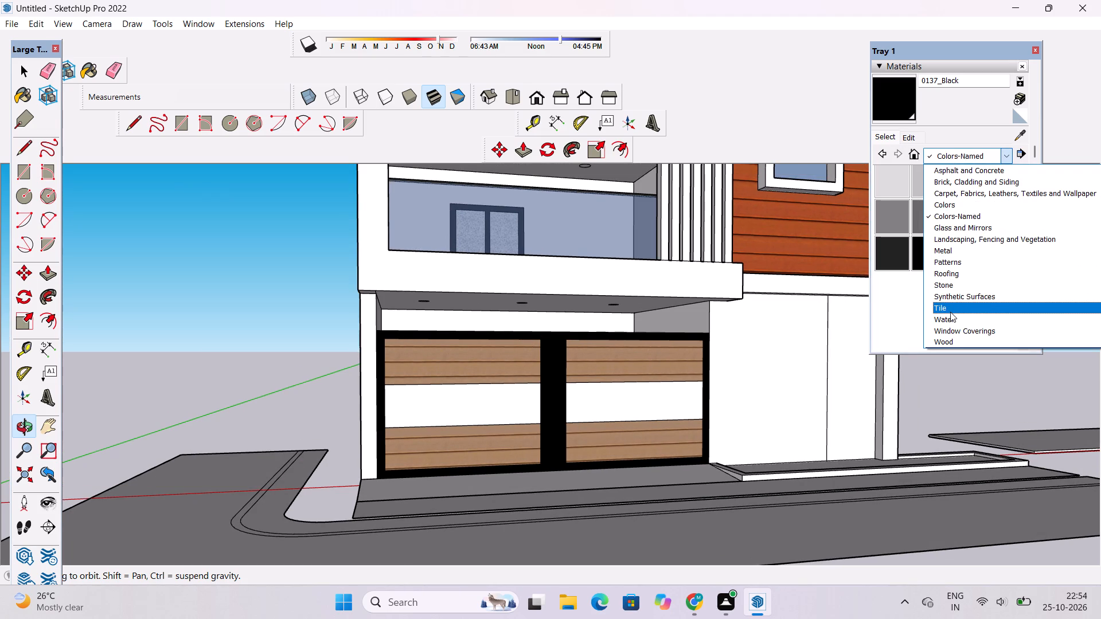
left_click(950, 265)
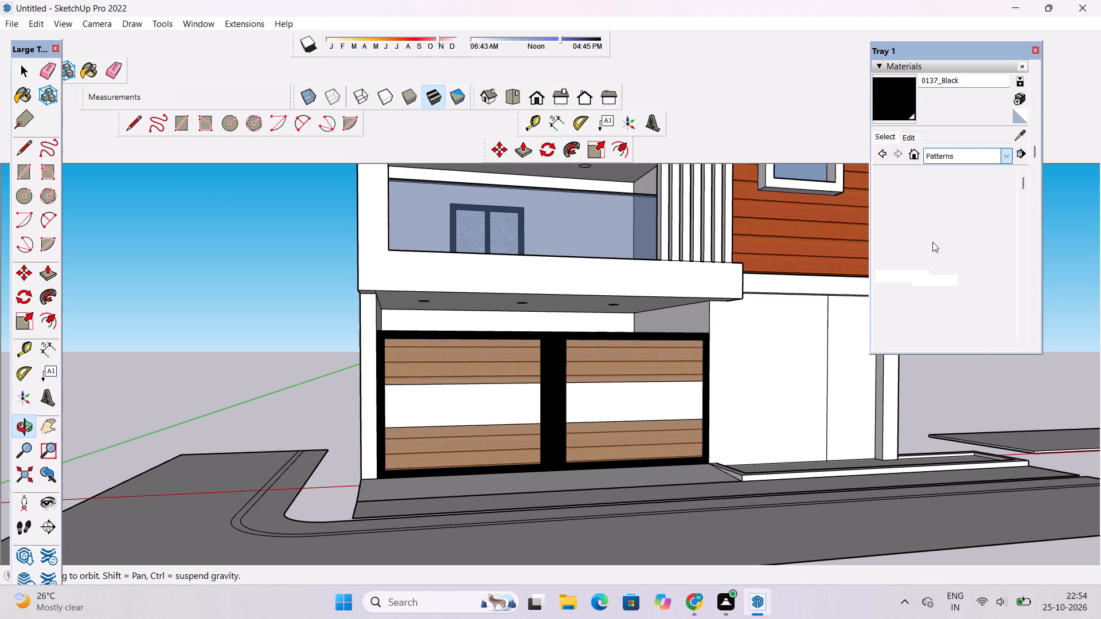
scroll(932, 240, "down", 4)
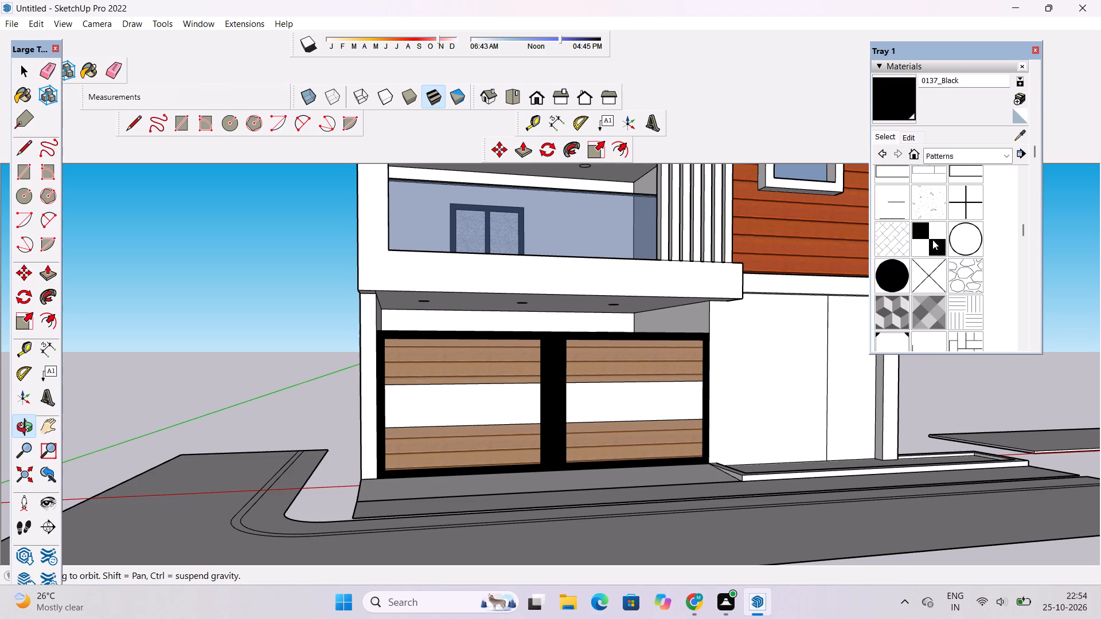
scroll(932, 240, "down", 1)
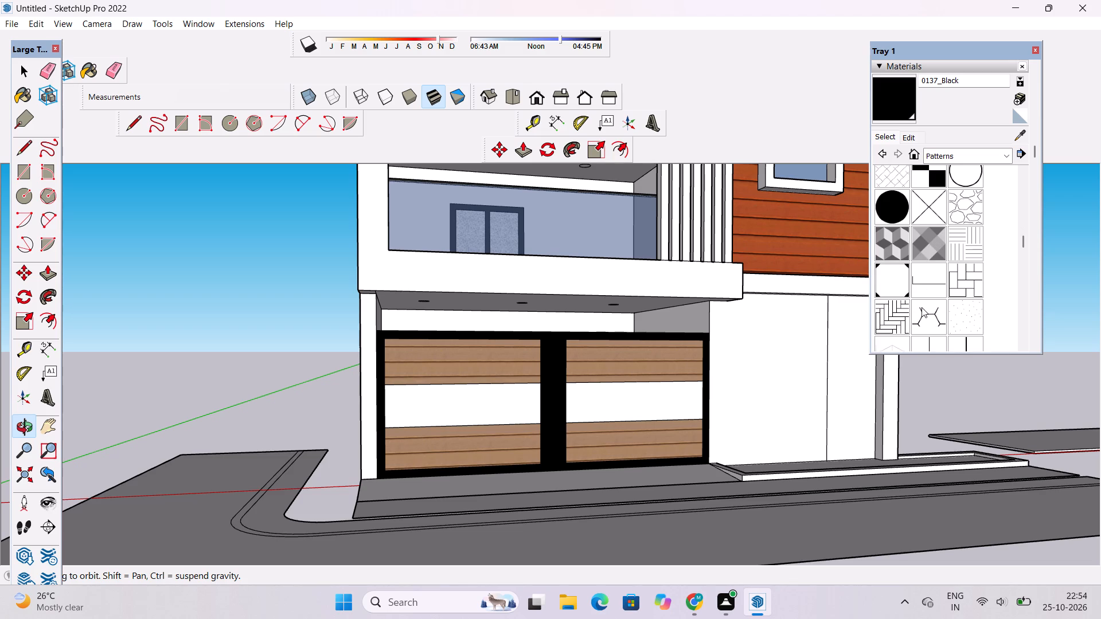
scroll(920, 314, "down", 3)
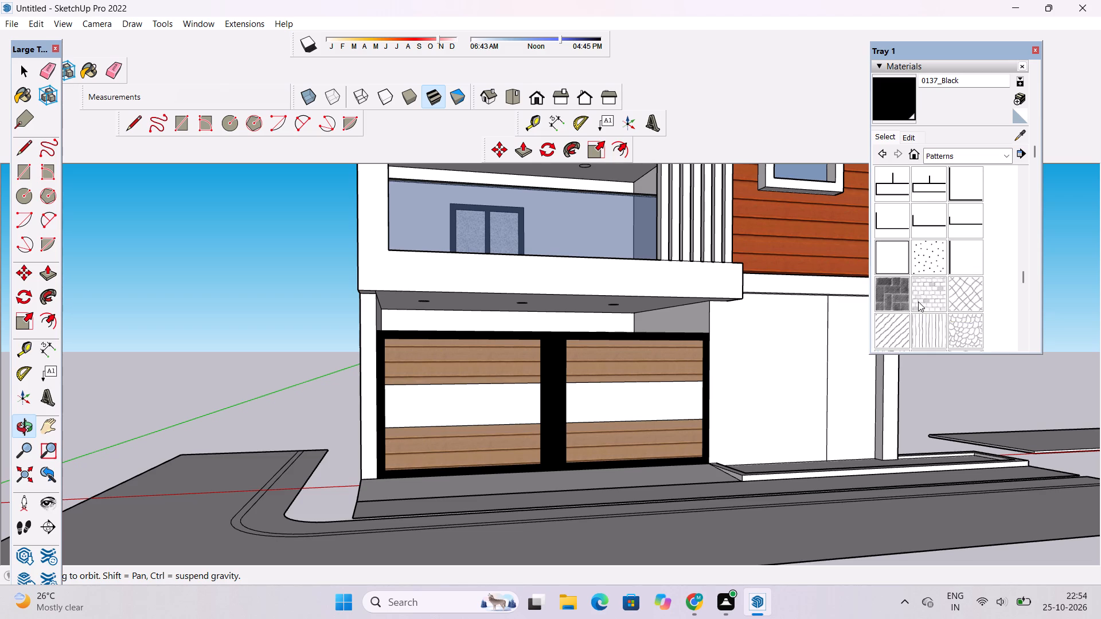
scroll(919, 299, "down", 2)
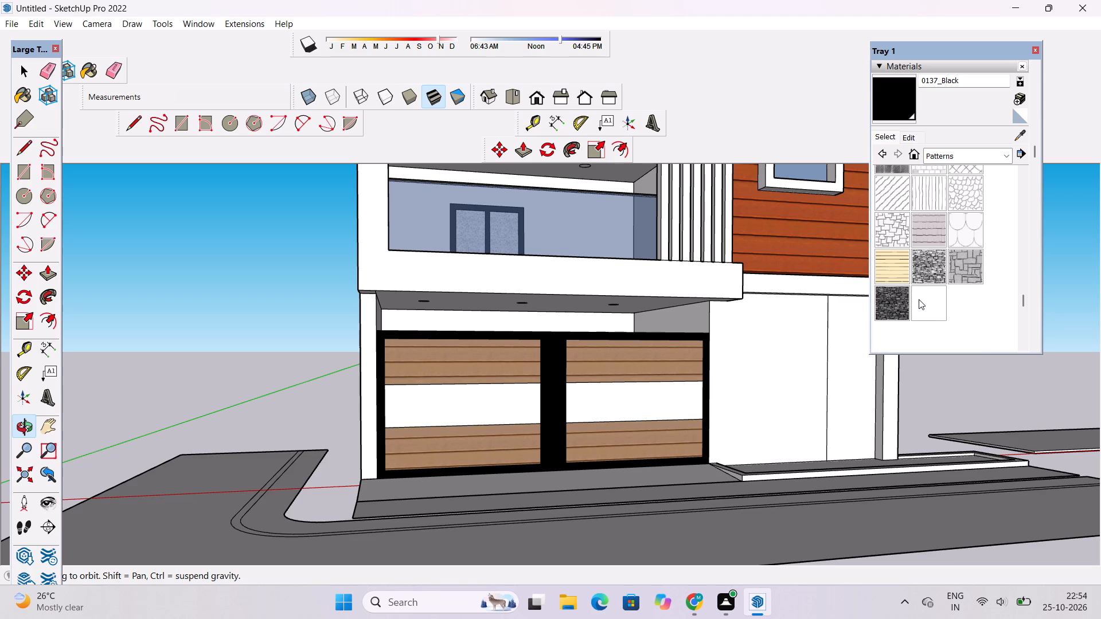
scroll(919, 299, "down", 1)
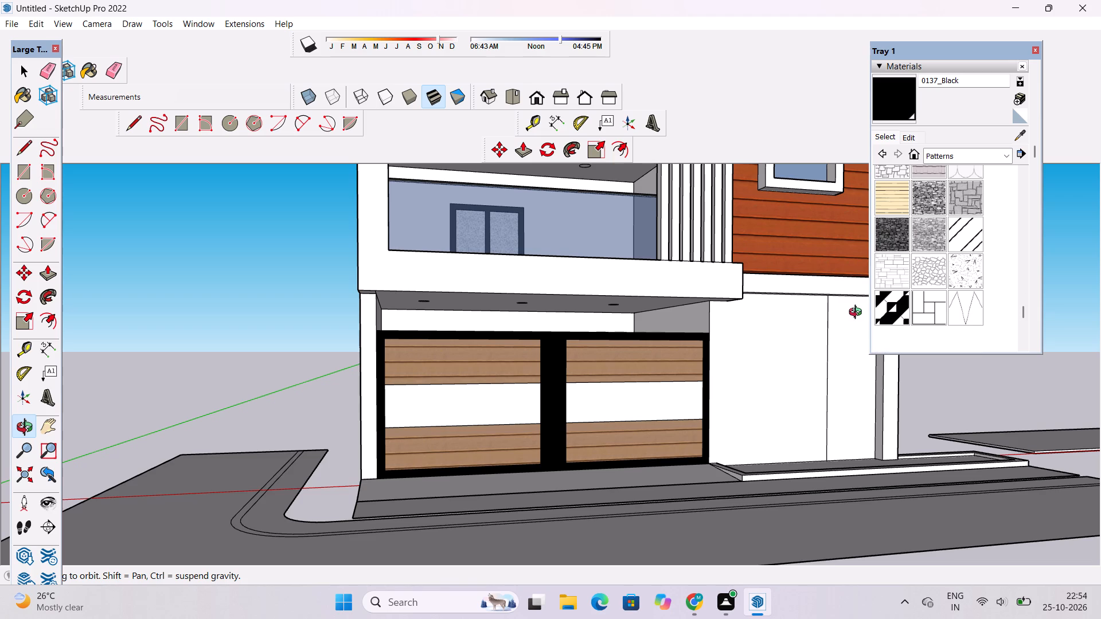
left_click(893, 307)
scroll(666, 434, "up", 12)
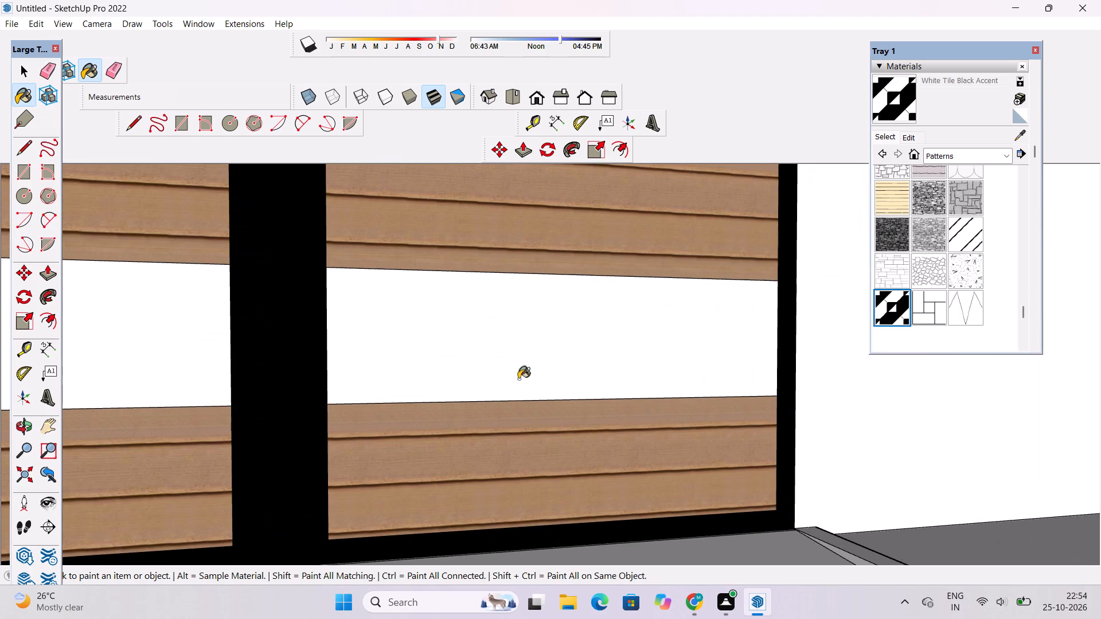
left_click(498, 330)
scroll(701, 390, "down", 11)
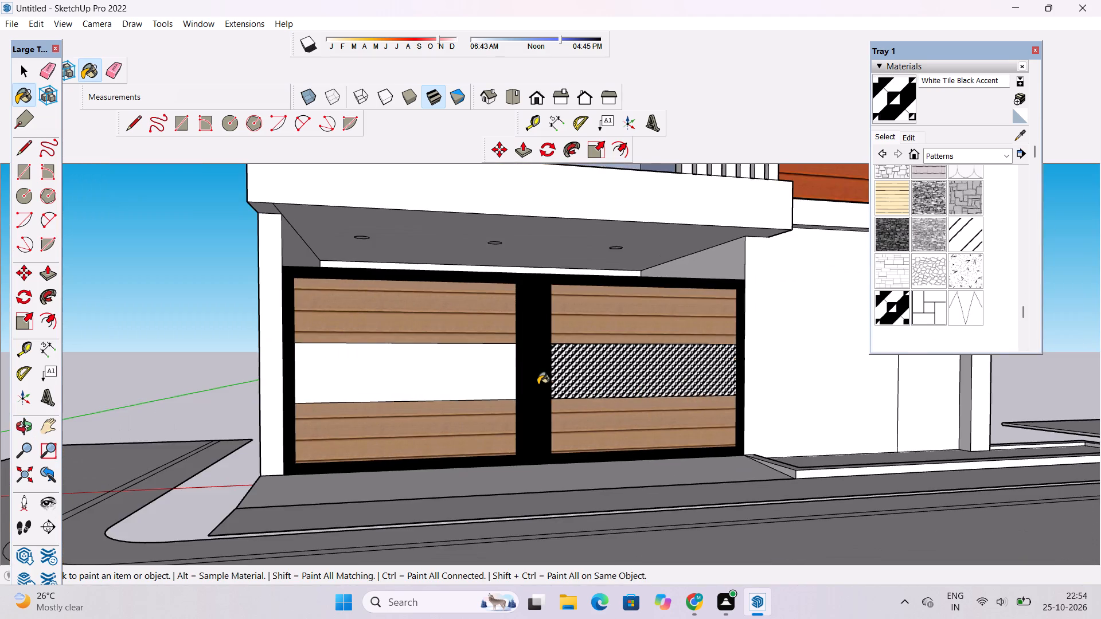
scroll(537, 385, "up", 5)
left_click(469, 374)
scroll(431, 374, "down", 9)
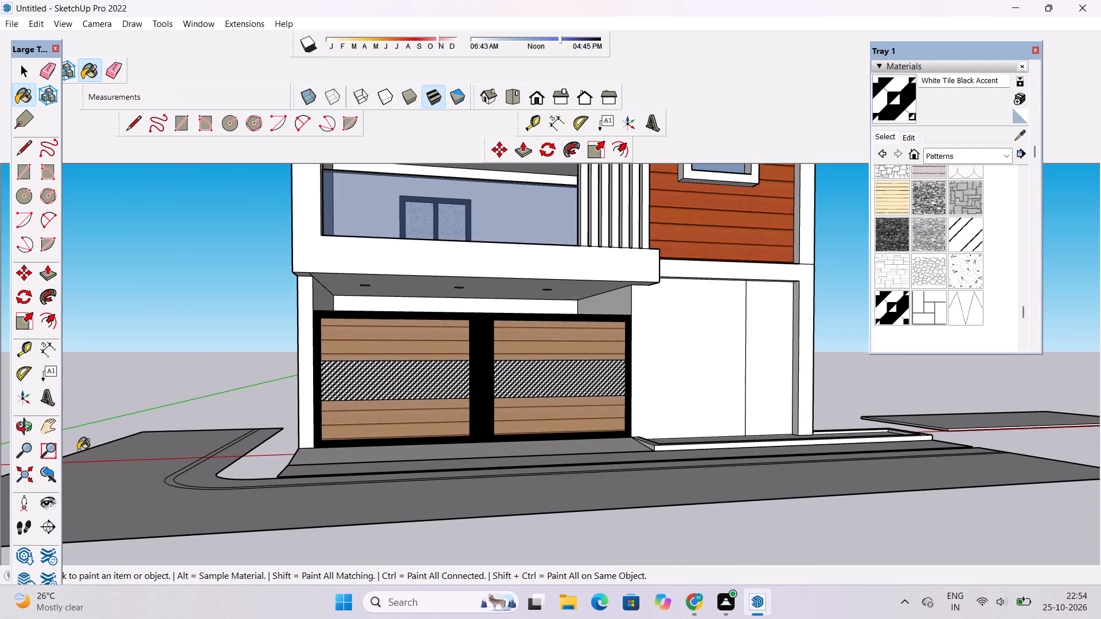
Examine the patterned bands and black frames of the garage doors from a distance and up close.
left_click(21, 426)
scroll(466, 445, "down", 4)
left_click_drag(500, 477, 400, 491)
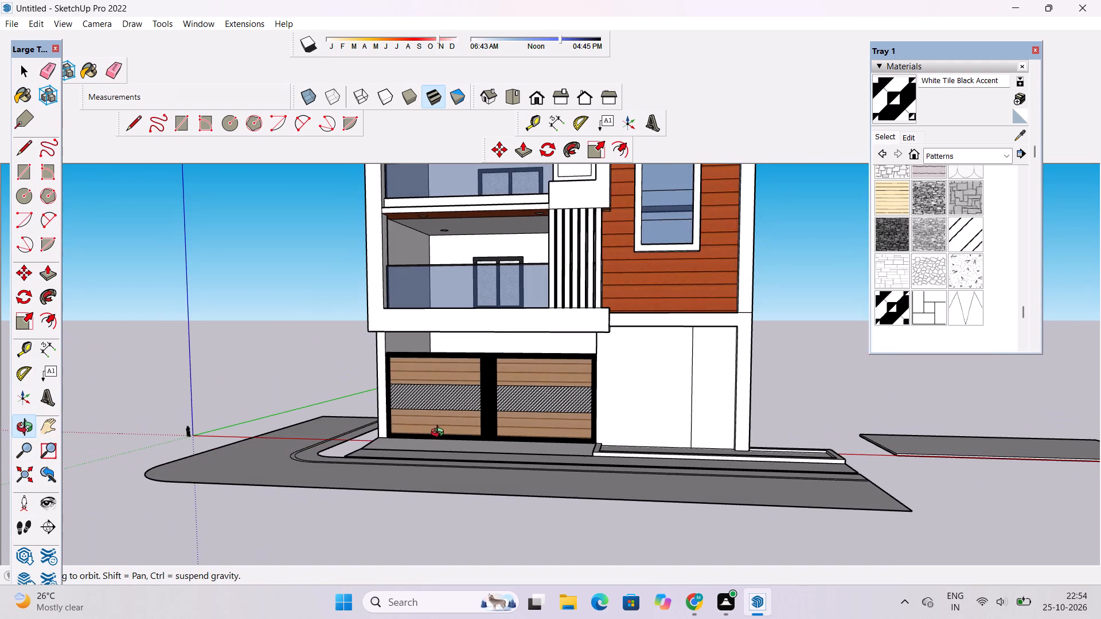
scroll(471, 340, "up", 4)
scroll(466, 410, "up", 4)
left_click_drag(517, 431, 755, 427)
left_click_drag(755, 427, 606, 399)
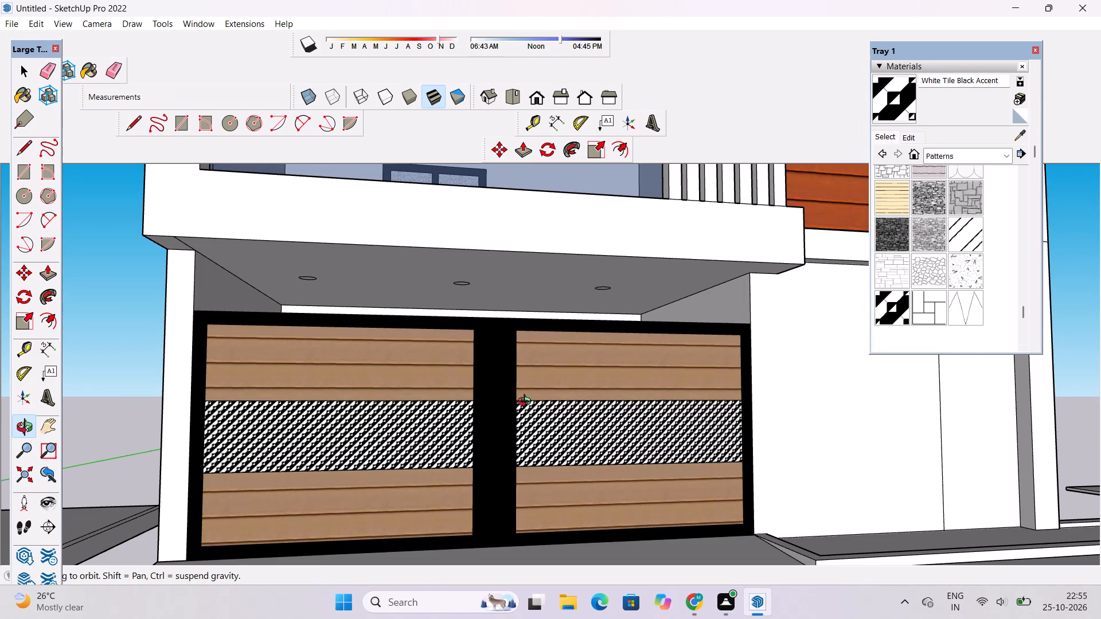
scroll(527, 403, "up", 4)
left_click_drag(501, 430, 525, 432, "shift")
scroll(522, 443, "up", 5)
left_click_drag(522, 443, 548, 384)
scroll(548, 376, "down", 5)
left_click_drag(554, 380, 531, 398)
scroll(531, 398, "down", 5)
left_click_drag(531, 398, 530, 390, "shift")
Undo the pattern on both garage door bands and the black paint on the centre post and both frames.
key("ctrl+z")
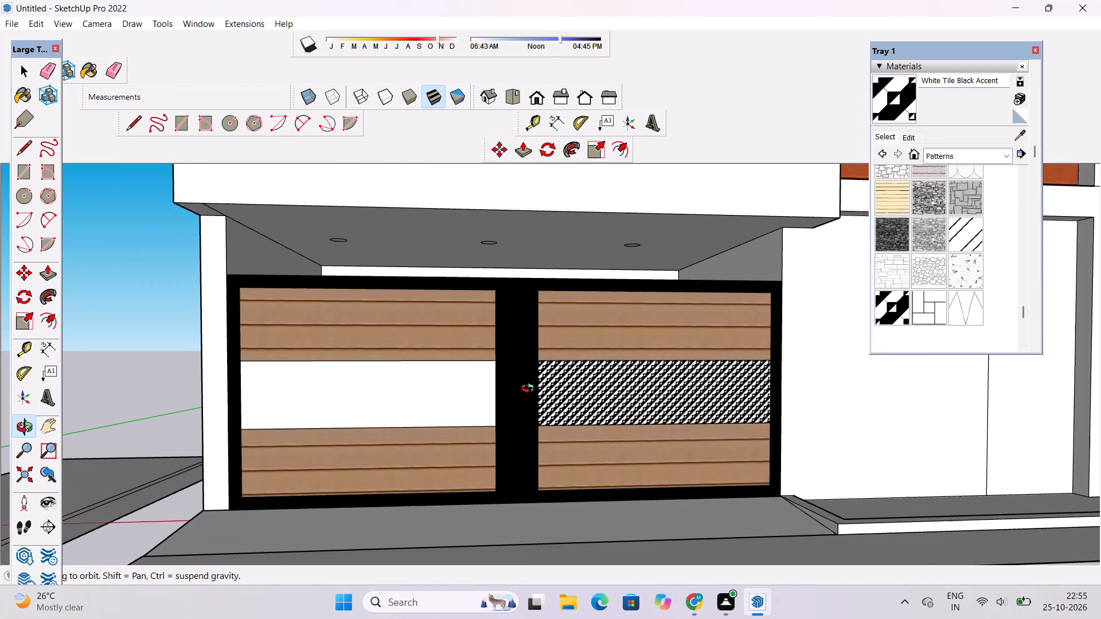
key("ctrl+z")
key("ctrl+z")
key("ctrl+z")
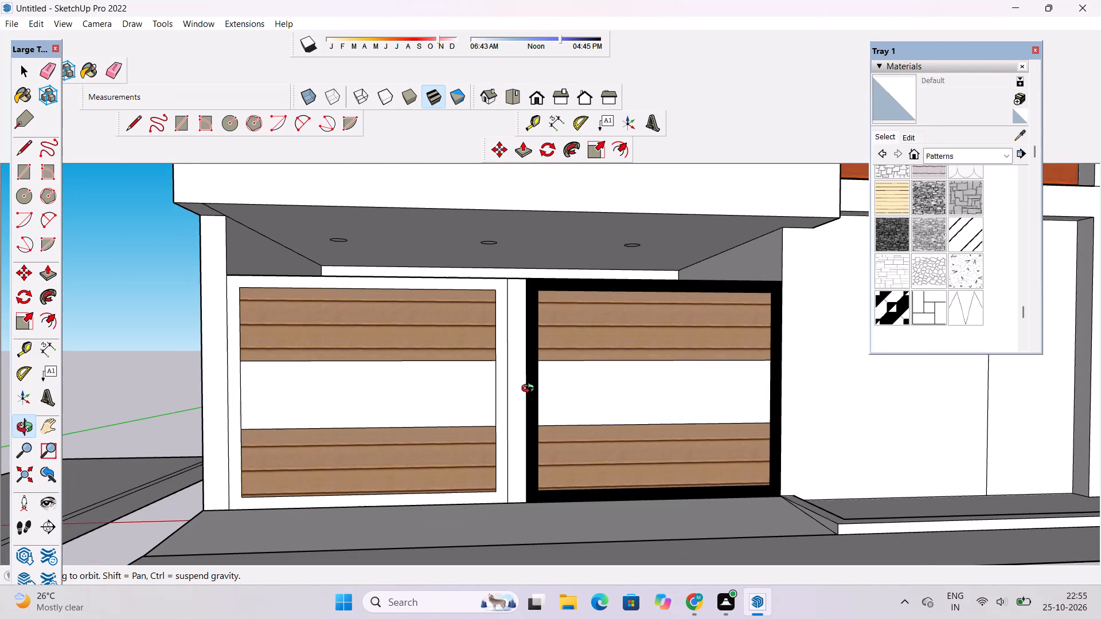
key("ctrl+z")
Draw a narrow upright rectangle about 15' 4 1/2" by 11 5/8" on the right-hand garage door's frame, beside the centre post.
scroll(529, 387, "up", 2)
left_click_drag(529, 387, 530, 398, "shift")
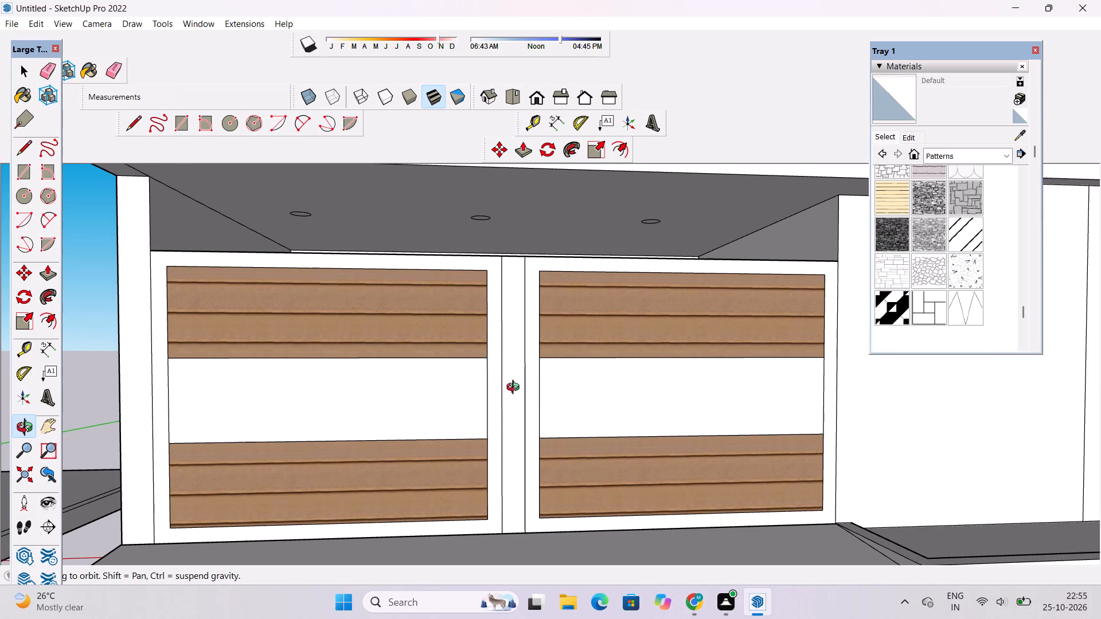
left_click_drag(514, 363, 532, 344, "shift")
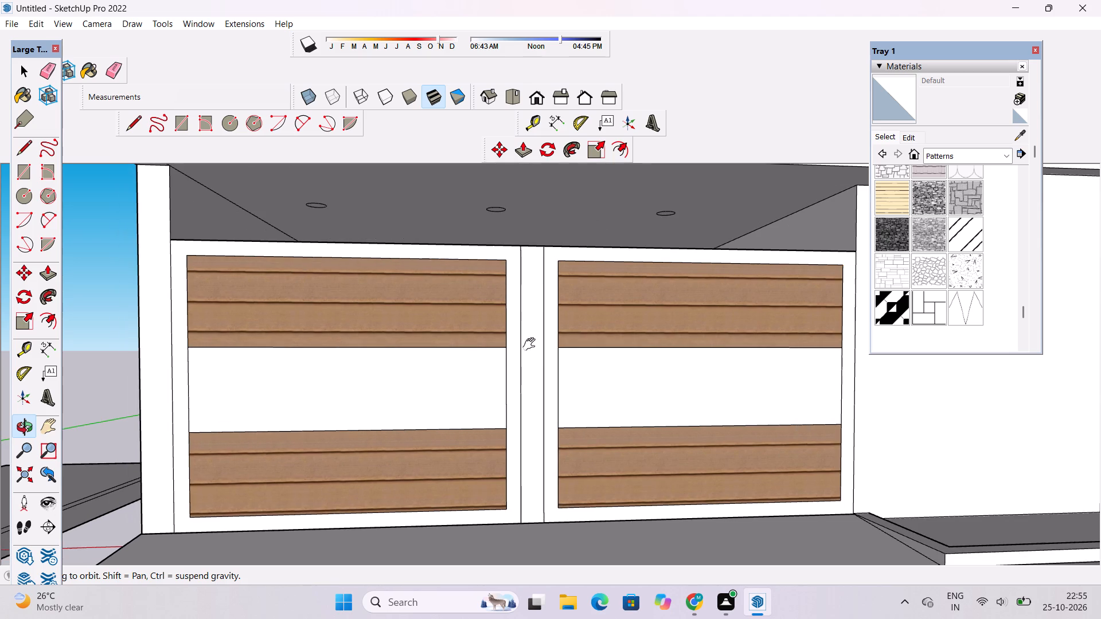
scroll(532, 344, "down", 1)
left_click_drag(533, 350, 533, 355)
scroll(534, 355, "up", 2)
key("r")
scroll(555, 428, "up", 1)
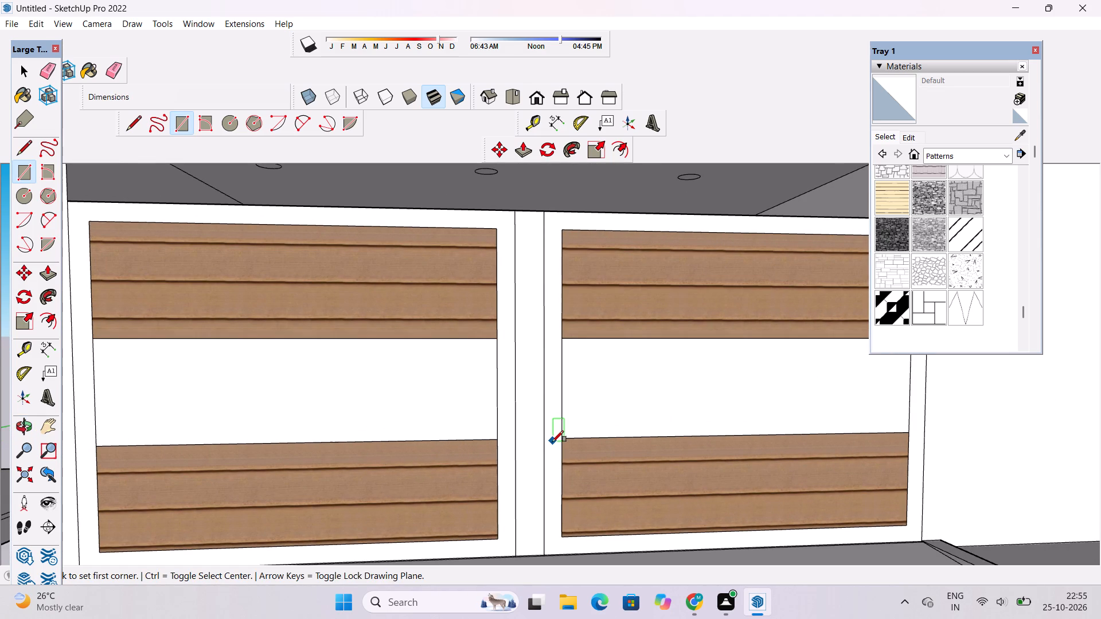
left_click(552, 442)
scroll(557, 331, "up", 2)
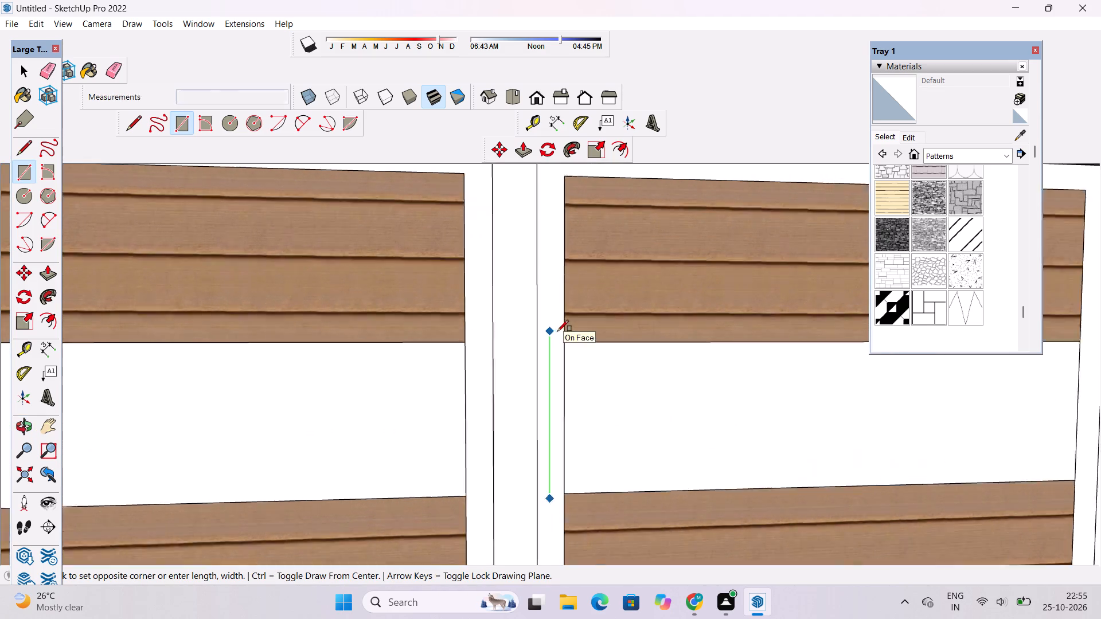
scroll(557, 331, "up", 9)
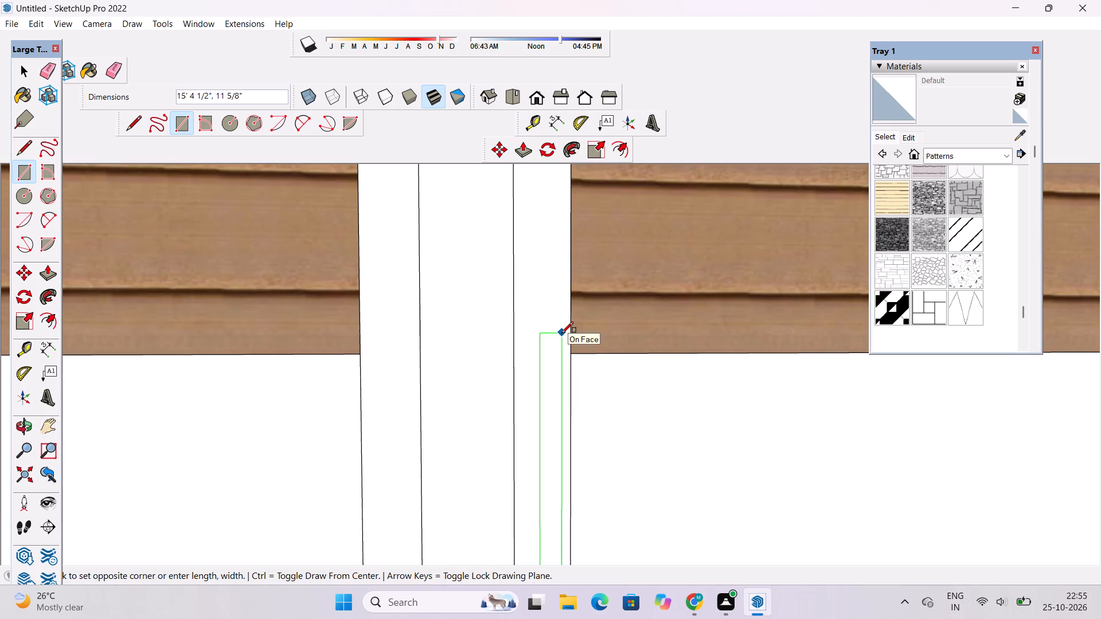
left_click(562, 333)
scroll(548, 305, "down", 5)
key("space")
Nudge the narrow rectangle toward the centre post in two small moves, the second about 1 9/16", centring it on the right-hand door's frame.
scroll(547, 331, "up", 1)
scroll(556, 316, "down", 5)
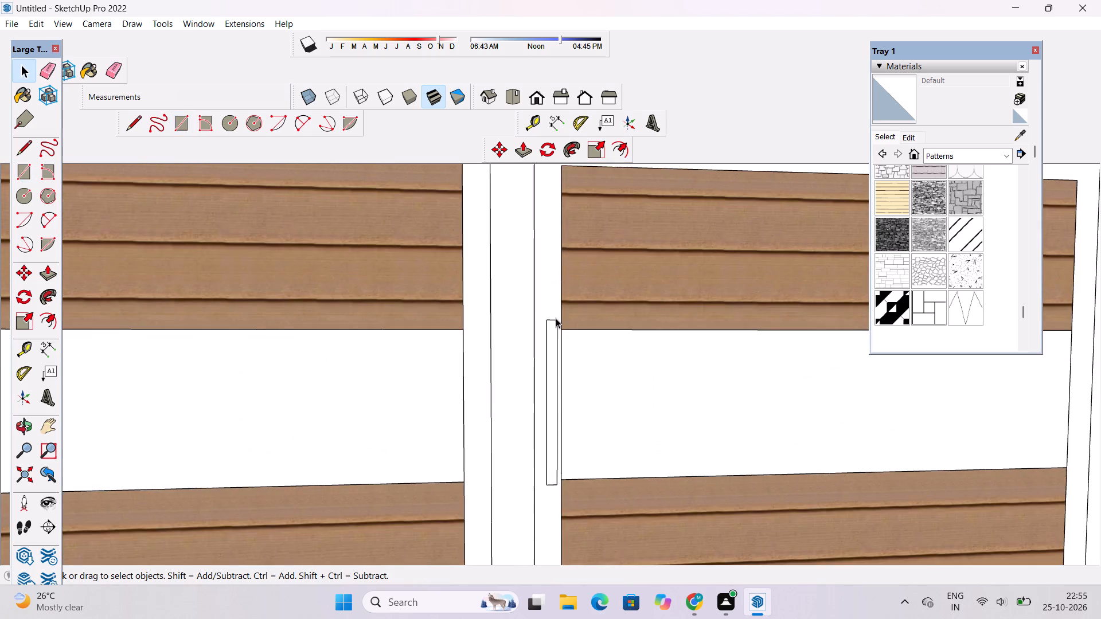
scroll(556, 318, "down", 4)
scroll(556, 379, "up", 4)
double_click(550, 386)
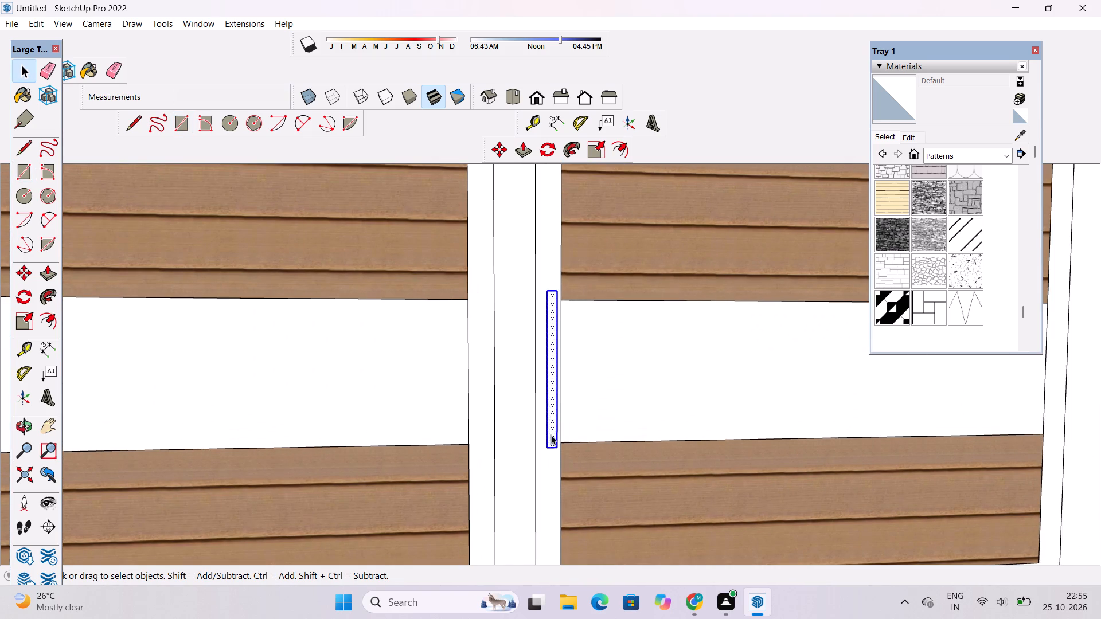
scroll(551, 435, "up", 6)
key("m")
scroll(538, 467, "up", 5)
left_click(548, 452)
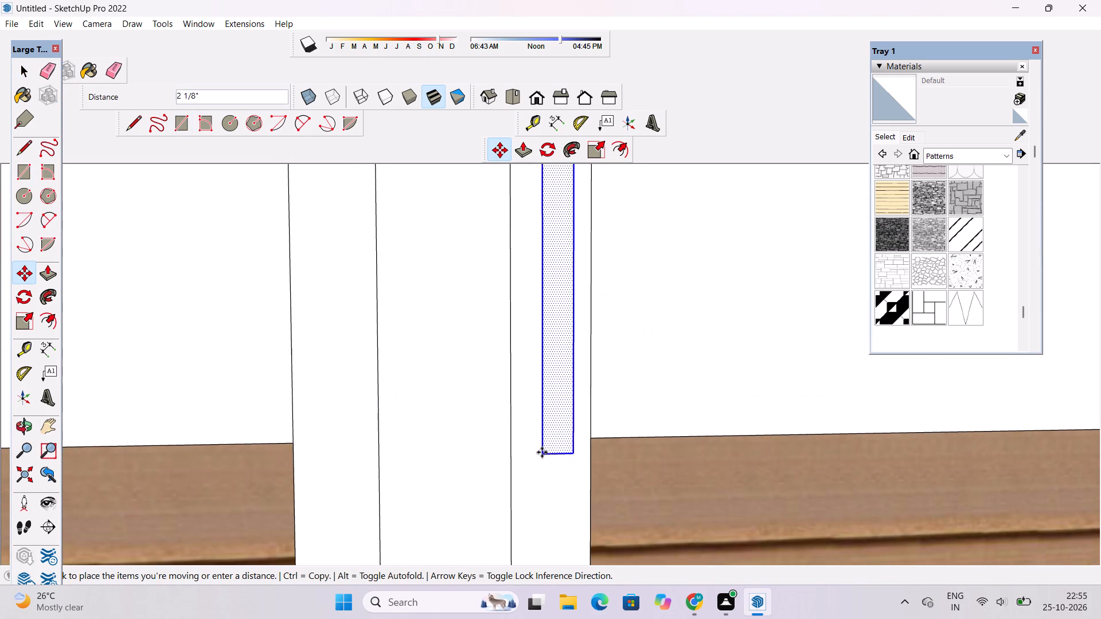
left_click(539, 454)
scroll(673, 425, "down", 5)
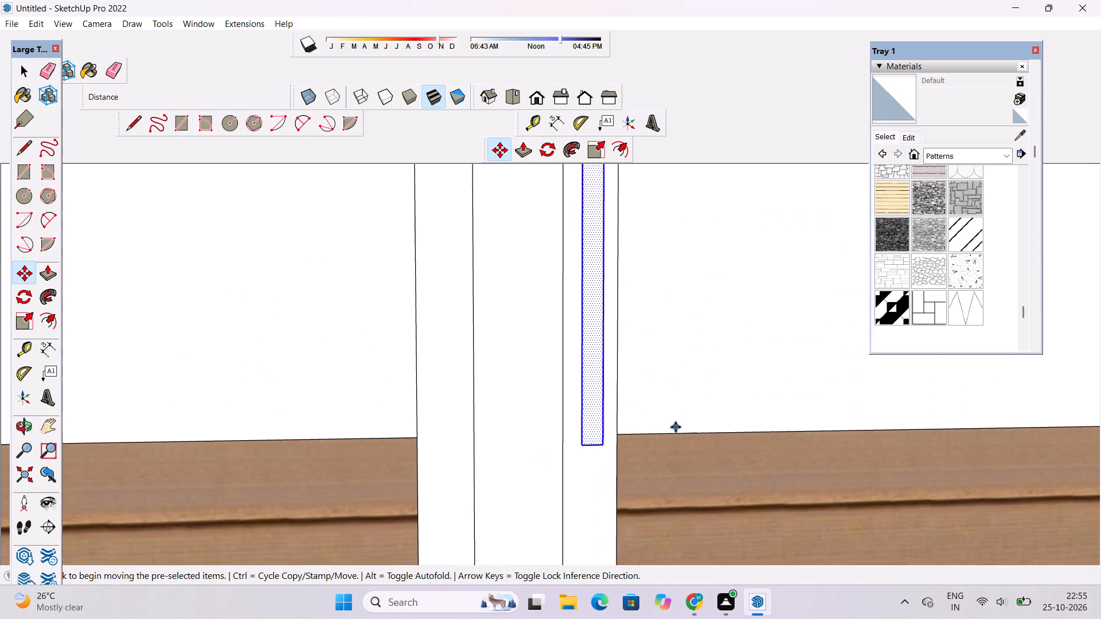
scroll(676, 427, "down", 3)
scroll(634, 438, "up", 8)
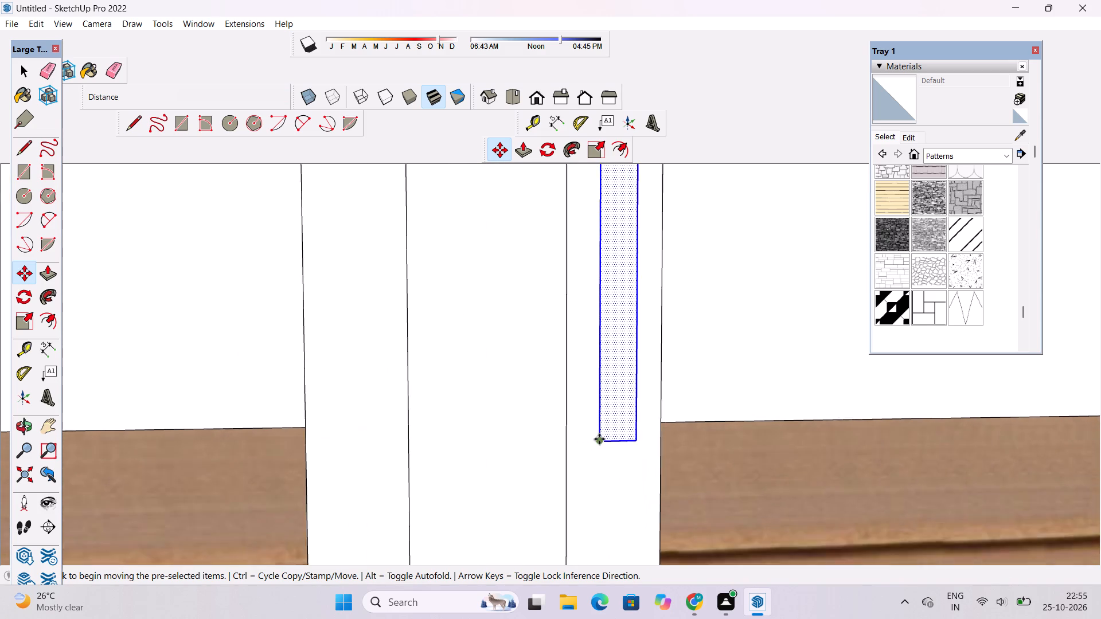
scroll(599, 439, "up", 5)
left_click(599, 441)
left_click(592, 441)
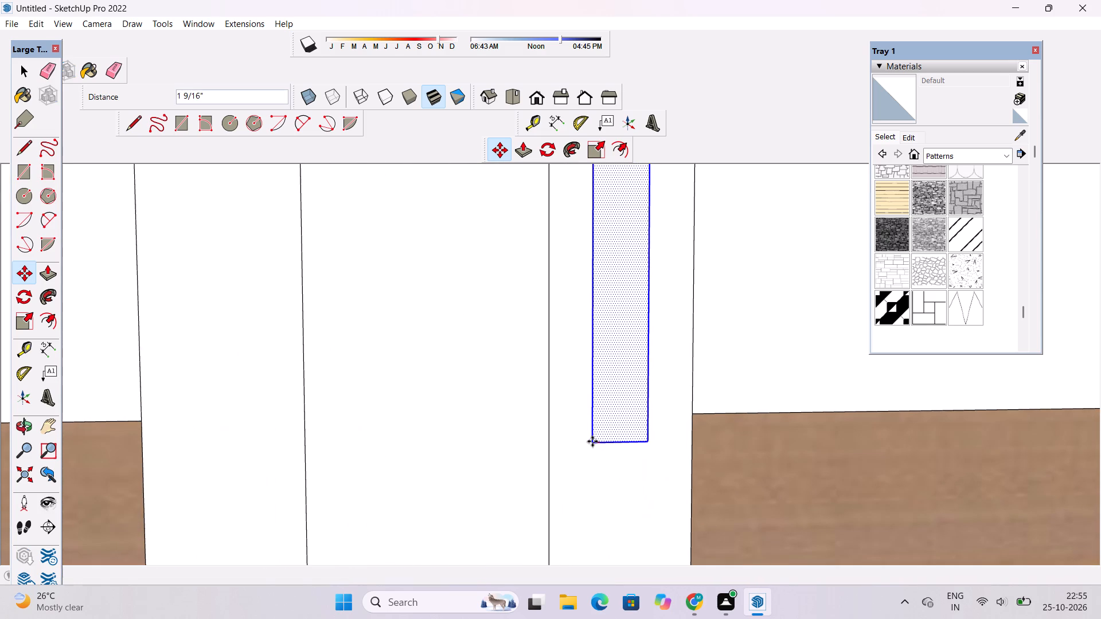
Copy the narrow rectangle about 6' 4 3/16" across the centre post onto the left-hand garage door's frame.
left_click(593, 441)
scroll(593, 441, "down", 13)
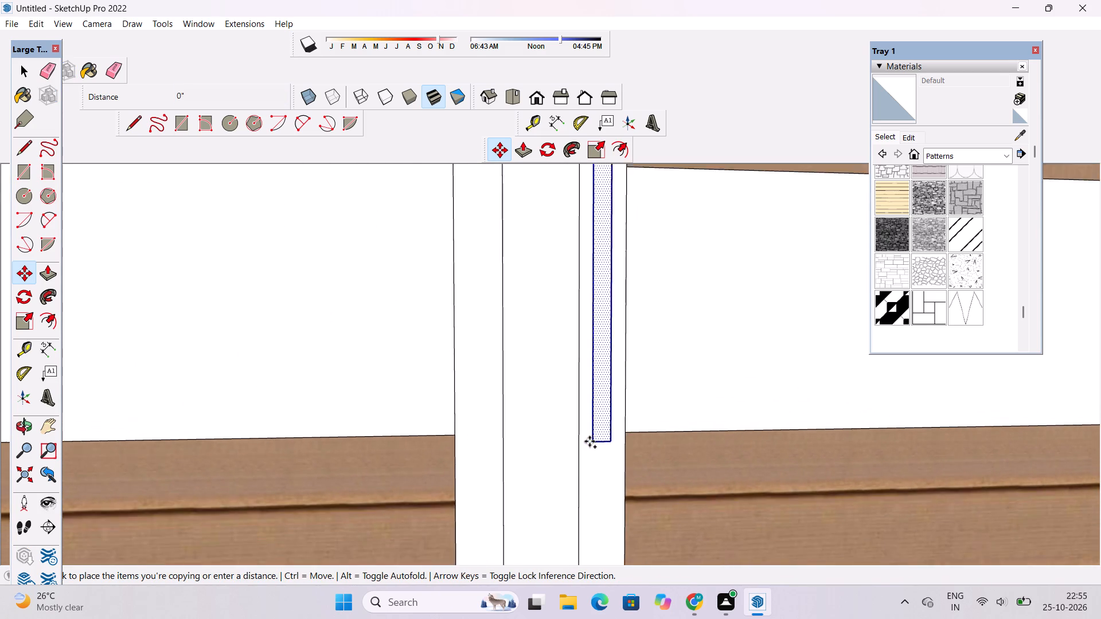
left_click(483, 440)
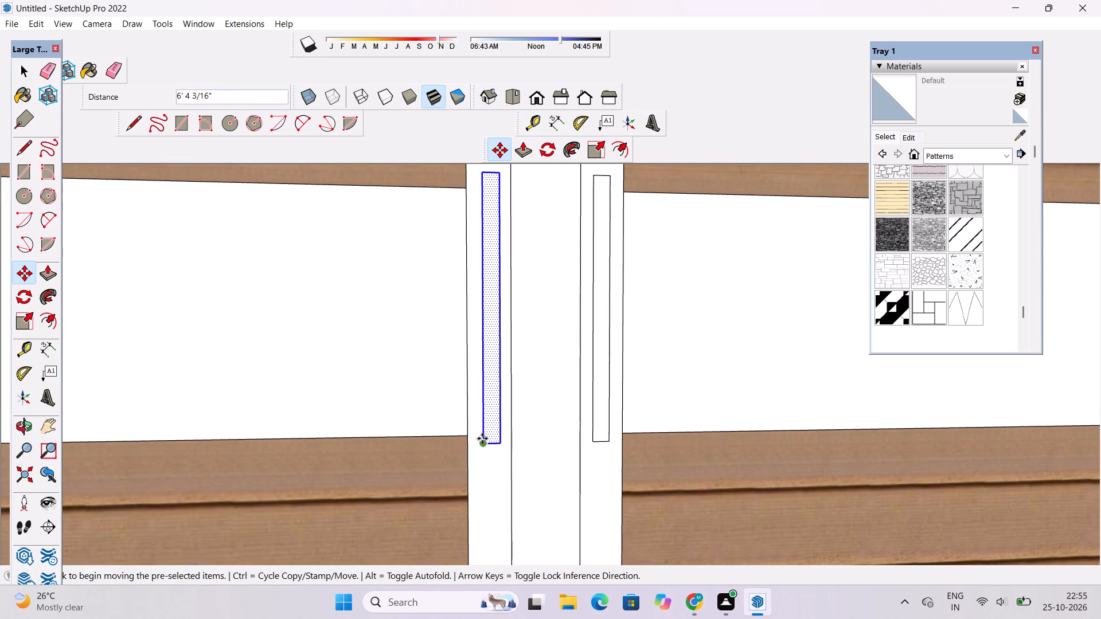
key("space")
left_click(446, 385)
Extrude the narrow rectangle on the left-hand garage door's frame outward by 11" as a handle.
scroll(446, 387, "down", 4)
key("o")
left_click_drag(645, 400, 623, 409)
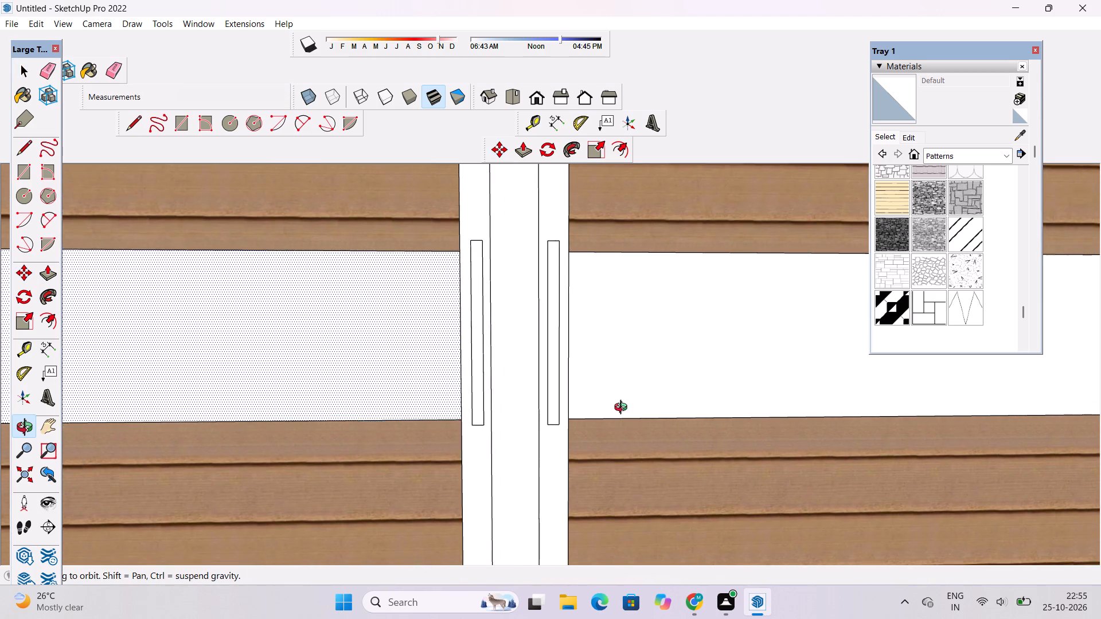
left_click_drag(623, 409, 423, 449)
left_click_drag(439, 420, 501, 411, "shift")
key("space")
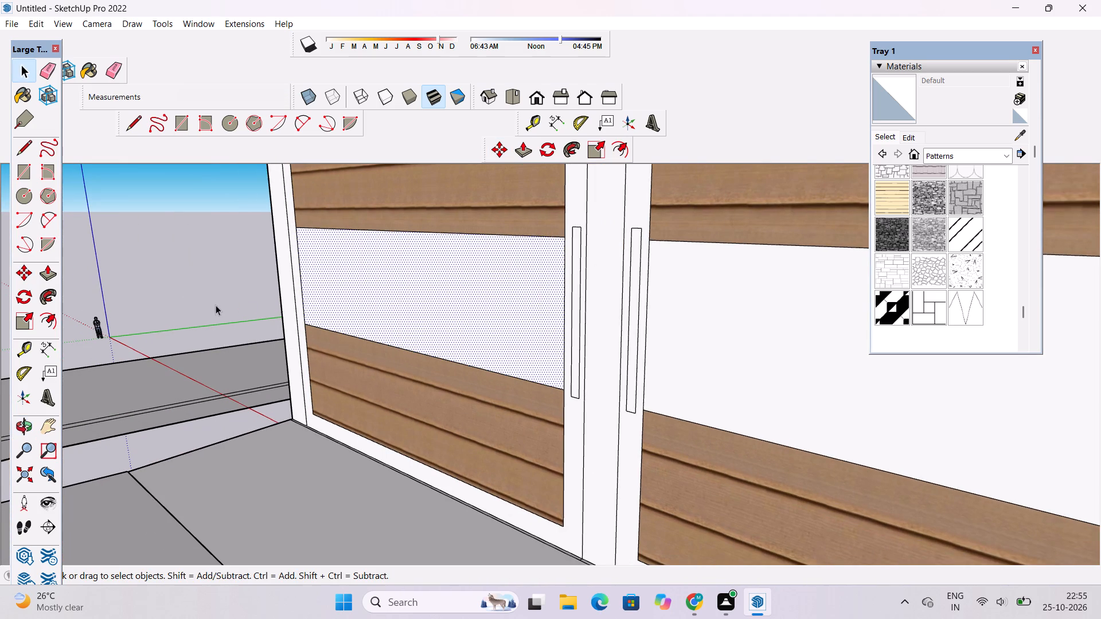
left_click(215, 303)
scroll(552, 295, "up", 3)
left_click(583, 268)
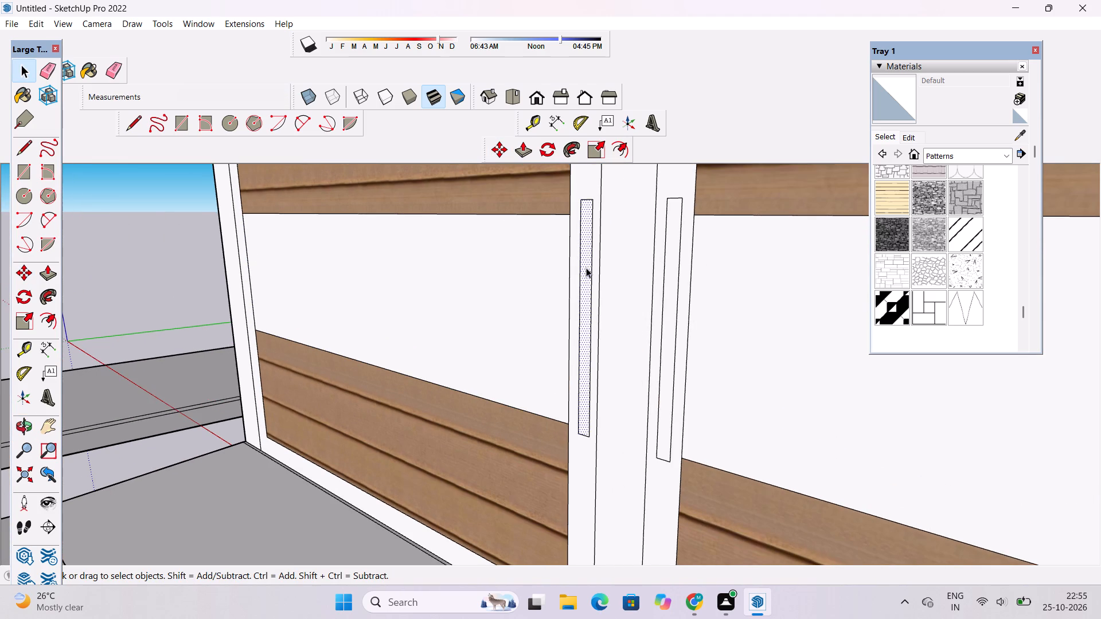
key("p")
left_click(587, 269)
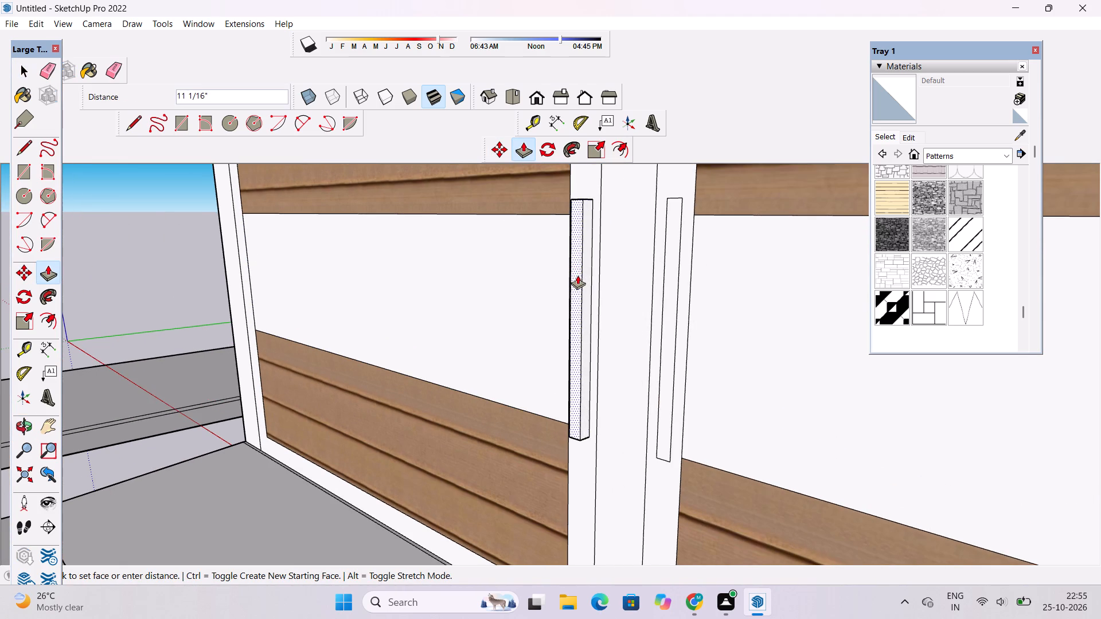
type("11")
key("shift+quotedbl")
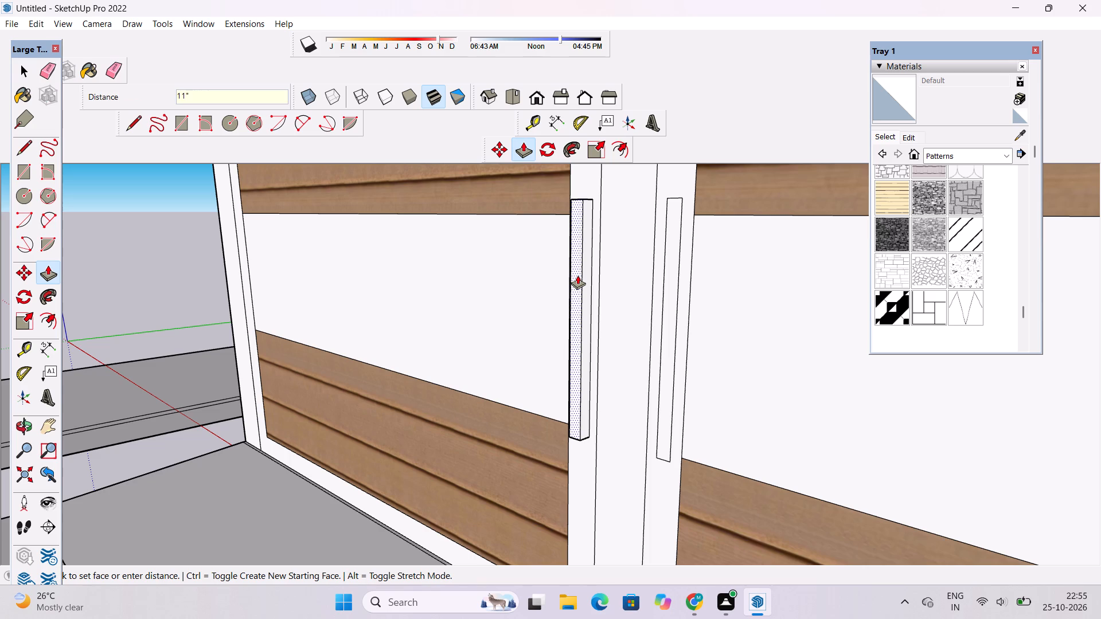
key("Return")
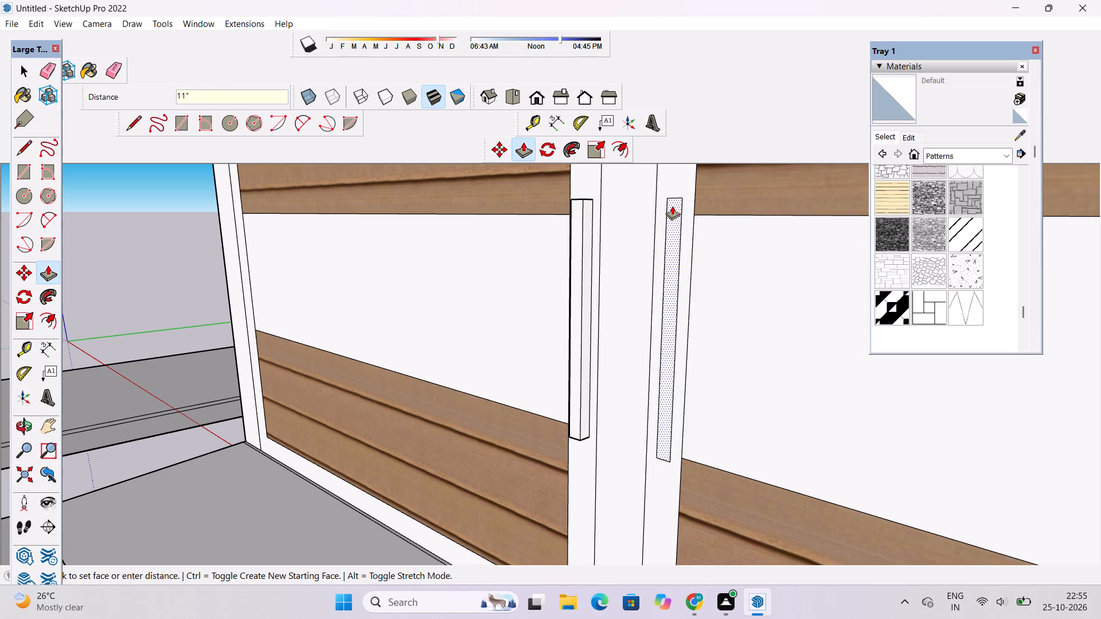
Extrude the narrow rectangle on the right-hand garage door's frame outward by 11" as a matching handle.
left_click(672, 206)
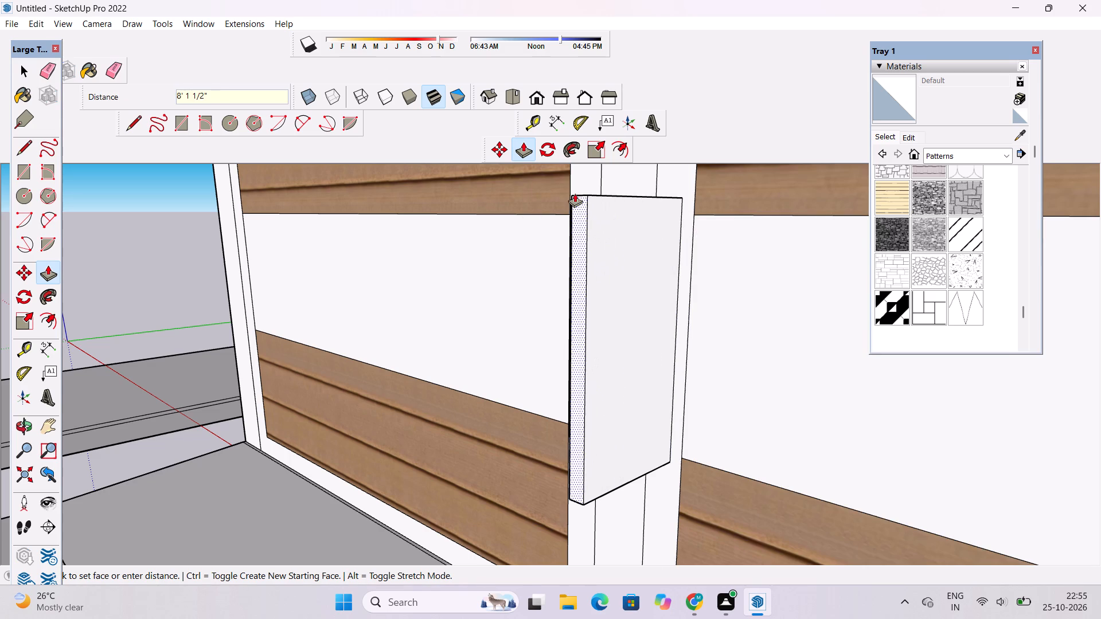
type("11\"")
key("Return")
key("space")
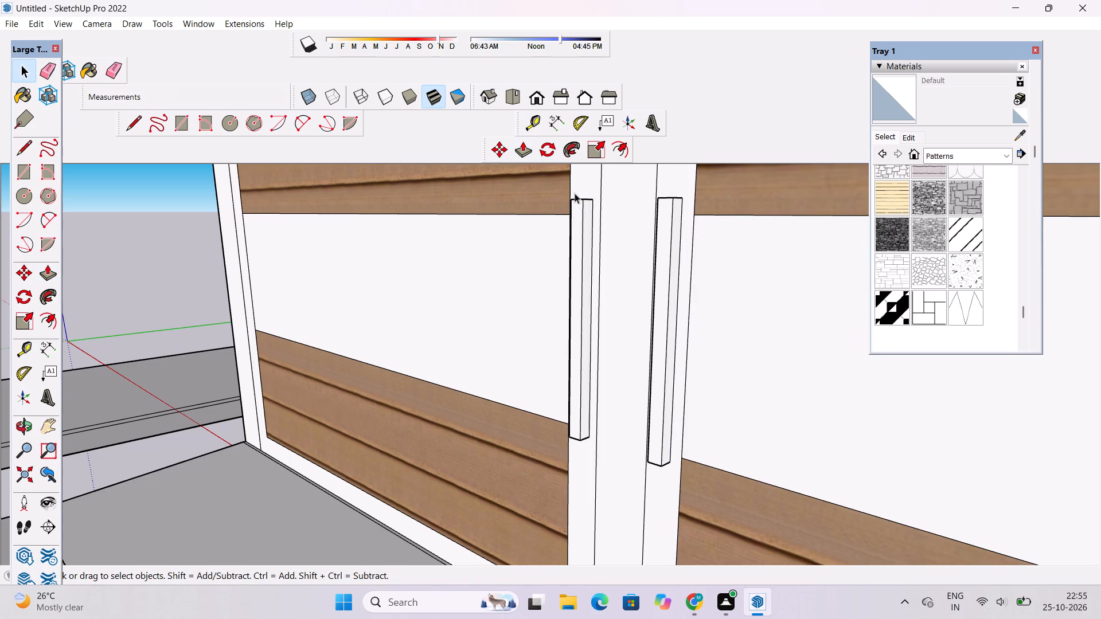
Paint the white middle bands of both garage doors with White Tile Black Accent from the Patterns materials.
type("o")
scroll(577, 198, "down", 5)
left_click_drag(538, 256, 608, 256)
scroll(617, 248, "down", 4)
left_click_drag(620, 252, 589, 265, "shift")
left_click_drag(589, 265, 669, 276)
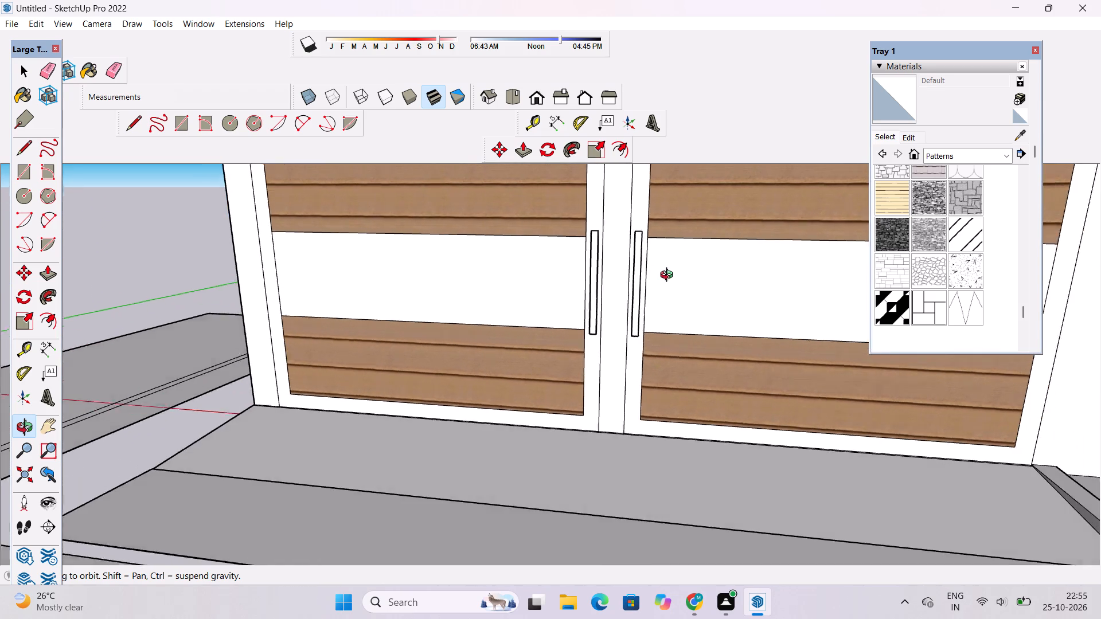
left_click_drag(669, 276, 674, 276)
scroll(681, 270, "down", 4)
left_click_drag(659, 269, 650, 280, "shift")
left_click(887, 305)
left_click(739, 283)
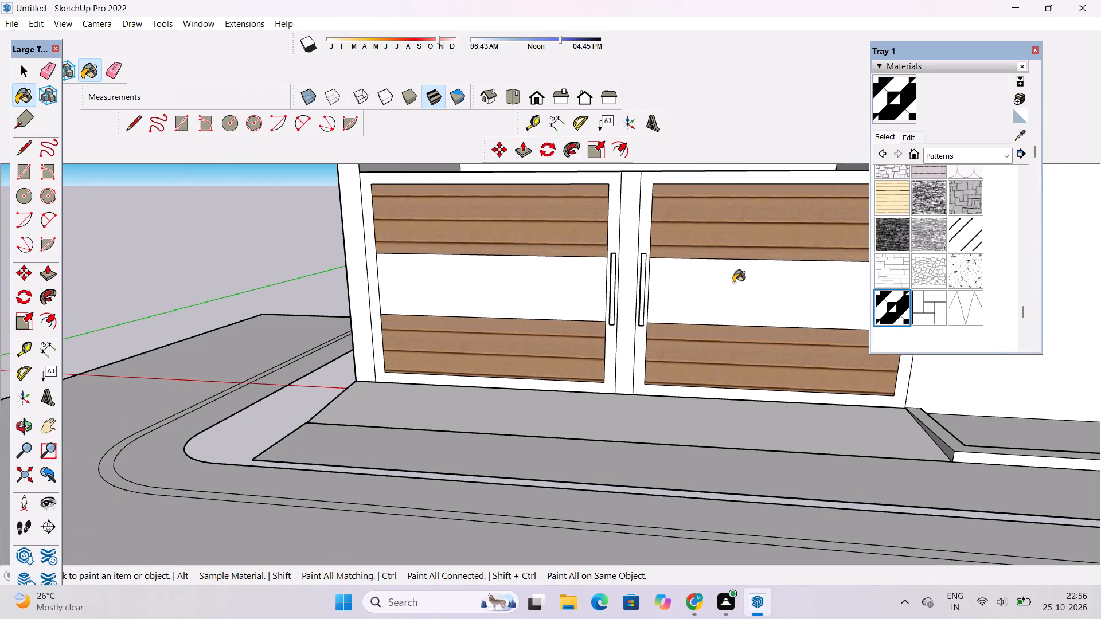
left_click(585, 285)
Paint both garage door frames and the centre post with 0137_Black from the Colors-Named materials, leaving the handles white.
left_click(940, 152)
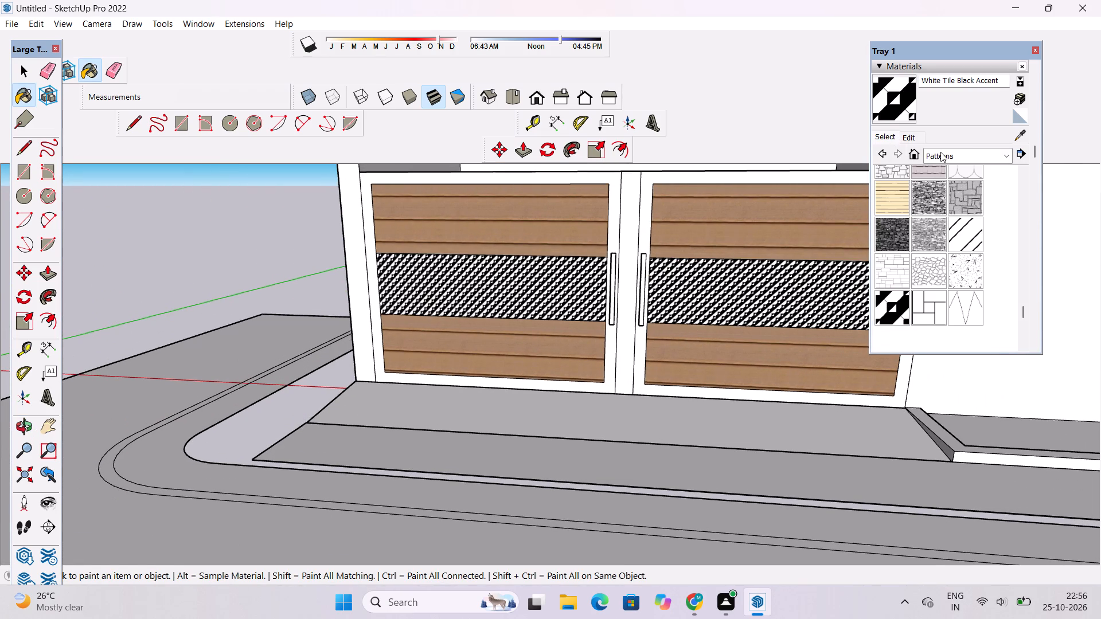
left_click(982, 217)
scroll(982, 217, "down", 14)
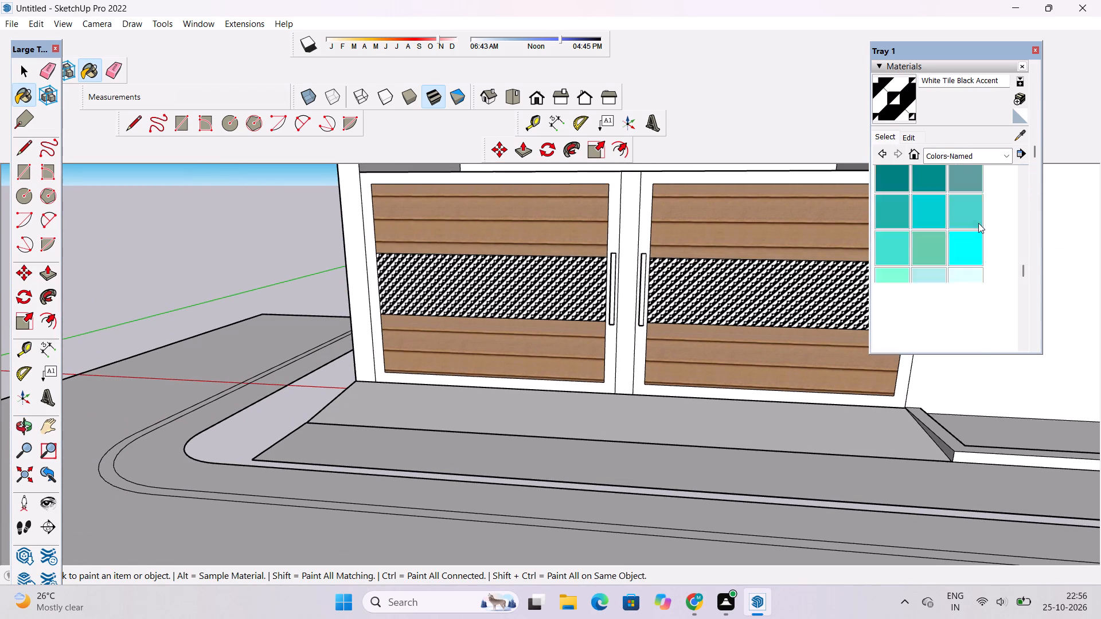
scroll(978, 223, "down", 9)
left_click(919, 248)
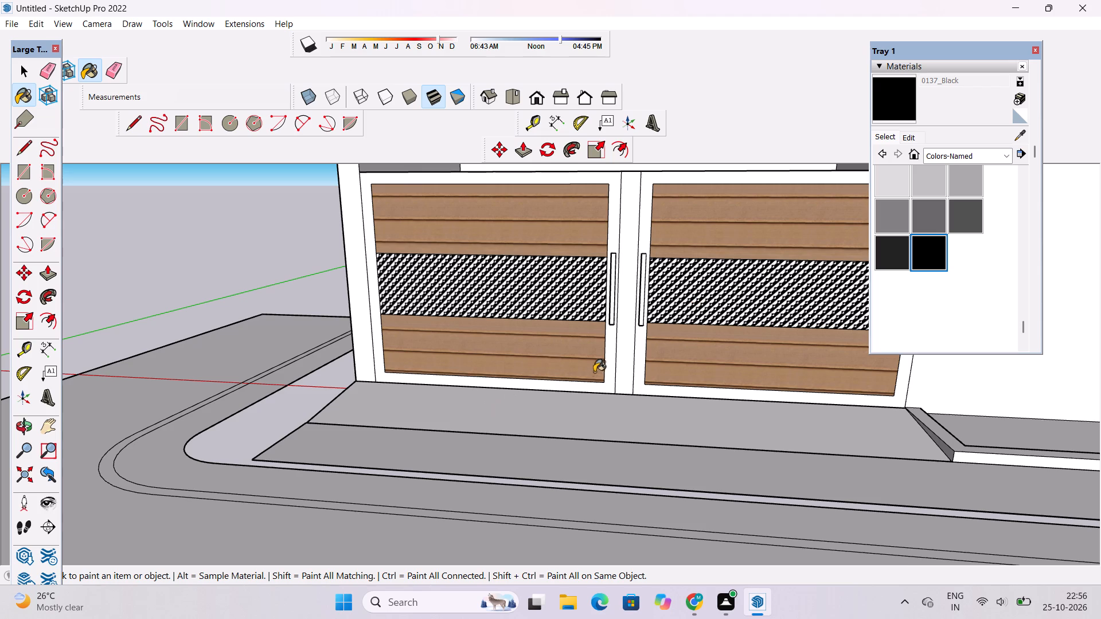
left_click(608, 359)
left_click(624, 344)
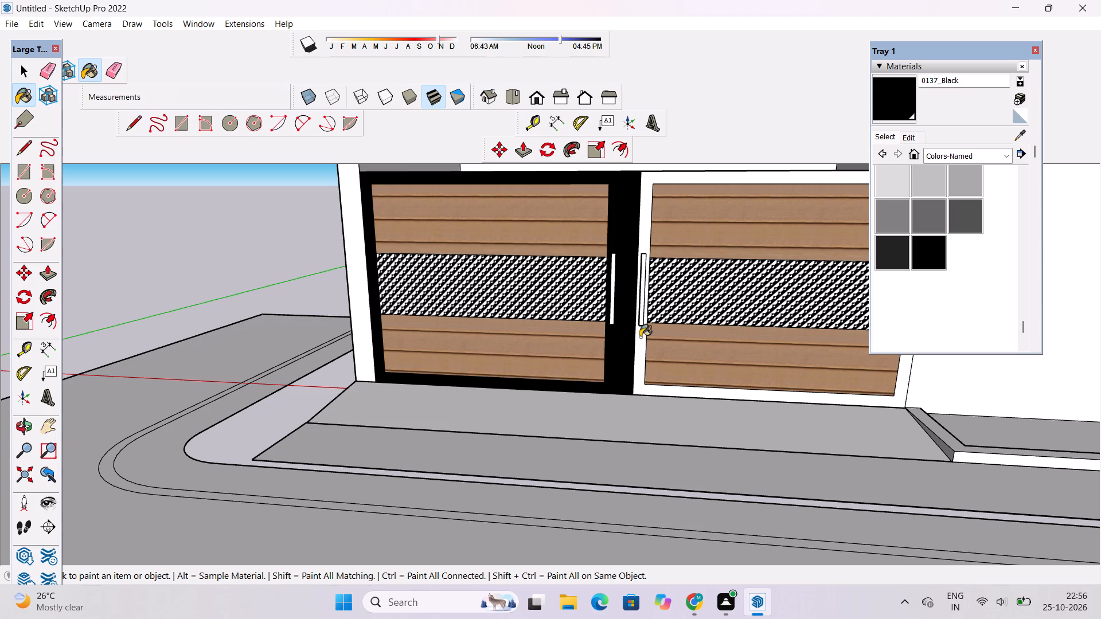
left_click(640, 340)
Examine the finished garage doors and the house's front facade from several angles and distances.
scroll(538, 381, "down", 3)
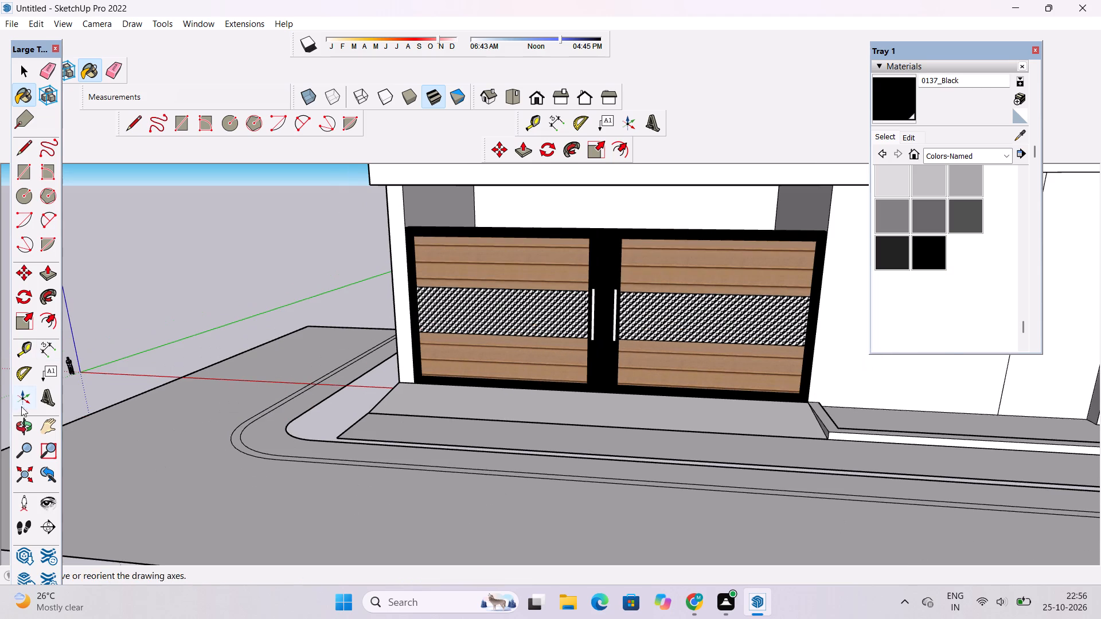
left_click(21, 429)
left_click_drag(268, 381, 574, 338)
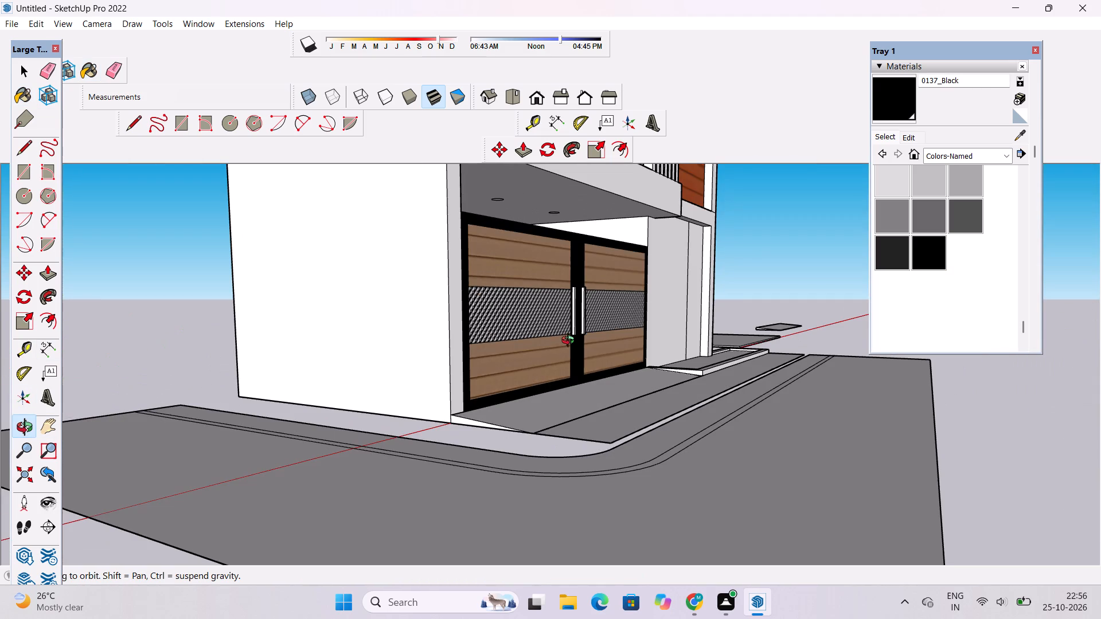
left_click_drag(682, 335, 652, 343, "shift")
left_click_drag(655, 342, 550, 338)
scroll(548, 324, "down", 4)
left_click_drag(550, 322, 553, 356, "shift")
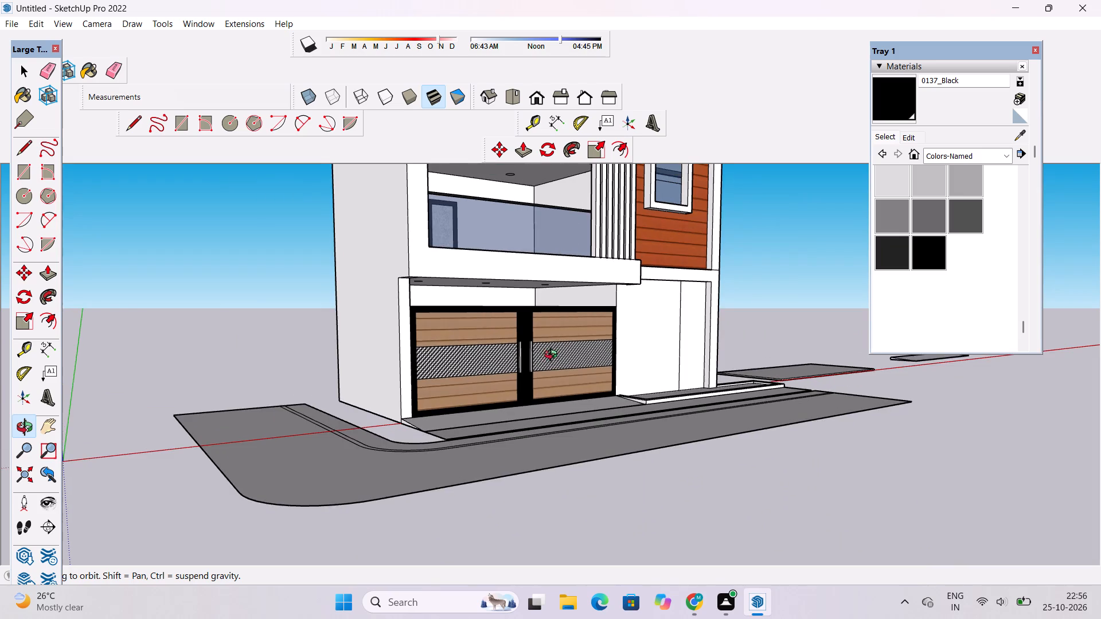
left_click_drag(573, 358, 538, 369)
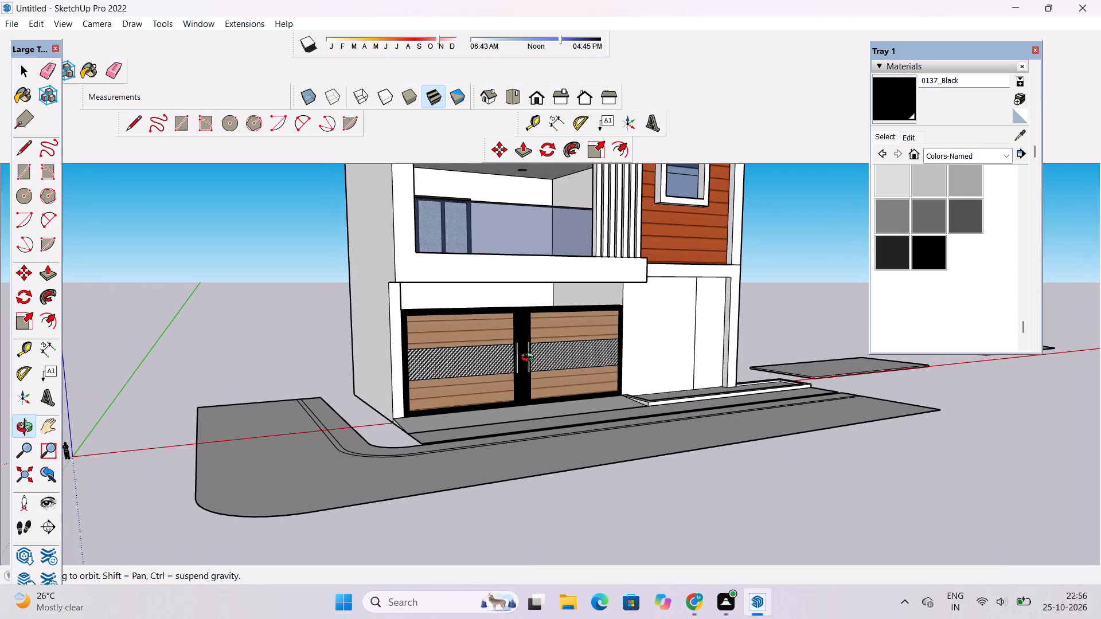
scroll(525, 362, "down", 4, "shift")
left_click_drag(547, 342, 552, 349, "shift")
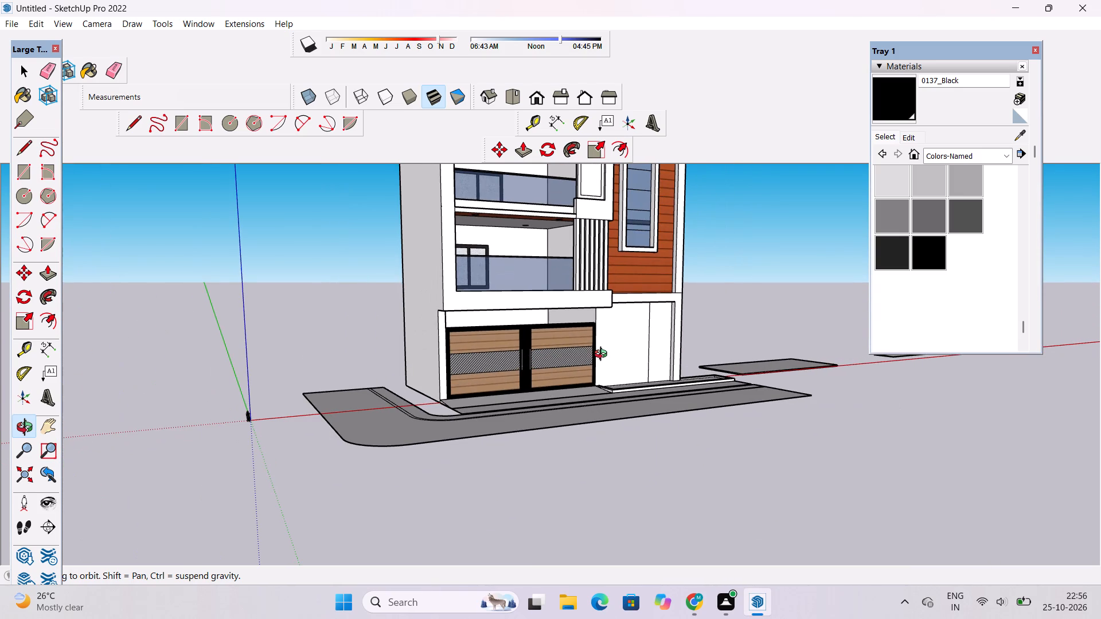
left_click_drag(591, 362, 571, 370, "shift")
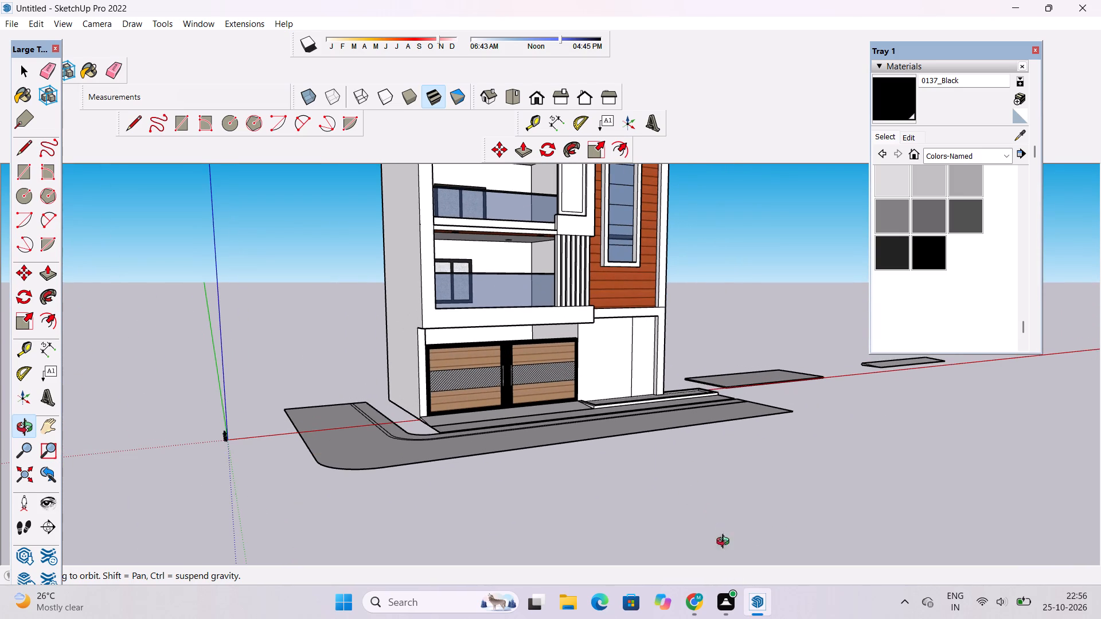
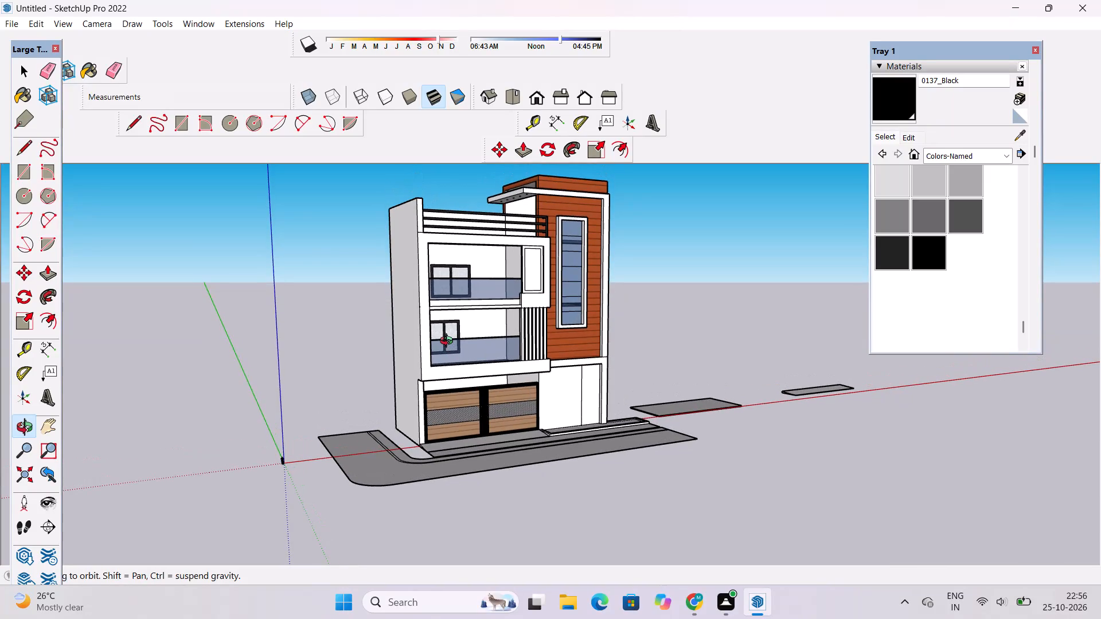
Examine the house's front facade, balconies and garage doors from several angles and distances.
left_click_drag(479, 312, 470, 314, "shift")
scroll(471, 312, "up", 1)
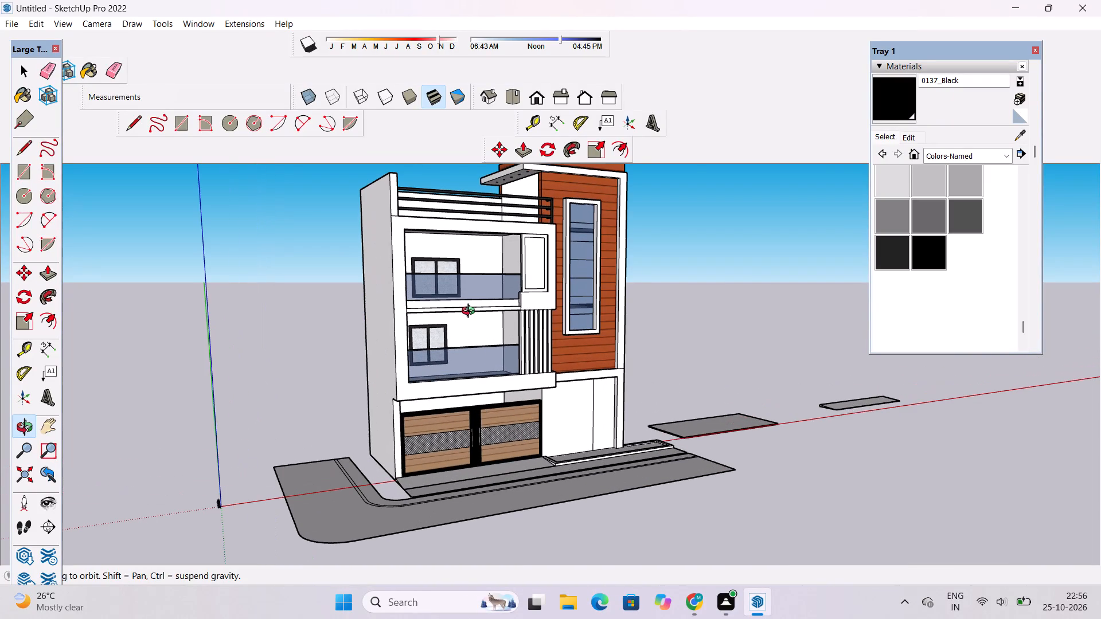
scroll(471, 312, "up", 1)
left_click(479, 306, "shift")
left_click(482, 304, "shift")
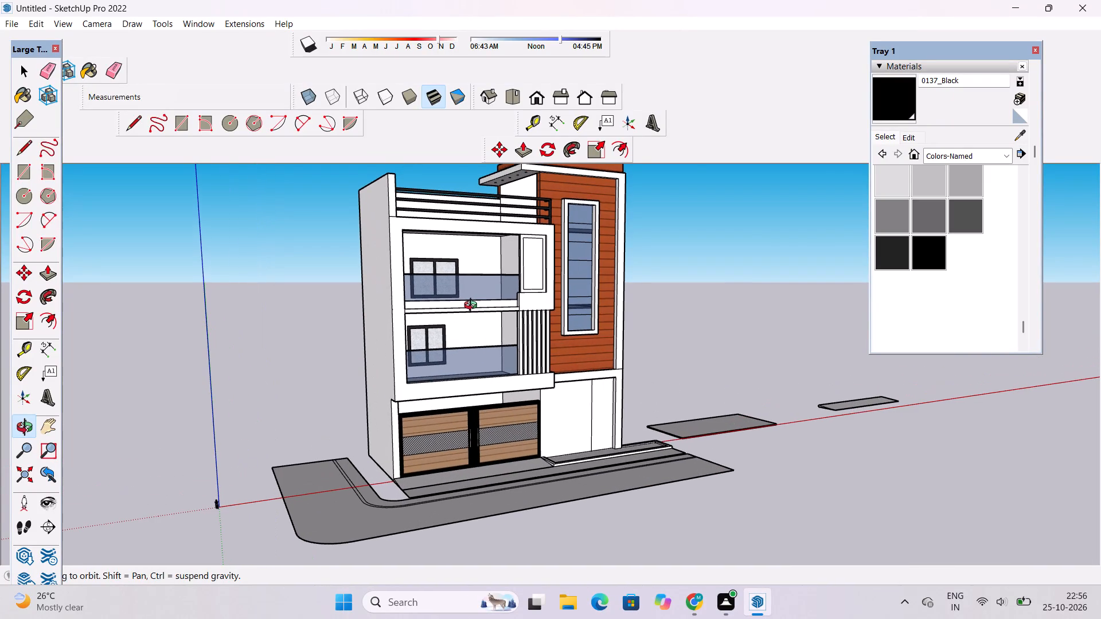
left_click_drag(473, 307, 456, 320, "shift")
left_click_drag(455, 320, 466, 381)
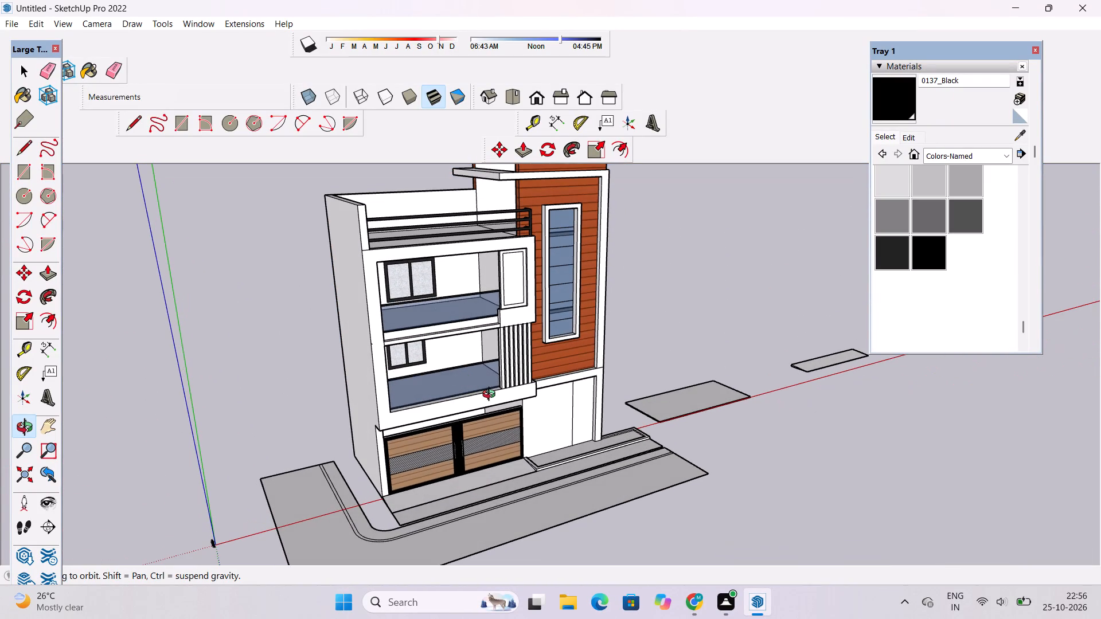
scroll(374, 348, "up", 5)
left_click_drag(377, 359, 384, 382, "shift")
scroll(385, 383, "up", 5)
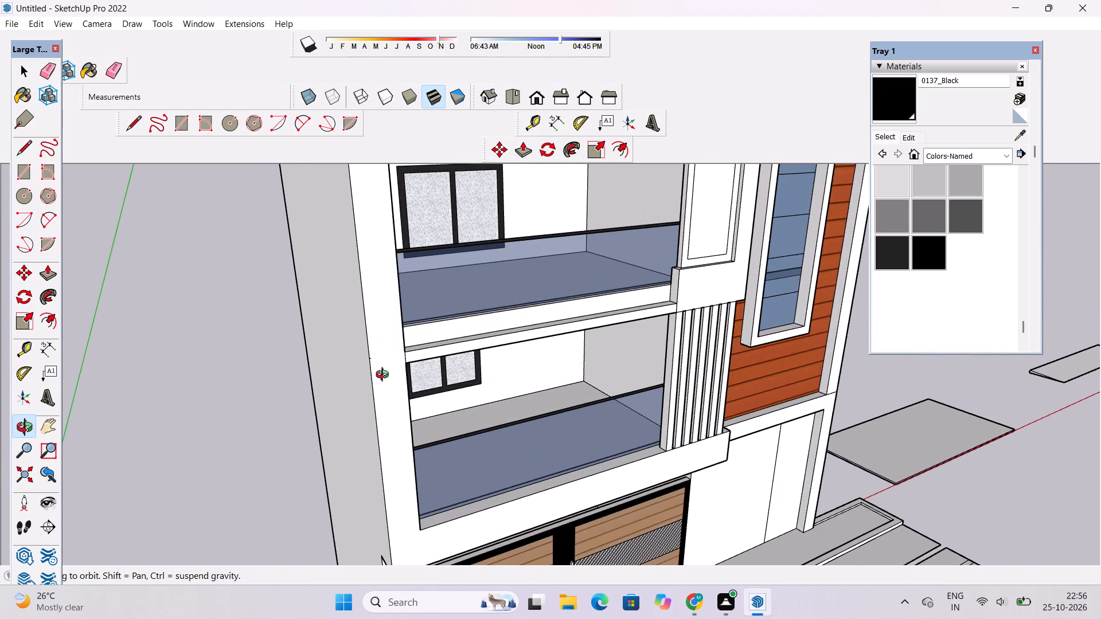
scroll(385, 376, "up", 14)
scroll(361, 307, "down", 14)
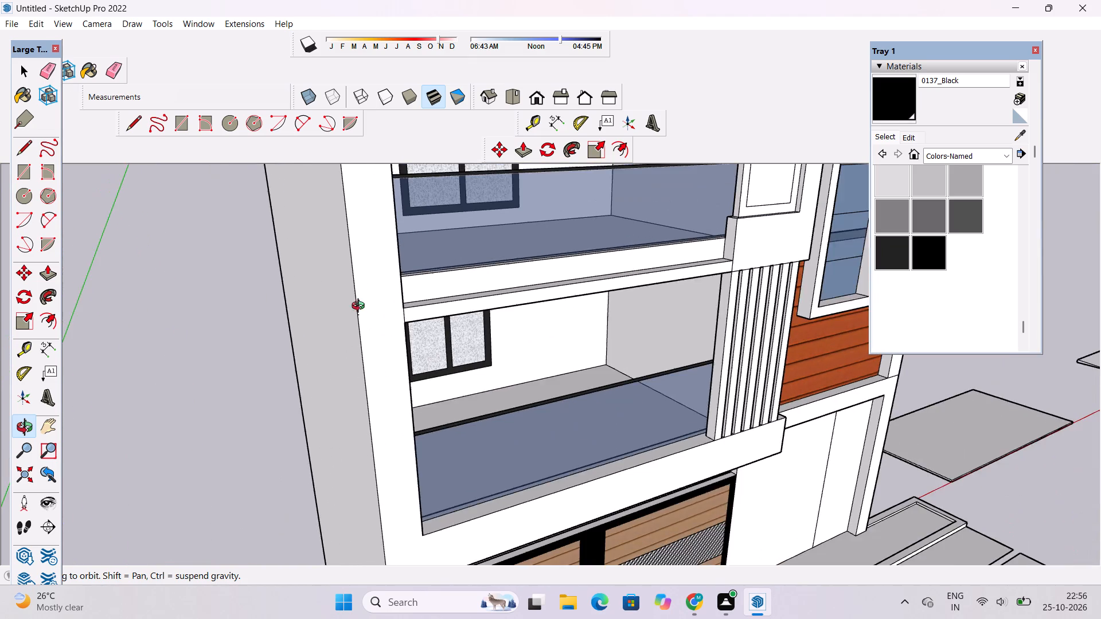
left_click_drag(421, 388, 412, 348)
left_click_drag(557, 395, 544, 389, "shift")
scroll(532, 363, "down", 6)
left_click_drag(596, 397, 569, 394)
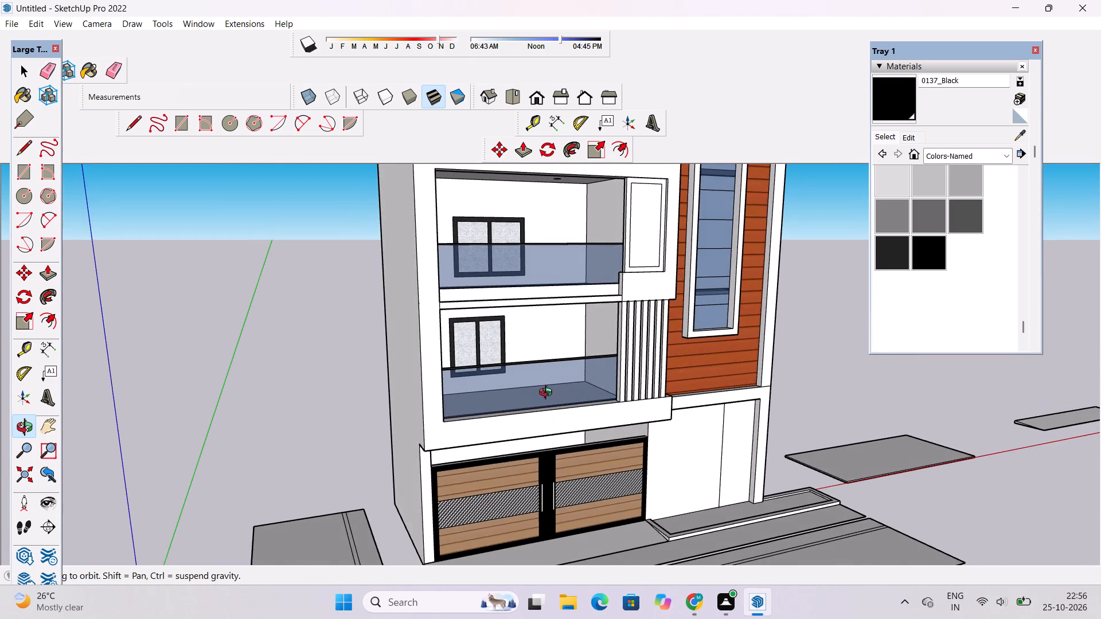
scroll(536, 390, "down", 3)
left_click(548, 386, "shift")
left_click_drag(548, 386, 485, 389)
scroll(491, 385, "down", 4)
left_click_drag(573, 382, 524, 412, "shift")
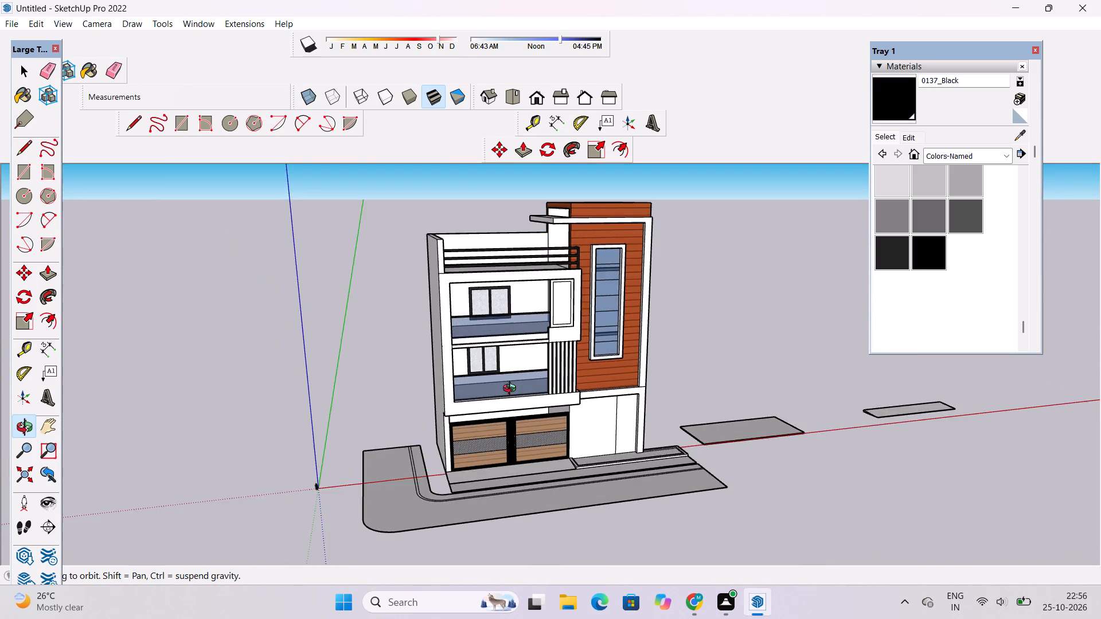
Paint the front face of the large frame around both balconies with 0119_RosyBrown from the Colors-Named materials.
scroll(458, 326, "up", 5)
left_click_drag(458, 324, 471, 354, "shift")
scroll(969, 209, "up", 3)
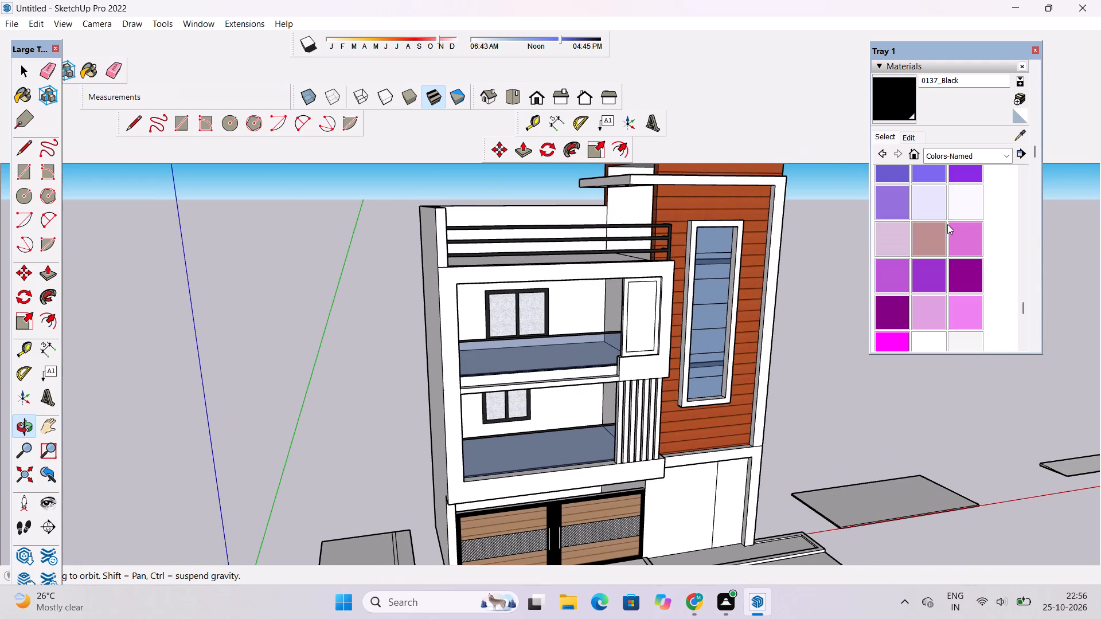
left_click(935, 230)
scroll(665, 275, "up", 4)
left_click(663, 267)
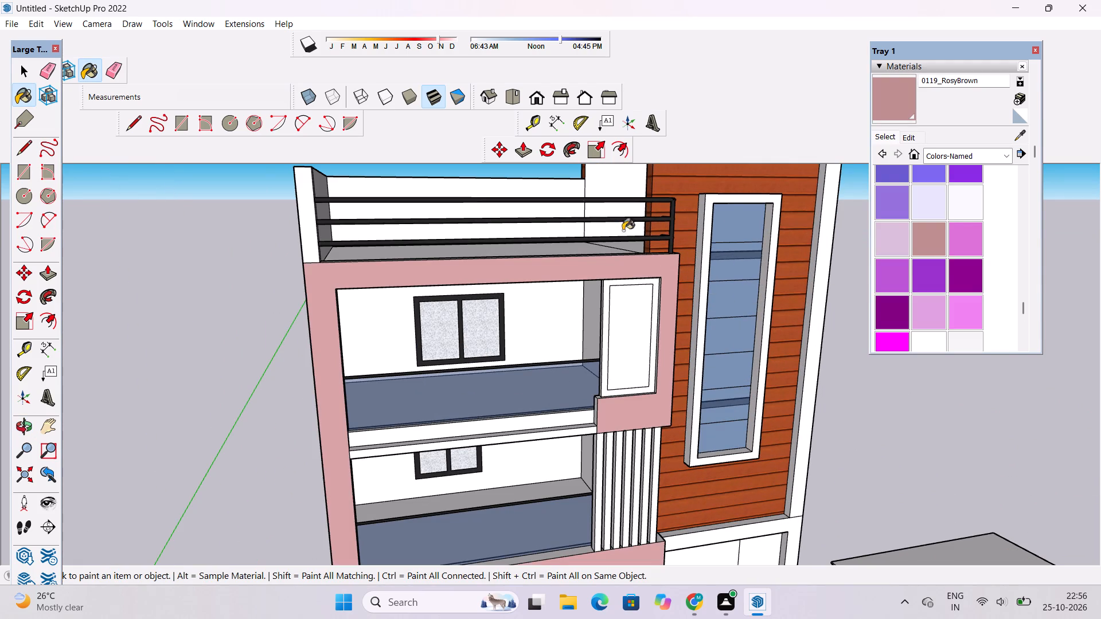
Darken the 0119_RosyBrown material's colour to a deeper muted brown.
scroll(581, 231, "down", 3)
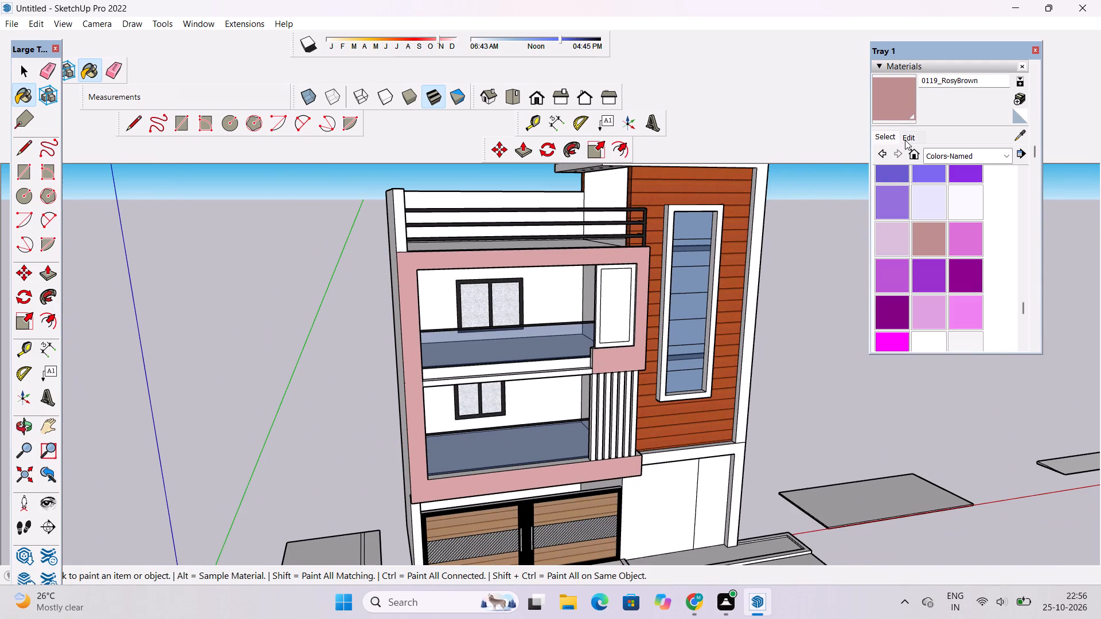
left_click(905, 140)
left_click(944, 204)
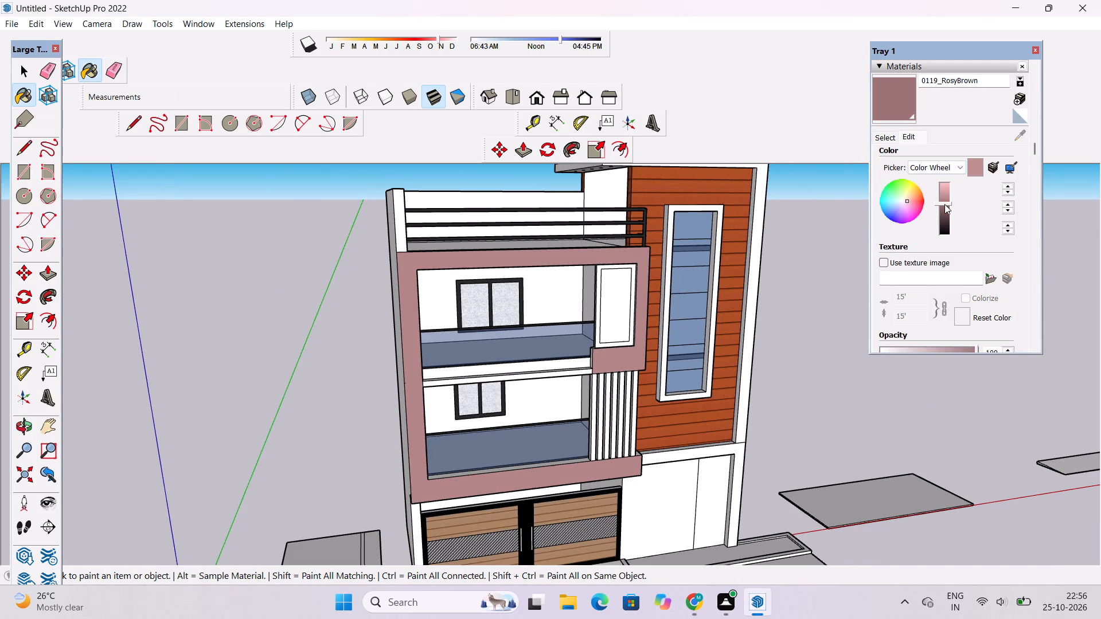
left_click(944, 206)
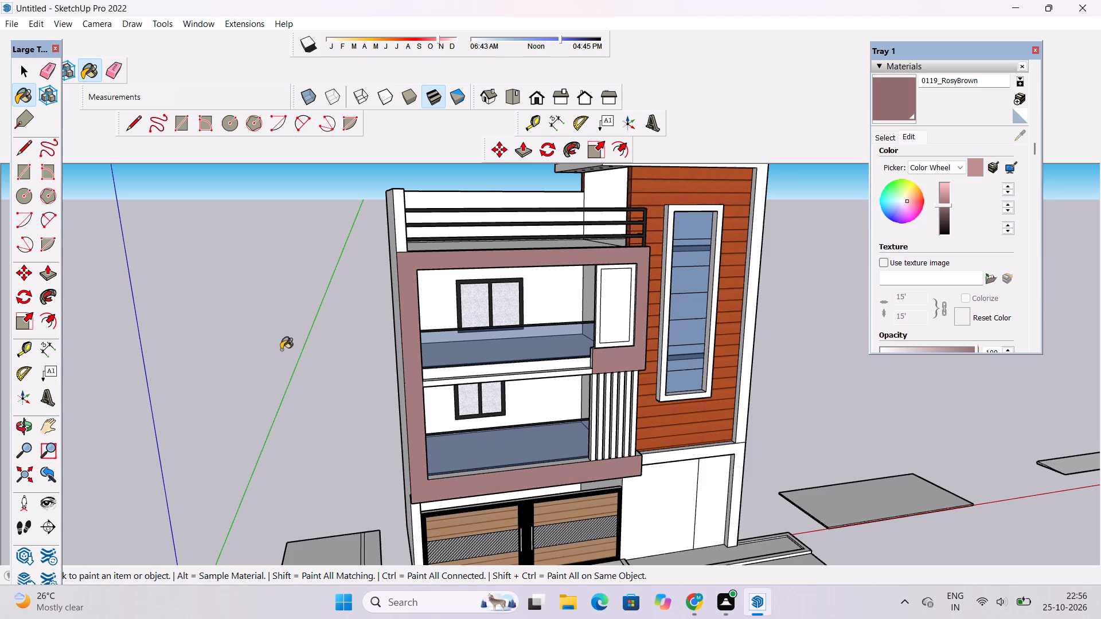
Paint the outer side face of the upper balcony frame, on the tower side, with the darkened 0119_RosyBrown.
left_click(22, 421)
left_click_drag(288, 327, 392, 331)
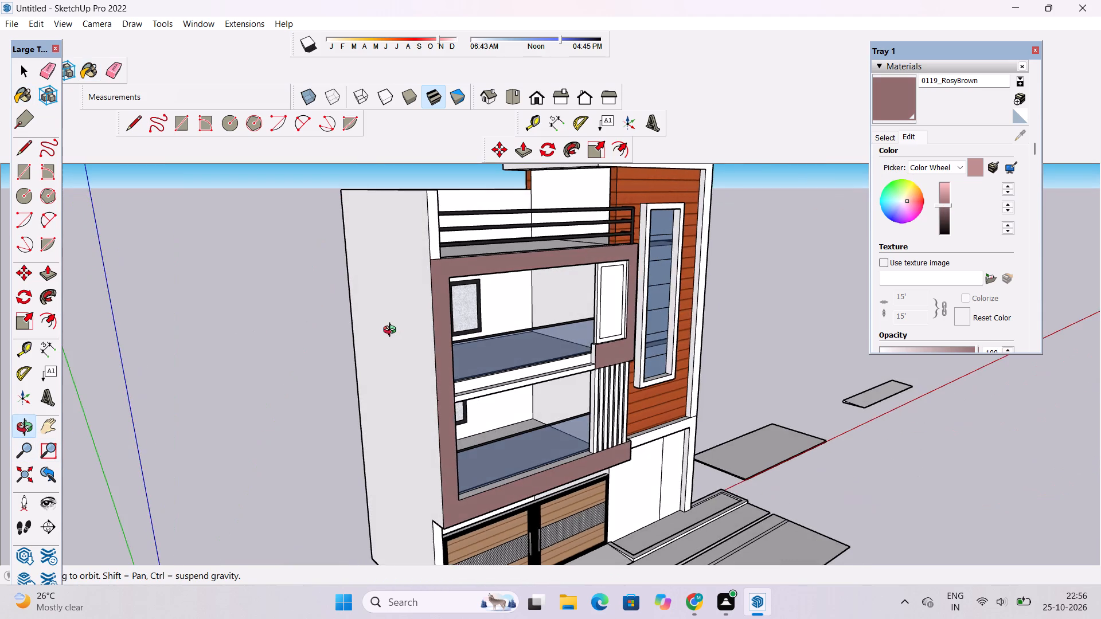
scroll(392, 331, "down", 4)
left_click_drag(689, 332, 385, 323)
scroll(646, 377, "up", 4)
left_click_drag(646, 380, 556, 378, "shift")
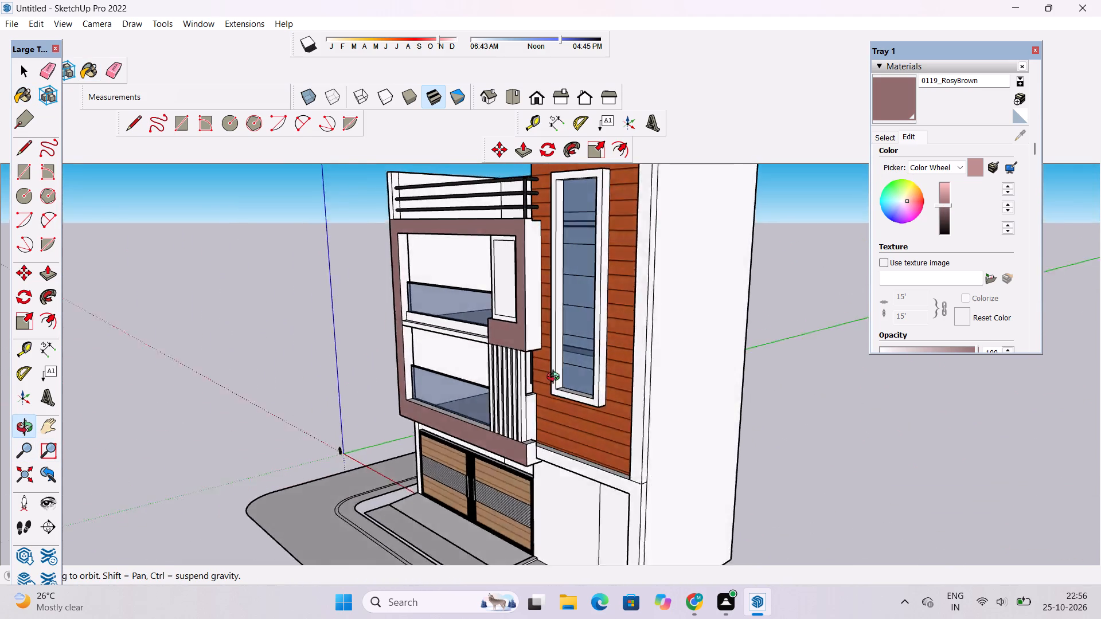
left_click_drag(556, 378, 471, 394, "shift")
left_click(905, 103)
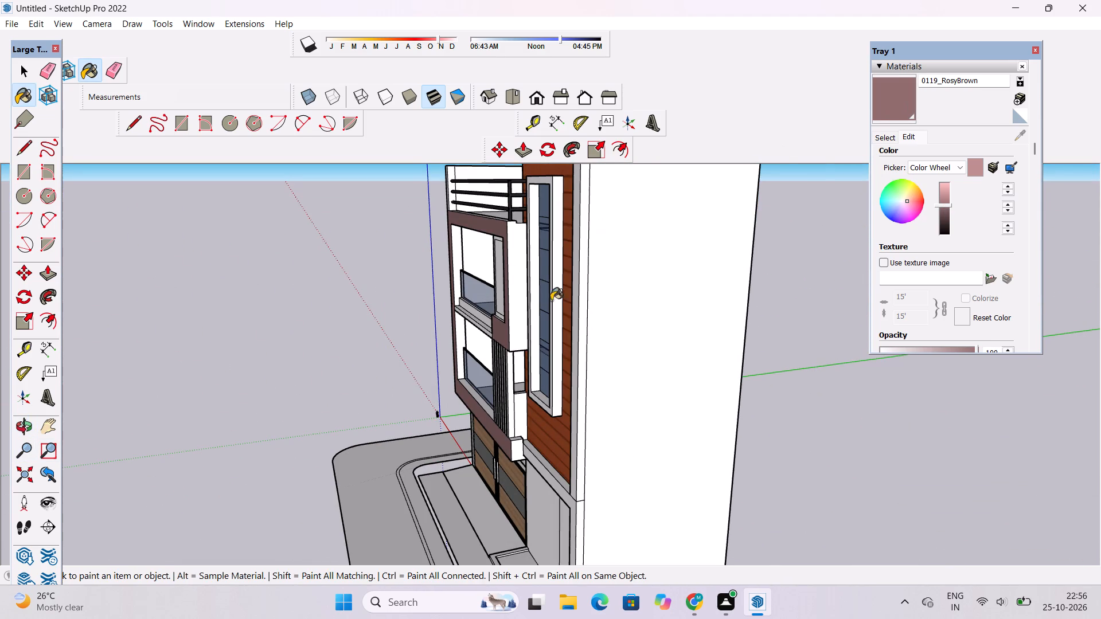
scroll(521, 319, "up", 6)
left_click(516, 305)
Paint the lower ledge's end and top faces and the low side wall behind the vertical slats with 0119_RosyBrown.
scroll(603, 211, "down", 2)
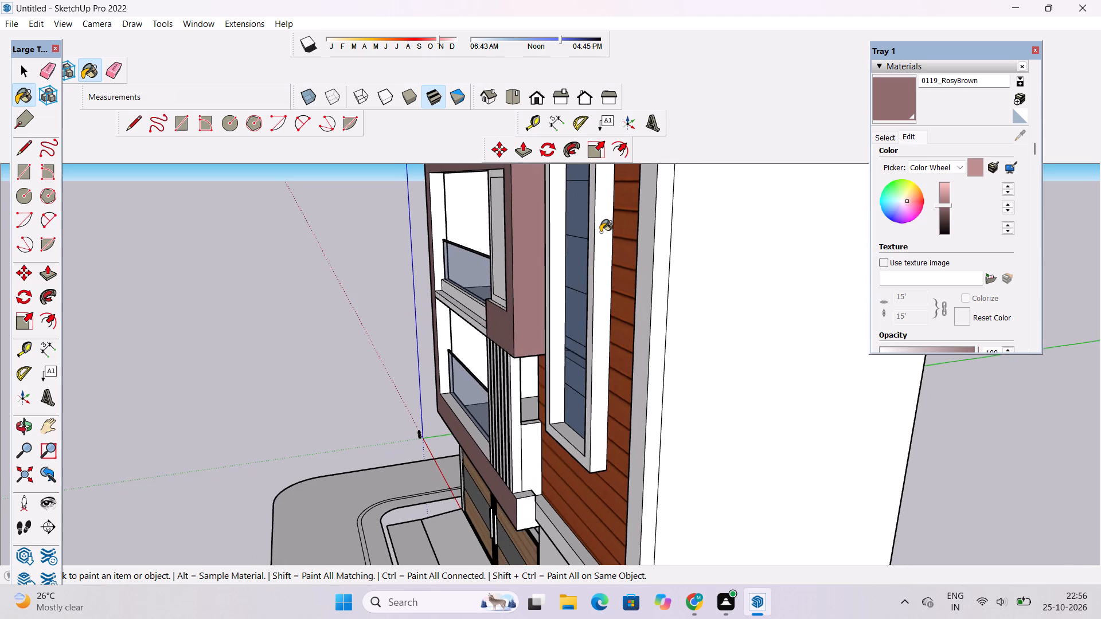
scroll(596, 236, "down", 3)
scroll(493, 365, "up", 5)
scroll(488, 152, "down", 4)
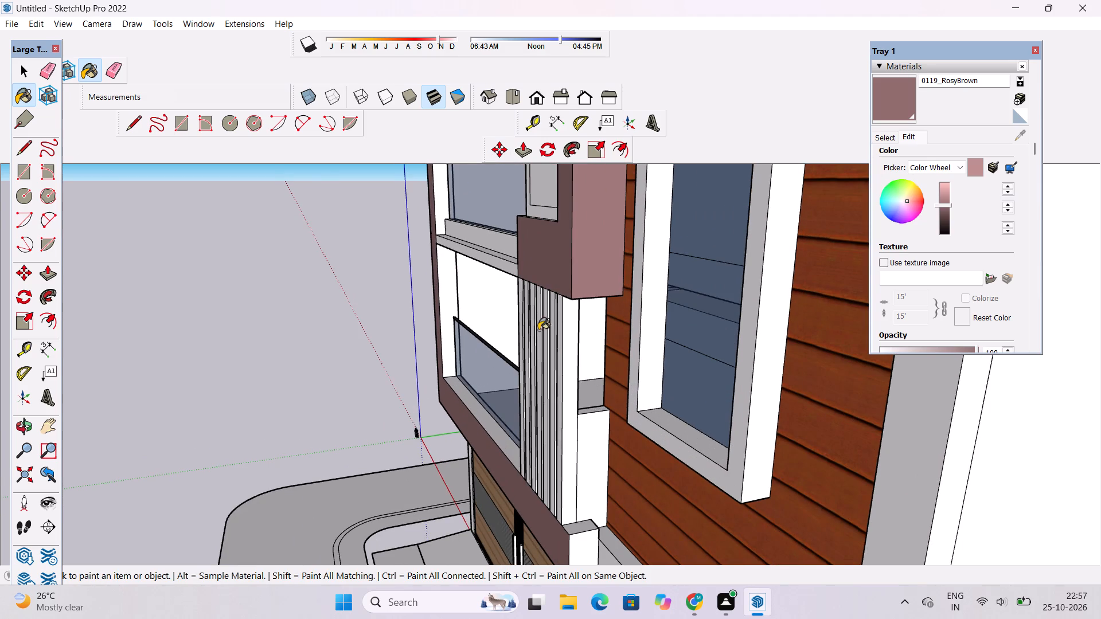
scroll(553, 247, "down", 7)
scroll(558, 377, "up", 8)
left_click(591, 459)
scroll(592, 450, "up", 5)
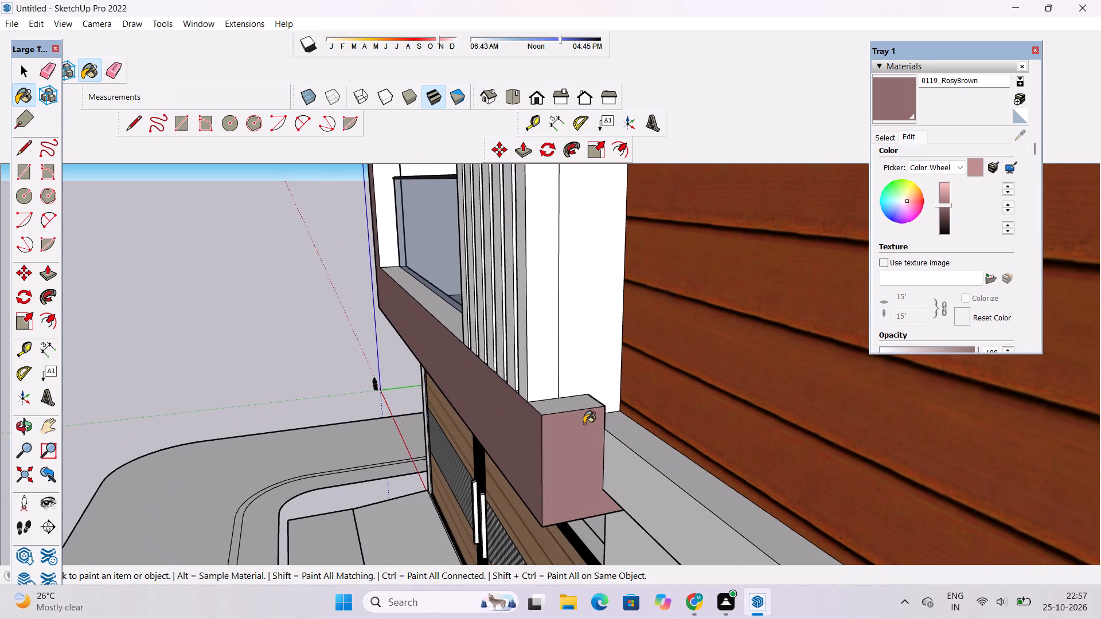
left_click(582, 405)
scroll(618, 386, "down", 5)
left_click(614, 326)
Paint the lower balcony's sill top and the inner side faces of the frame at both balconies with 0119_RosyBrown.
scroll(621, 362, "down", 5)
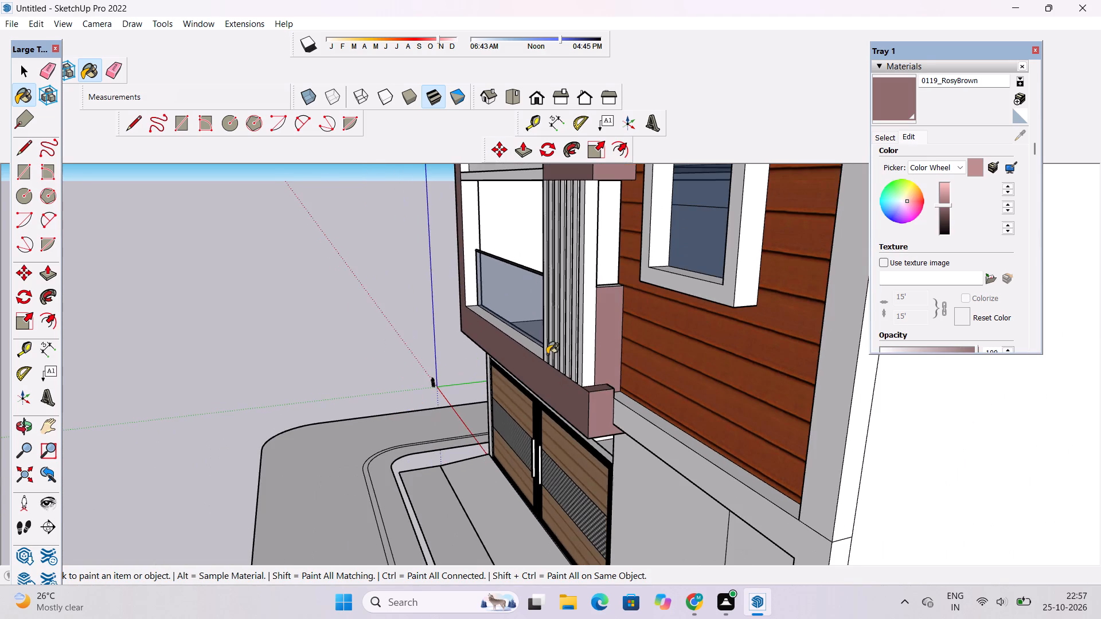
scroll(537, 351, "up", 4)
left_click(537, 343)
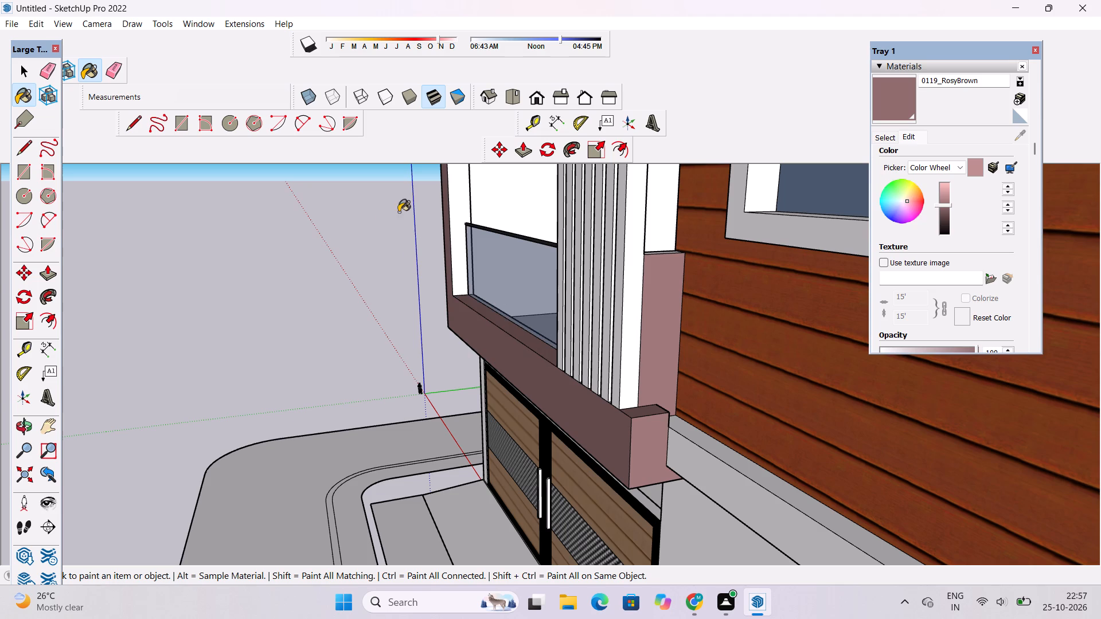
left_click(452, 231)
scroll(454, 274, "down", 10)
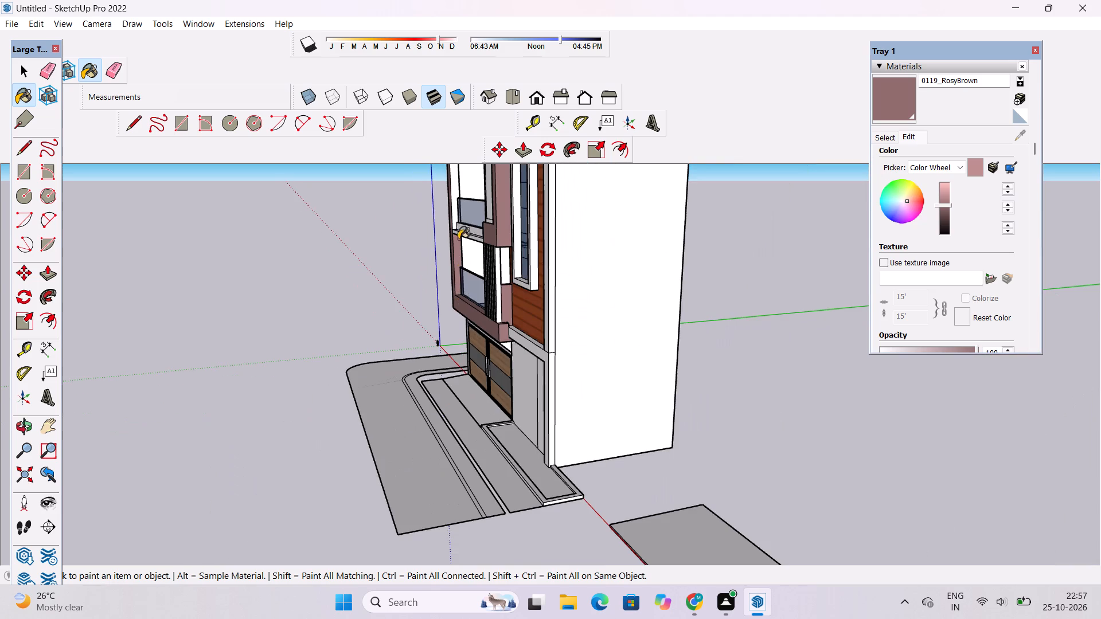
scroll(456, 222, "up", 5)
left_click(454, 206)
Paint the side and top of the frame's block above the slats, and the reveal beside the white panel, with 0119_RosyBrown.
scroll(493, 339, "down", 5)
scroll(493, 297, "up", 7)
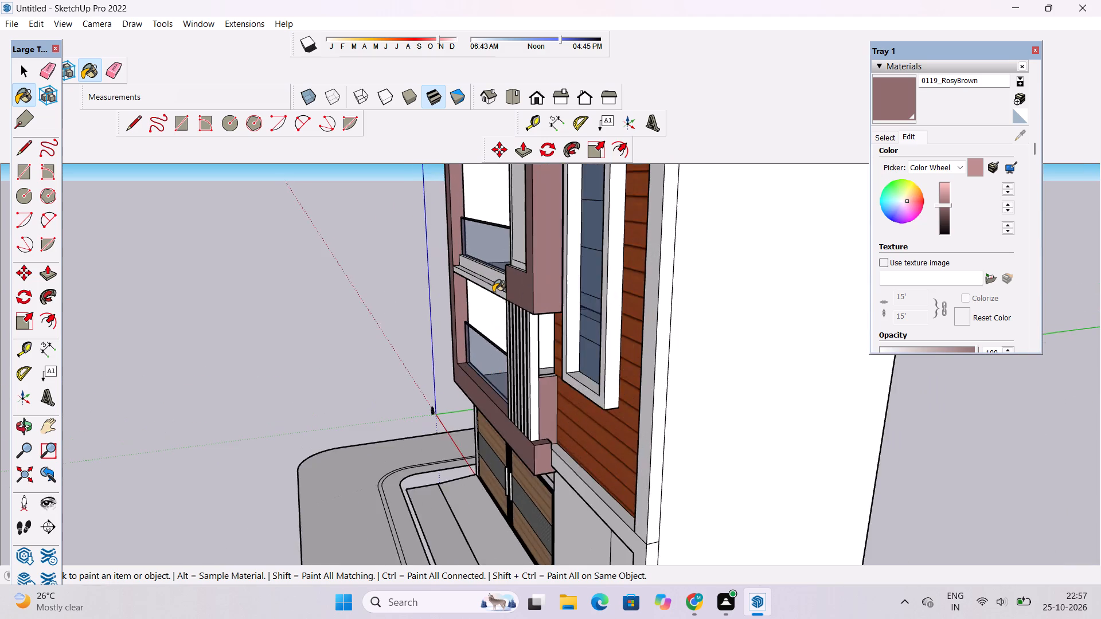
scroll(493, 292, "up", 7)
scroll(520, 319, "down", 4)
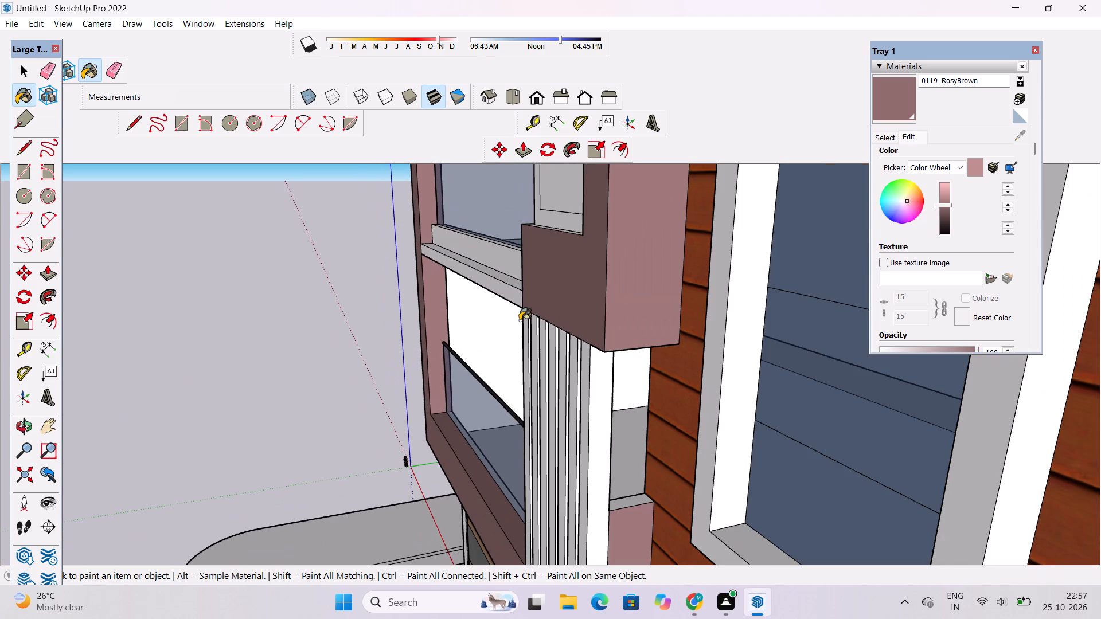
key("o")
left_click_drag(478, 259, 849, 328)
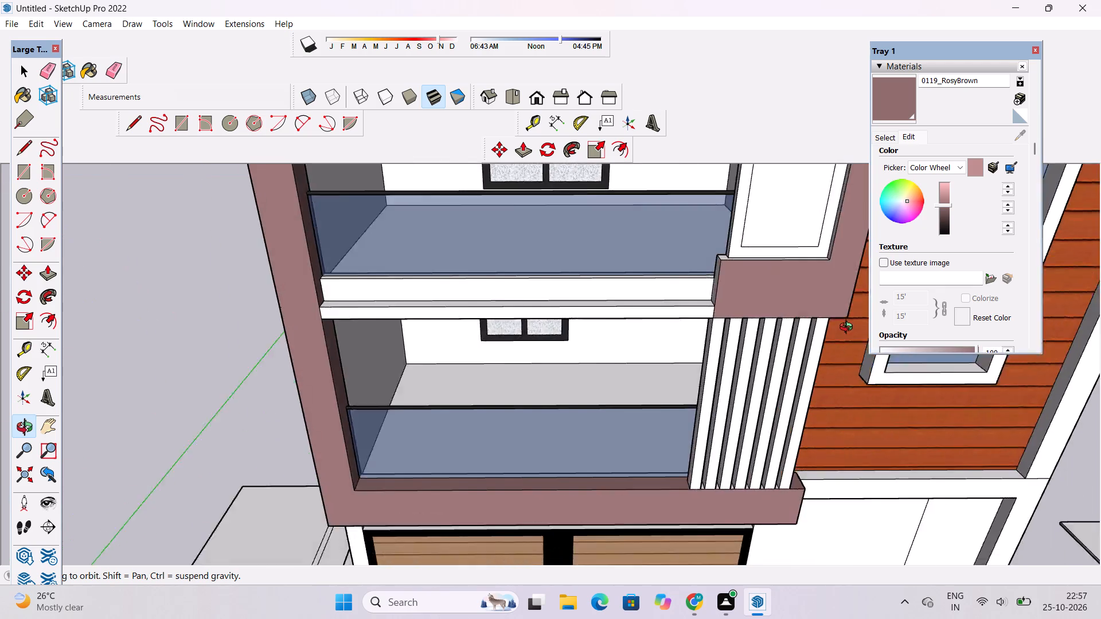
left_click_drag(849, 328, 924, 328)
left_click_drag(794, 271, 702, 323, "shift")
scroll(698, 297, "up", 4)
left_click_drag(673, 304, 655, 334, "shift")
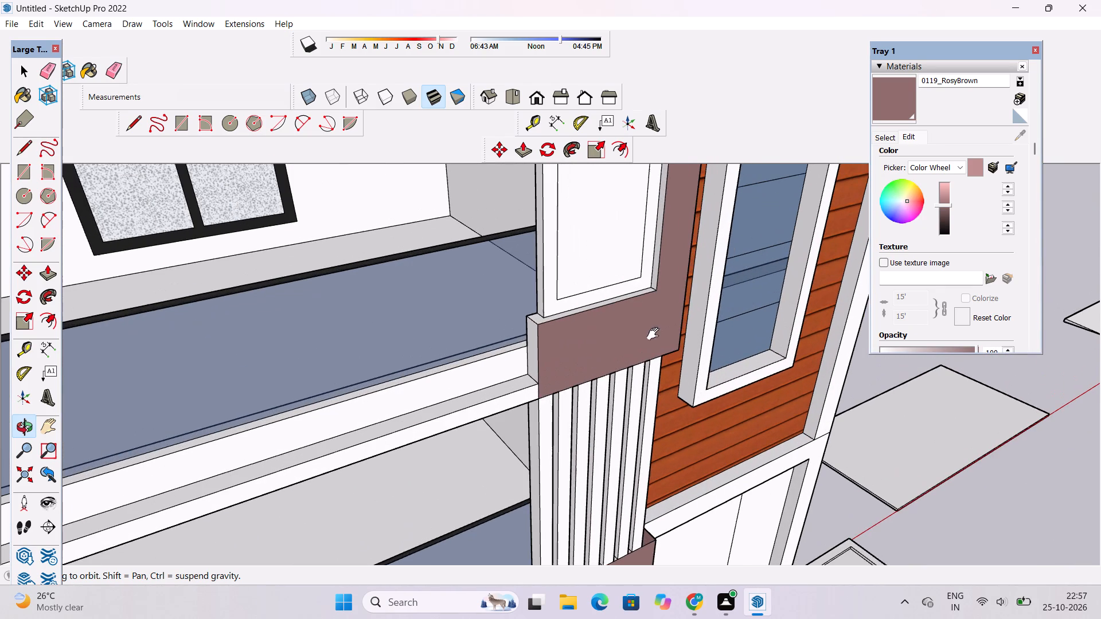
left_click_drag(655, 334, 656, 334, "shift")
left_click(903, 111)
scroll(524, 337, "up", 9)
left_click(540, 322)
left_click(548, 304)
scroll(503, 374, "down", 6)
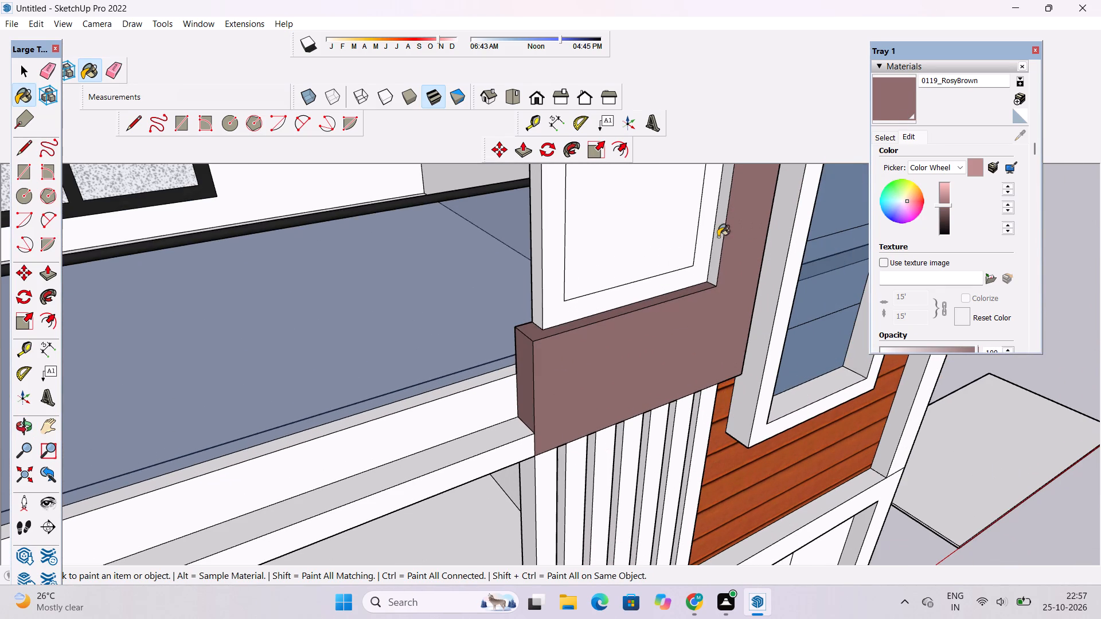
left_click(703, 240)
Paint the balcony frame's top face, beneath the terrace railing, with 0119_RosyBrown.
scroll(683, 329, "down", 10)
key("o")
left_click_drag(681, 336, 666, 296)
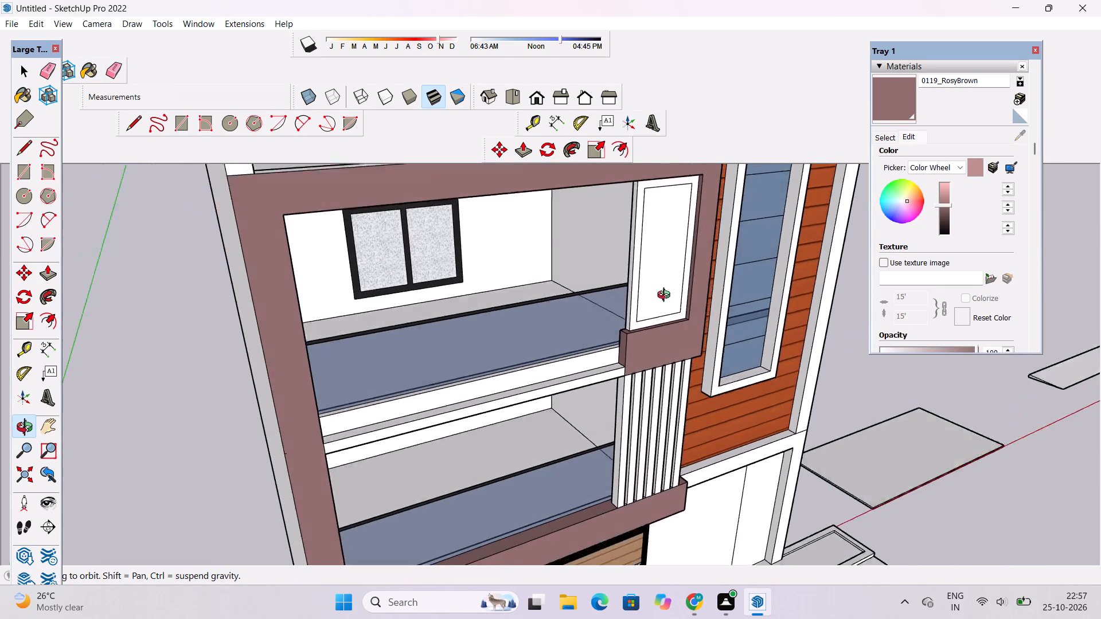
left_click_drag(666, 296, 637, 212)
left_click_drag(637, 212, 688, 273, "shift")
left_click_drag(688, 273, 610, 206)
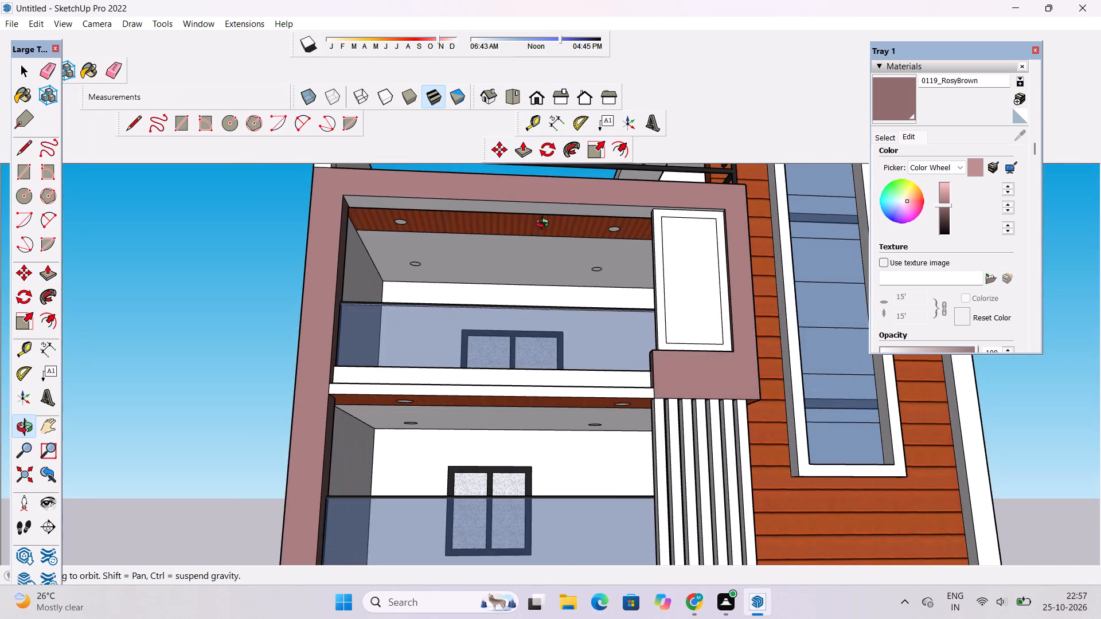
scroll(474, 225, "up", 2)
left_click_drag(503, 209, 587, 463)
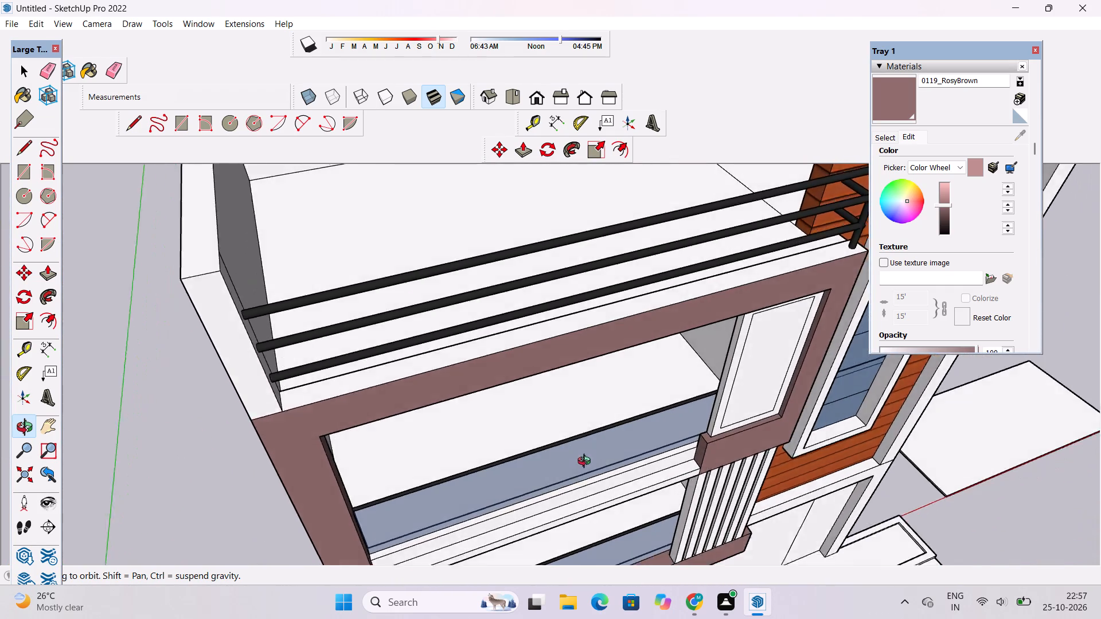
left_click_drag(587, 463, 628, 487)
left_click(883, 100)
scroll(786, 290, "up", 5)
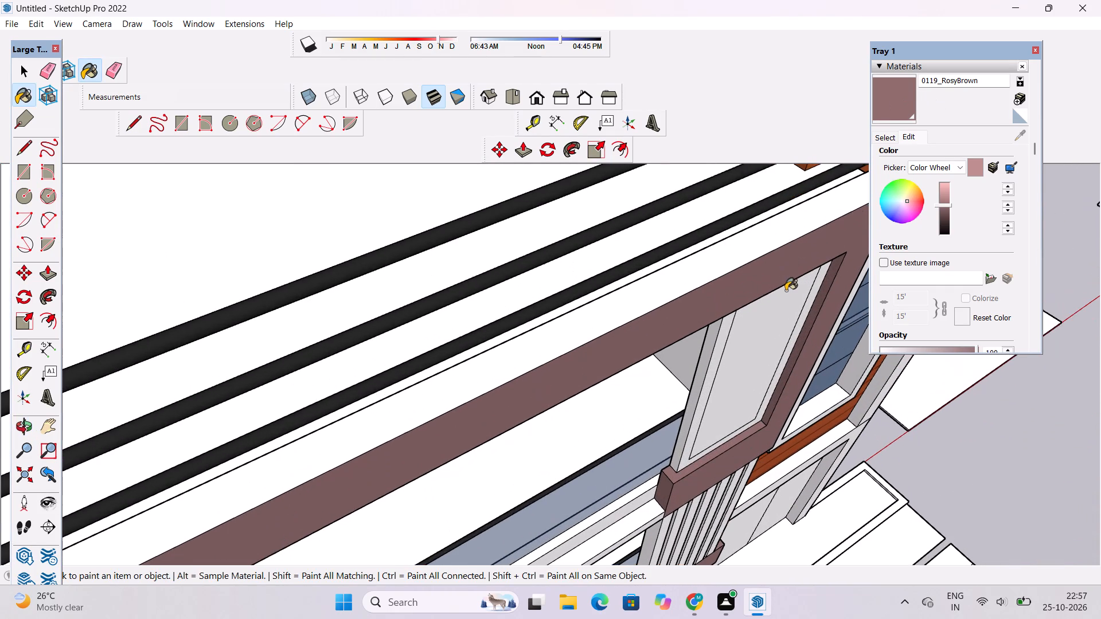
left_click(779, 226)
Paint the narrow vertical step face behind the corner railing post on the balcony frame's top with 0119_RosyBrown.
scroll(526, 395, "down", 9)
key("o")
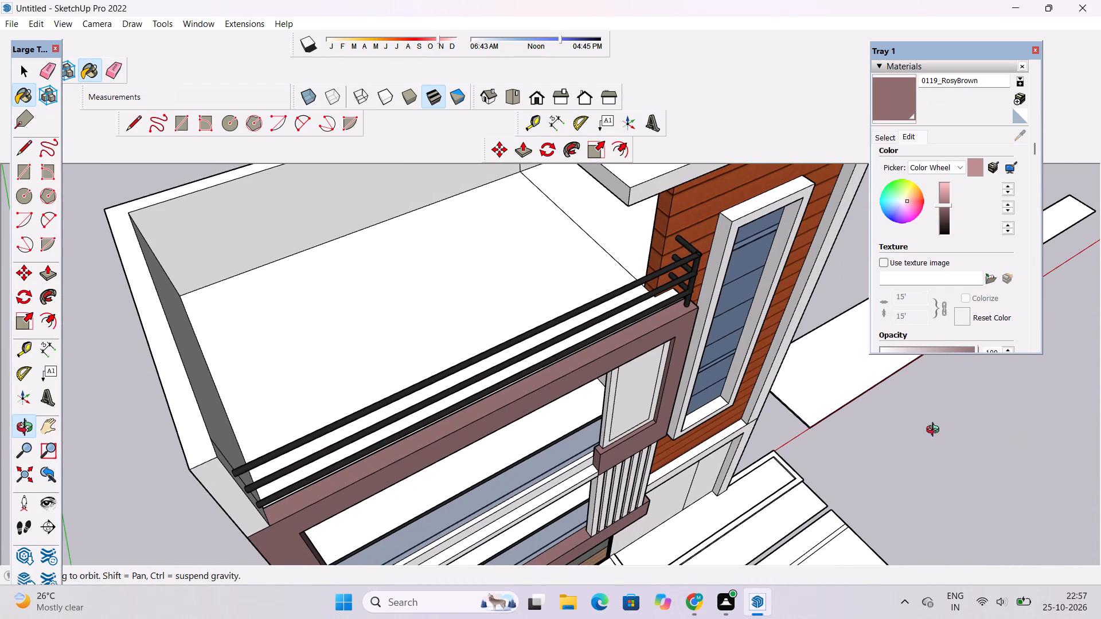
left_click_drag(935, 432, 604, 430)
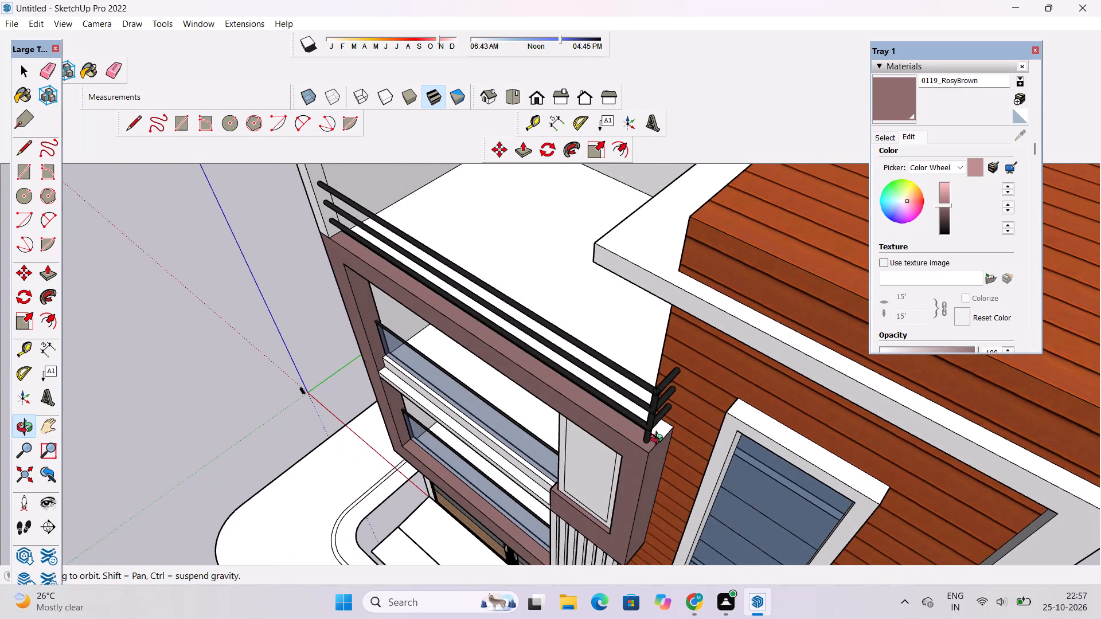
scroll(660, 438, "up", 9)
scroll(661, 446, "up", 5, "shift")
left_click_drag(654, 444, 630, 453)
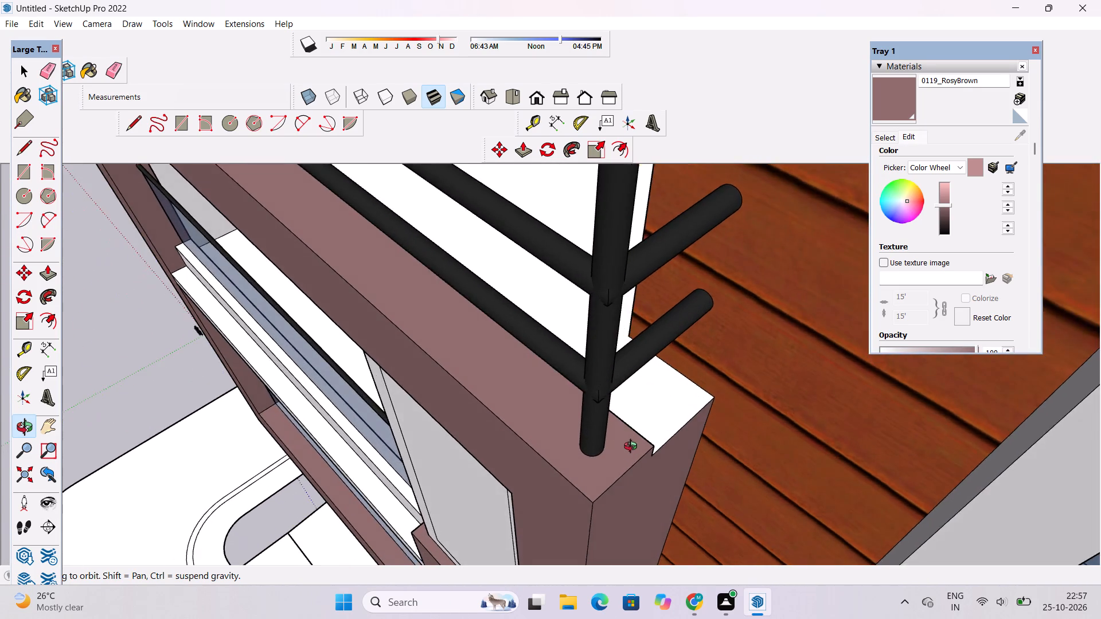
scroll(654, 440, "up", 8)
left_click_drag(654, 440, 682, 410, "shift")
left_click_drag(663, 422, 525, 429)
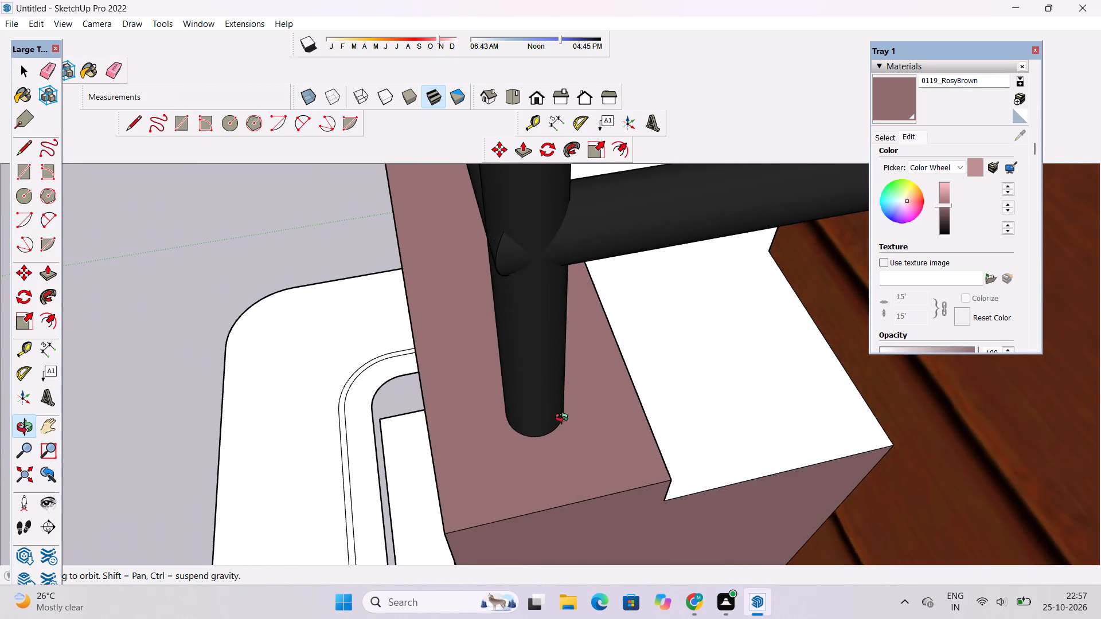
scroll(591, 428, "up", 4)
left_click_drag(643, 445, 624, 416, "shift")
left_click_drag(620, 416, 500, 284)
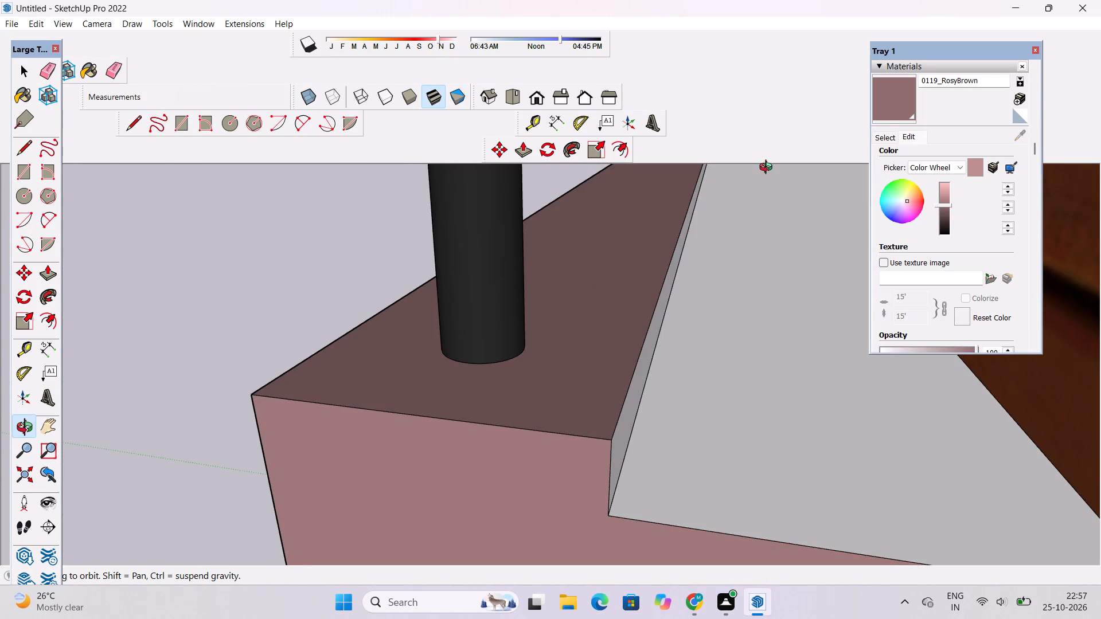
left_click(892, 113)
scroll(673, 440, "up", 6)
left_click(576, 408)
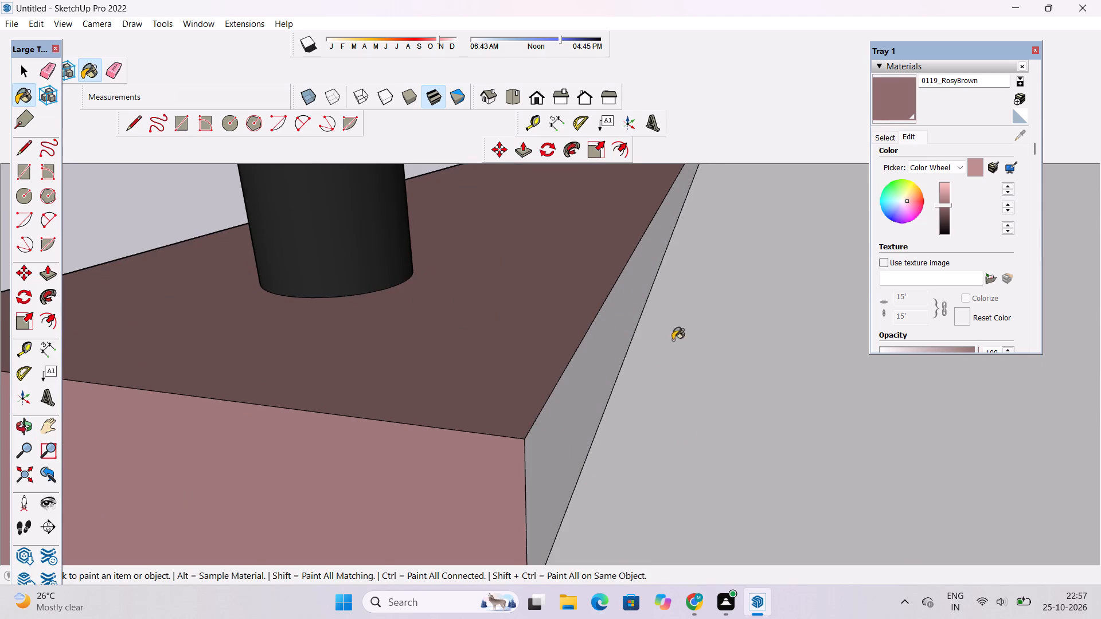
scroll(688, 327, "down", 19)
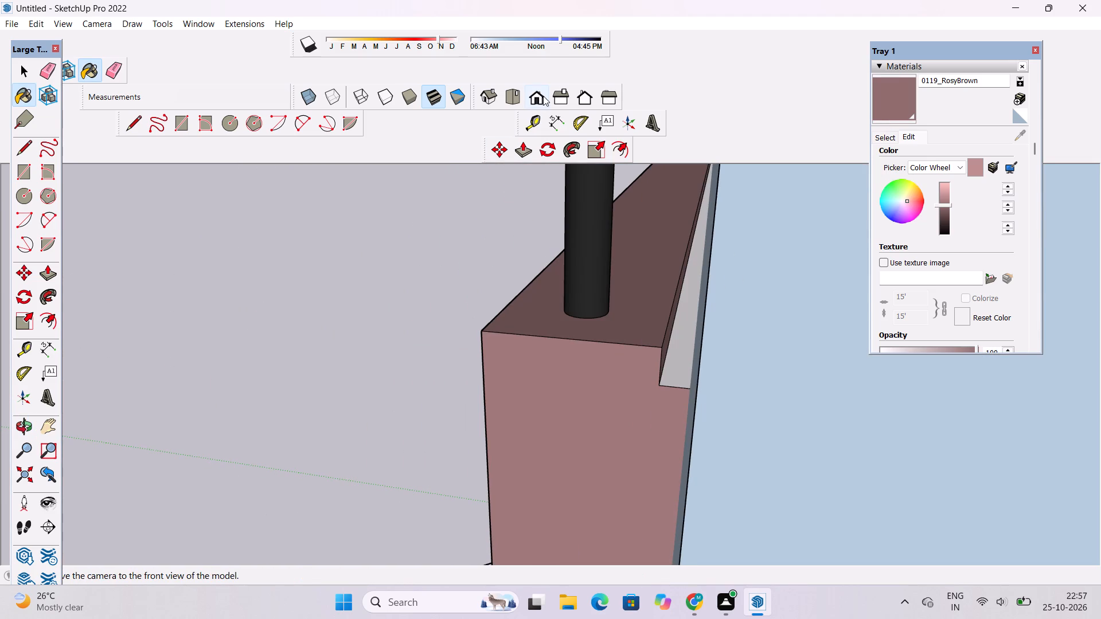
Paint the small underside face at the lower balcony frame's outer corner, above the garage wall, with 0119_RosyBrown.
left_click(543, 96)
left_click(25, 426)
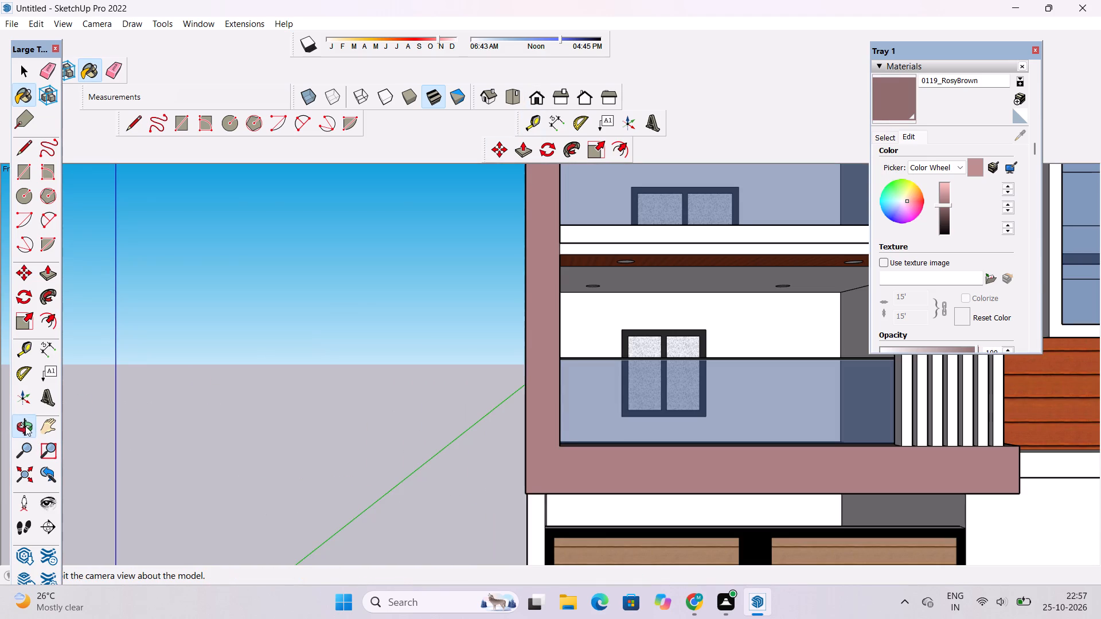
scroll(496, 343, "down", 10)
left_click_drag(571, 360, 563, 314, "shift")
scroll(570, 304, "down", 5)
left_click_drag(670, 281, 663, 335, "shift")
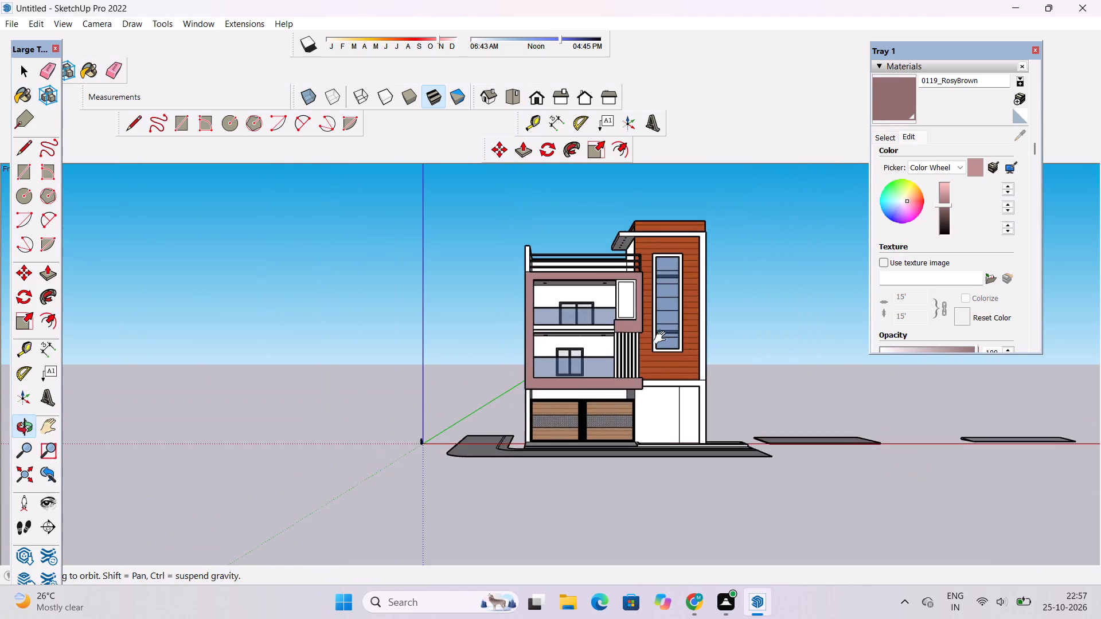
left_click_drag(740, 362, 448, 395)
scroll(493, 408, "up", 3)
left_click_drag(501, 403, 512, 455, "shift")
left_click_drag(514, 455, 529, 461)
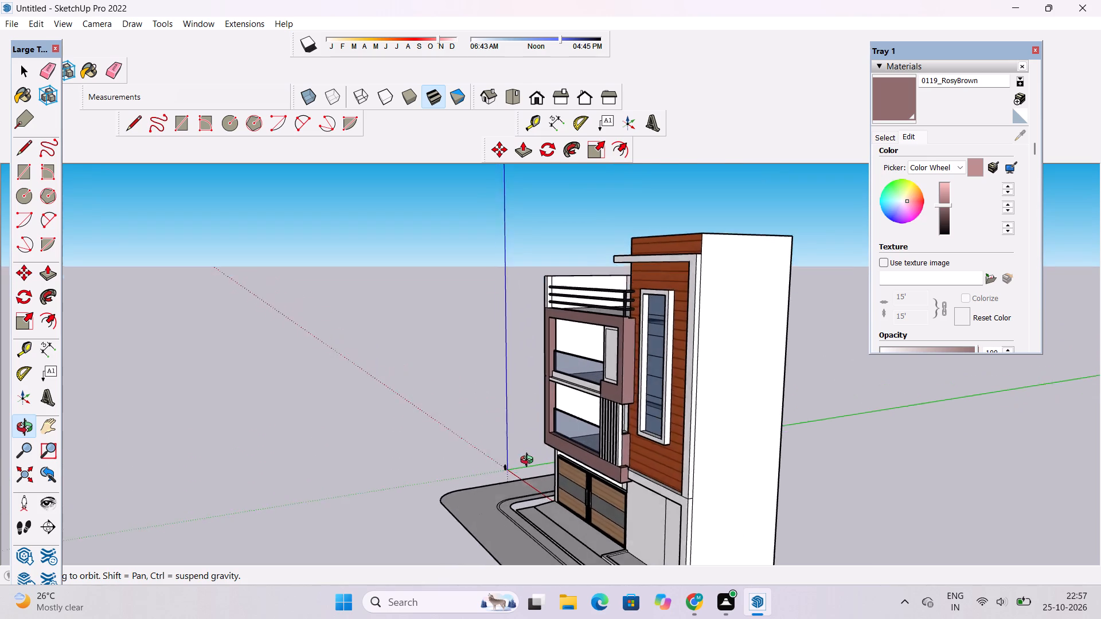
left_click_drag(529, 461, 1046, 391)
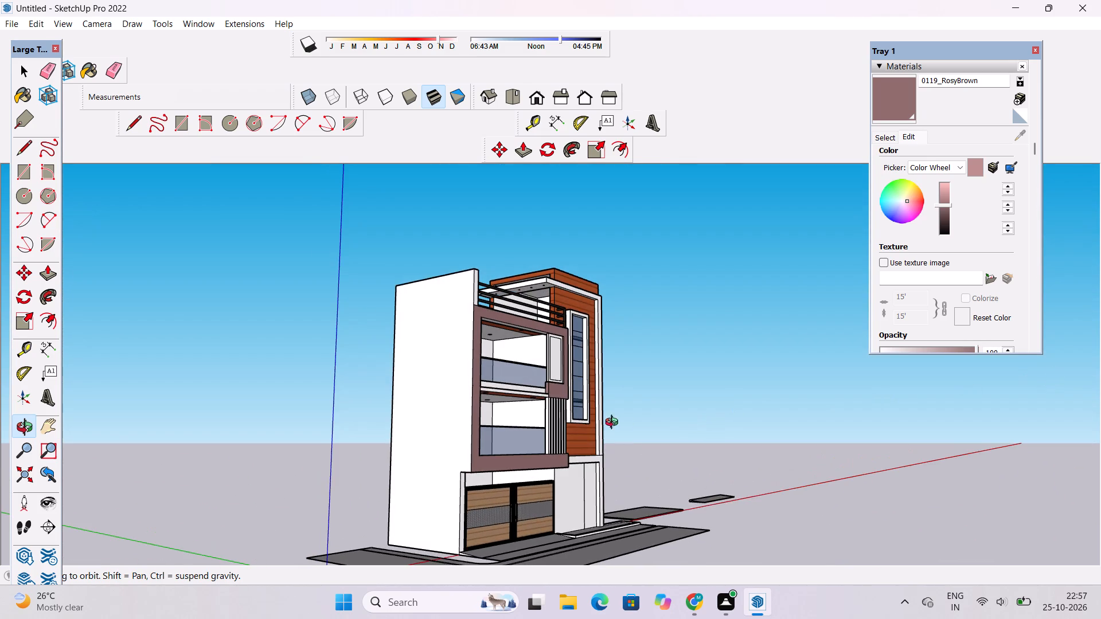
scroll(555, 394, "up", 4)
left_click_drag(558, 394, 648, 421, "shift")
left_click_drag(647, 451, 439, 307)
left_click_drag(474, 469, 492, 489, "shift")
scroll(516, 495, "up", 2)
left_click_drag(499, 472, 542, 469, "shift")
scroll(453, 479, "up", 3)
left_click_drag(428, 477, 480, 461, "shift")
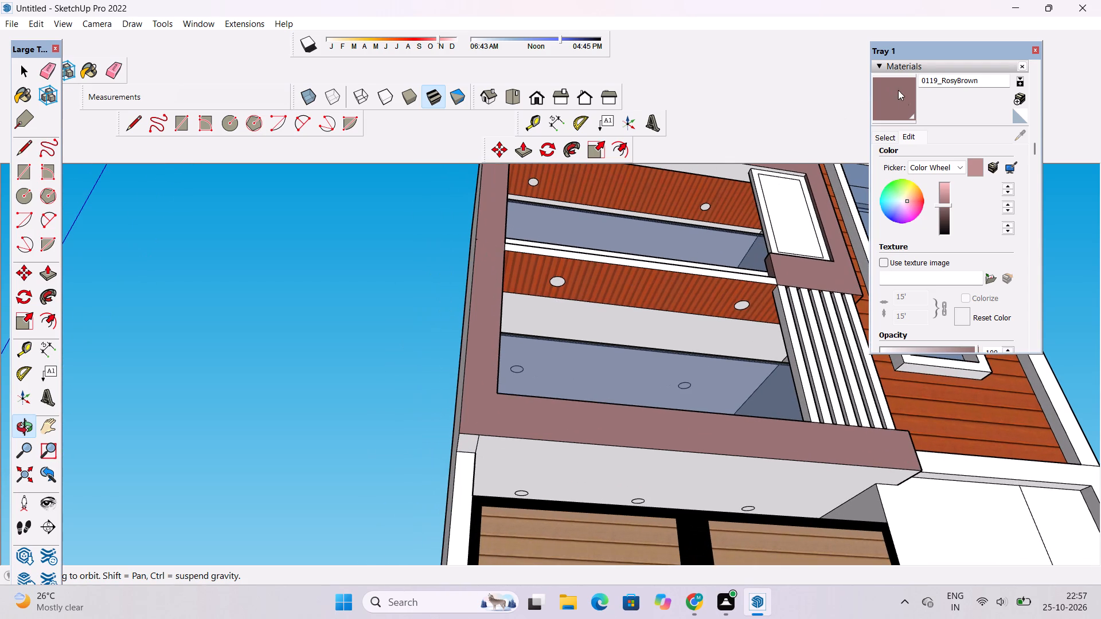
left_click(905, 103)
scroll(473, 456, "up", 4)
left_click(463, 429)
scroll(381, 471, "down", 6)
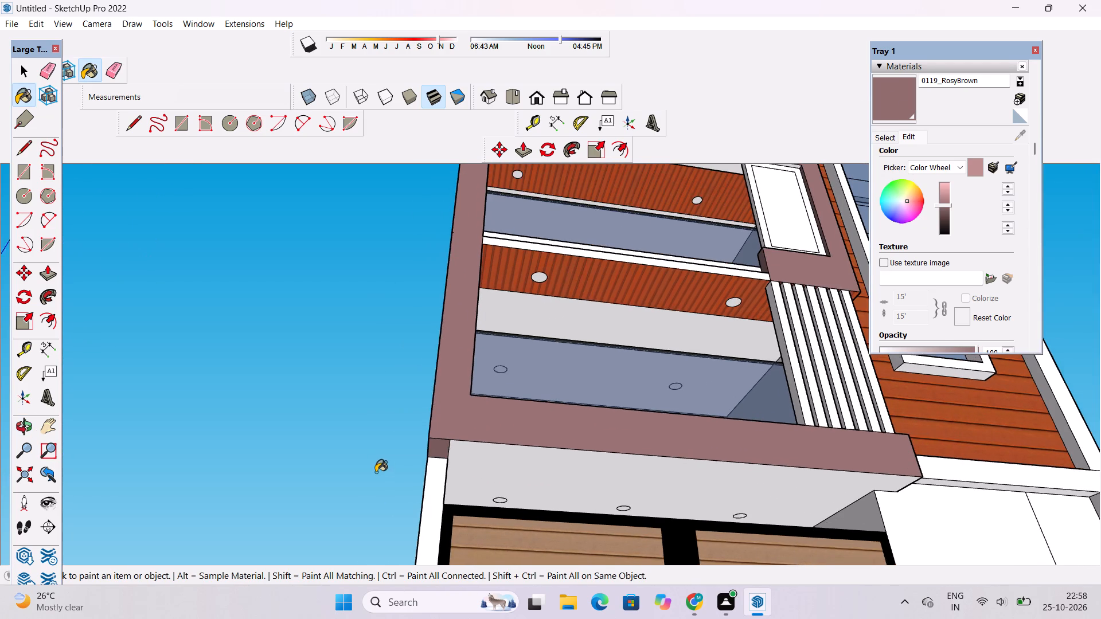
Examine the painted balcony frame and the whole facade from below, the side, above and the front for unpainted faces.
scroll(376, 472, "down", 1)
key("o")
left_click_drag(494, 403, 496, 459)
scroll(496, 412, "down", 3)
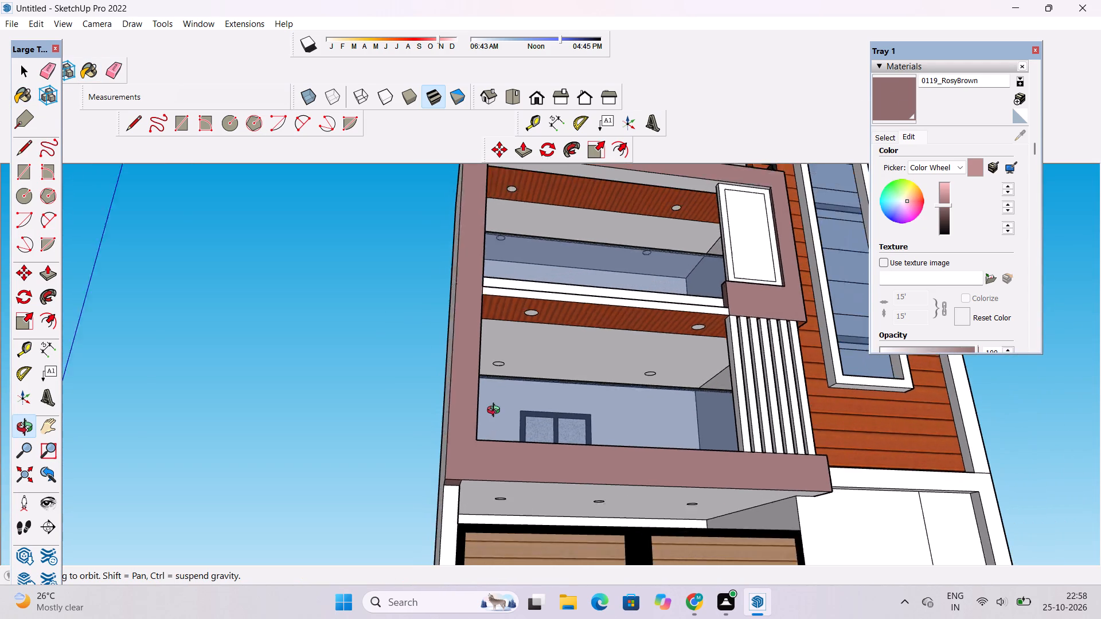
scroll(496, 412, "down", 1)
left_click_drag(607, 340, 572, 378)
left_click_drag(712, 360, 598, 366)
scroll(643, 360, "up", 4)
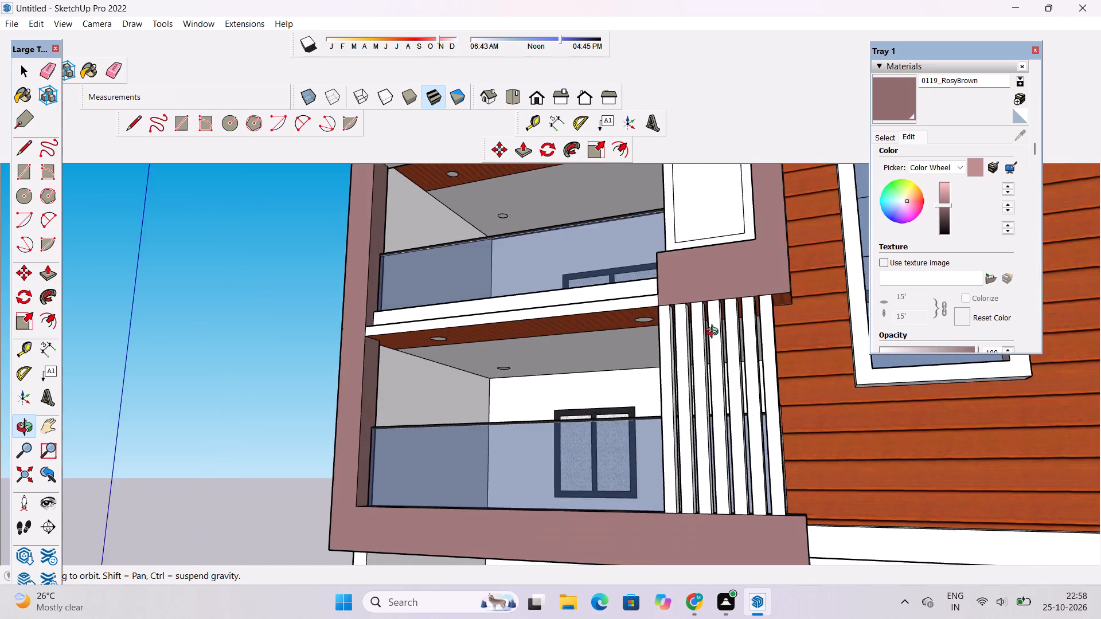
left_click_drag(715, 333, 567, 395, "shift")
left_click_drag(602, 377, 484, 410)
left_click_drag(482, 364, 536, 472)
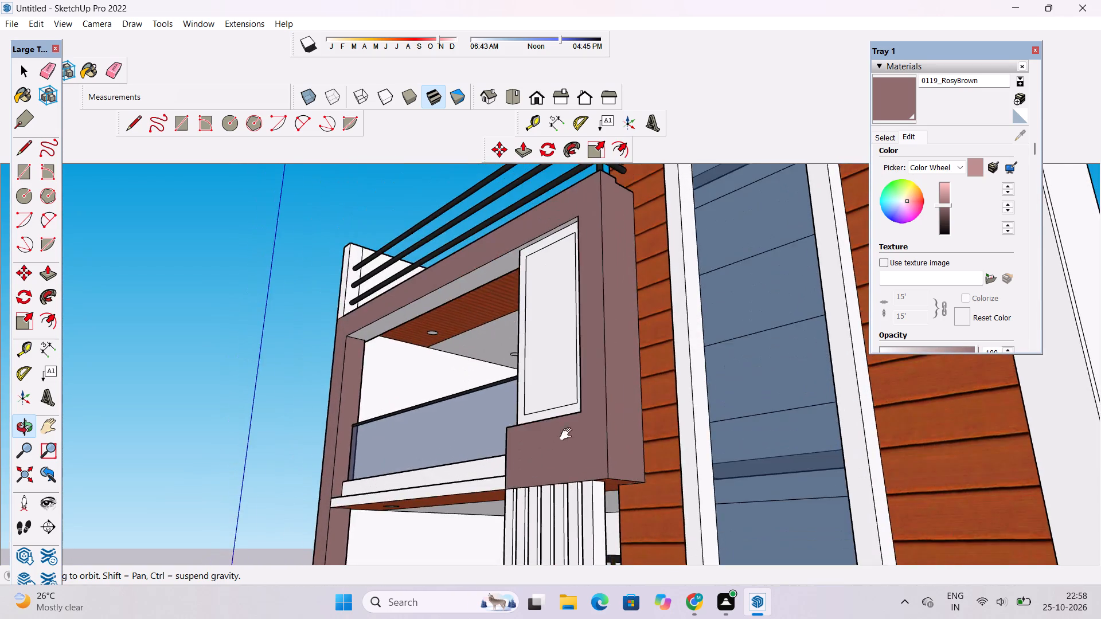
scroll(581, 412, "down", 5, "shift")
left_click_drag(596, 336, 561, 598)
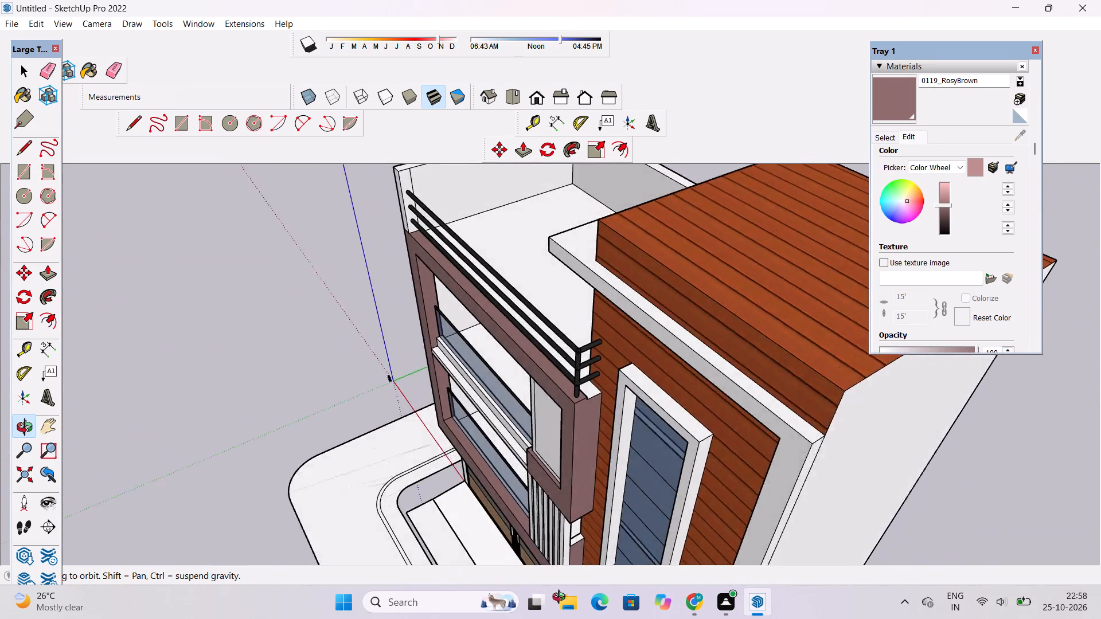
left_click_drag(561, 598, 955, 579)
scroll(604, 376, "down", 4)
left_click_drag(610, 424, 557, 284, "shift")
scroll(555, 282, "down", 4, "shift")
left_click_drag(554, 418, 523, 298, "shift")
scroll(530, 292, "down", 4)
left_click_drag(542, 299, 491, 509)
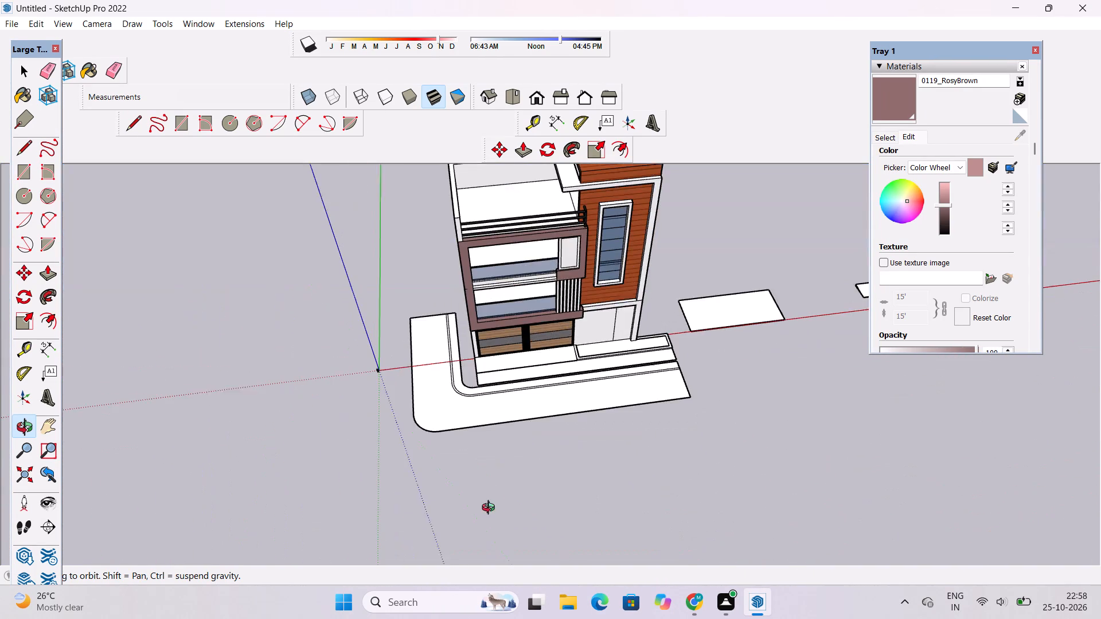
left_click_drag(491, 509, 491, 511)
scroll(520, 303, "up", 5)
scroll(516, 301, "up", 3, "shift")
left_click_drag(524, 295, 523, 333, "shift")
scroll(516, 287, "up", 4)
left_click_drag(516, 287, 516, 301, "shift")
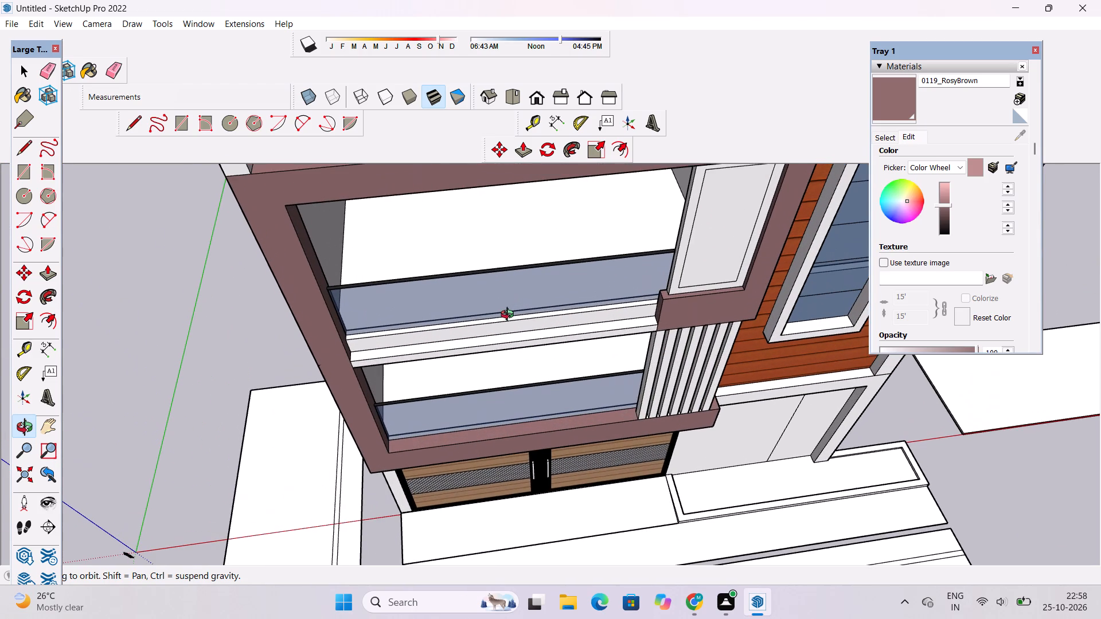
scroll(508, 316, "down", 1, "shift")
left_click_drag(505, 321, 506, 314, "shift")
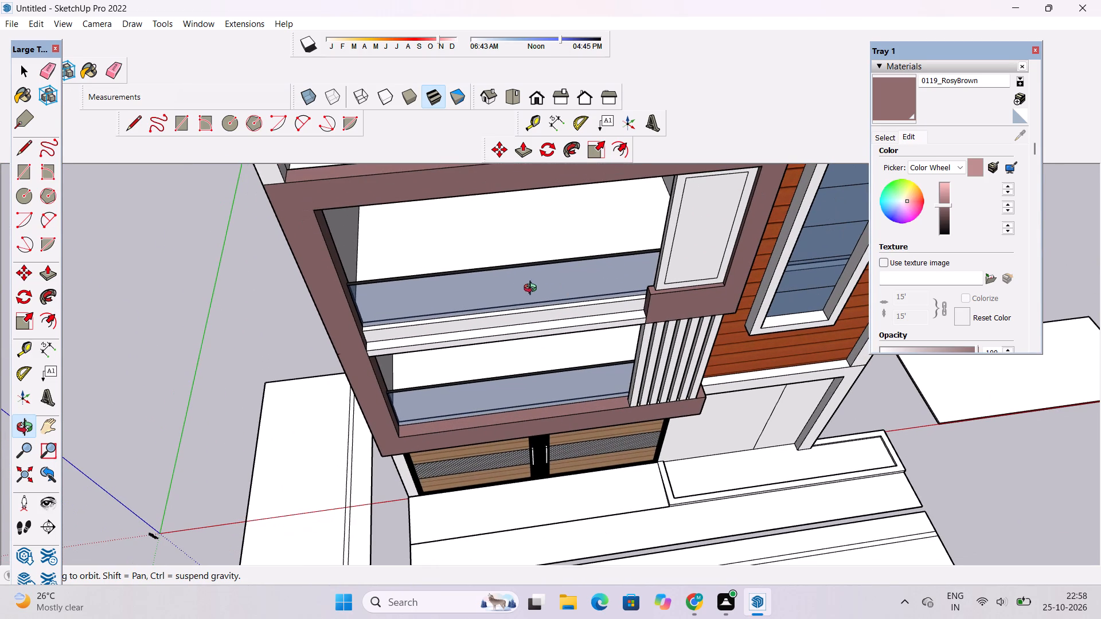
scroll(507, 332, "down", 5)
left_click_drag(535, 403, 535, 389)
scroll(535, 391, "down", 3)
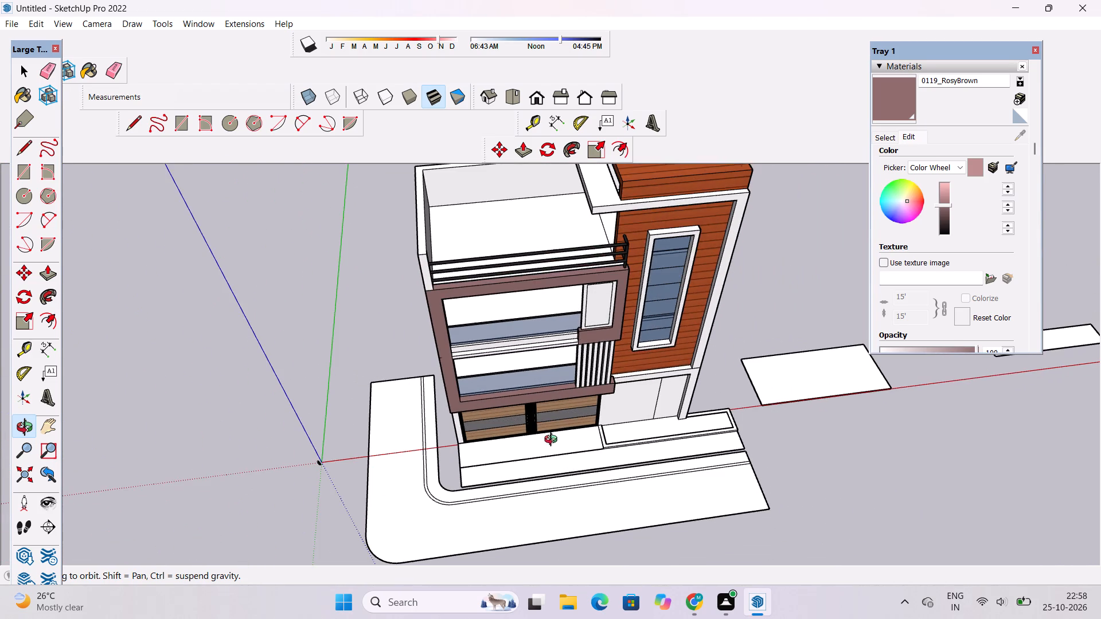
left_click_drag(551, 430, 548, 396)
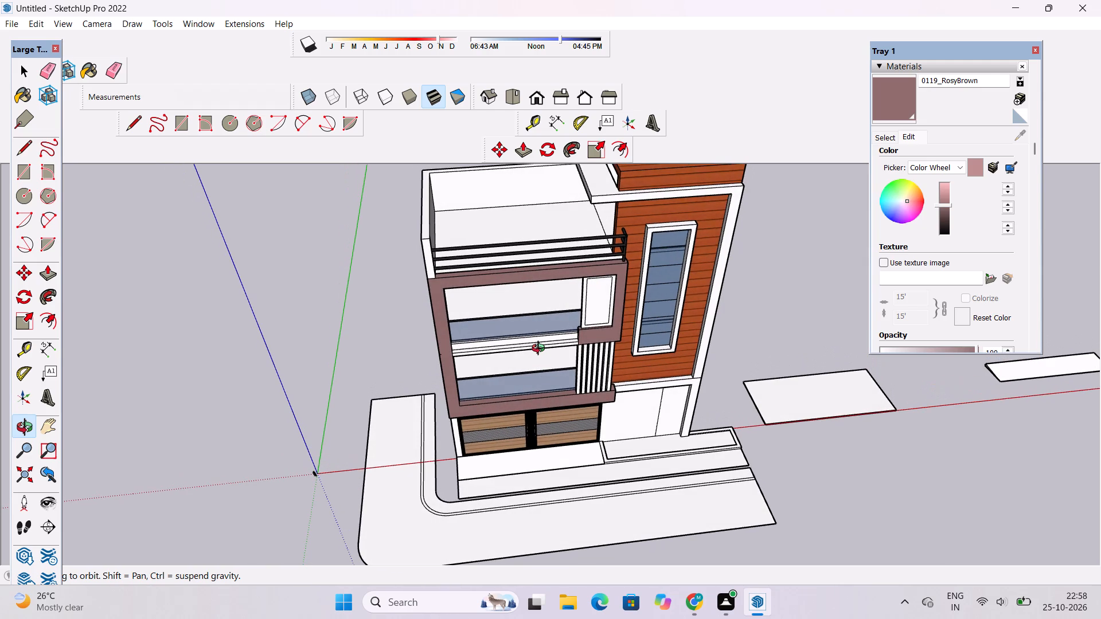
scroll(538, 357, "down", 1)
scroll(486, 513, "down", 7)
left_click_drag(486, 497, 486, 429)
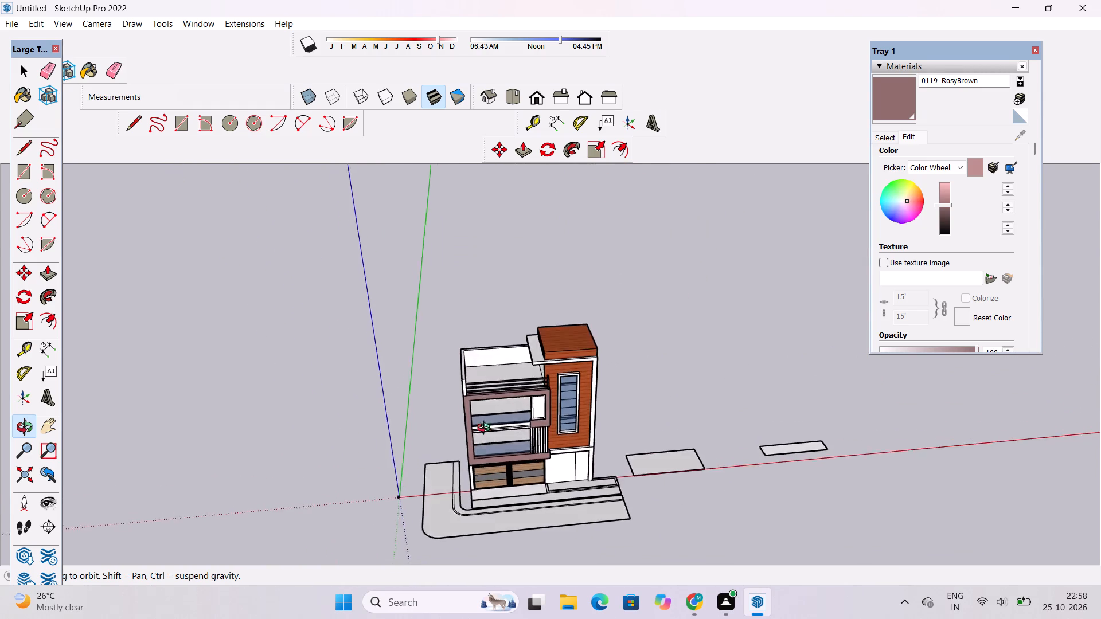
left_click_drag(486, 429, 482, 347)
scroll(540, 467, "up", 5)
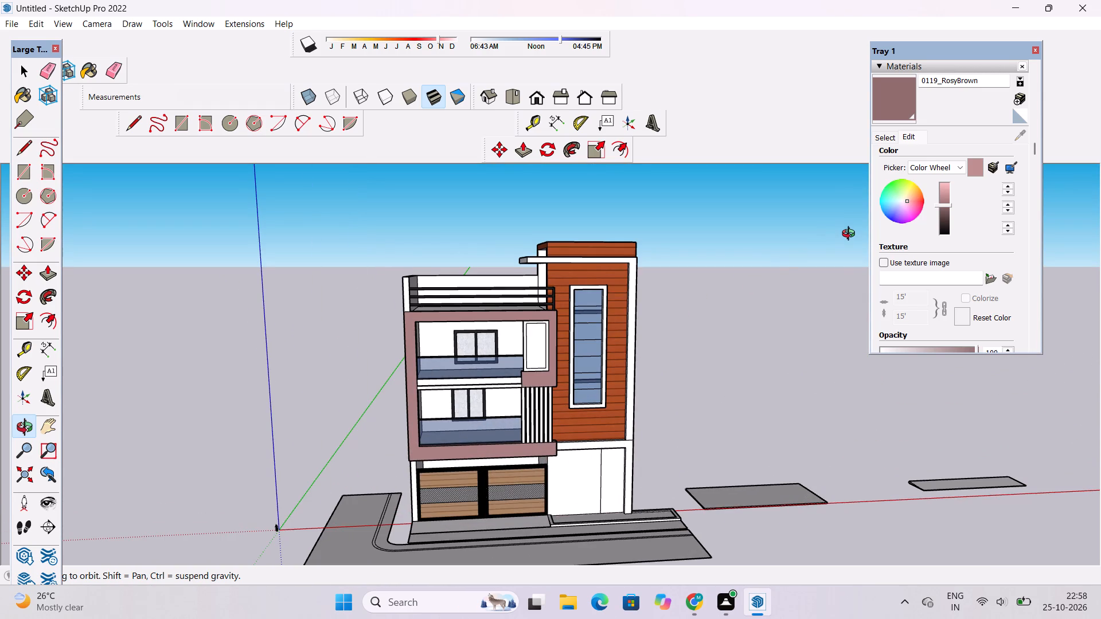
scroll(580, 382, "down", 4)
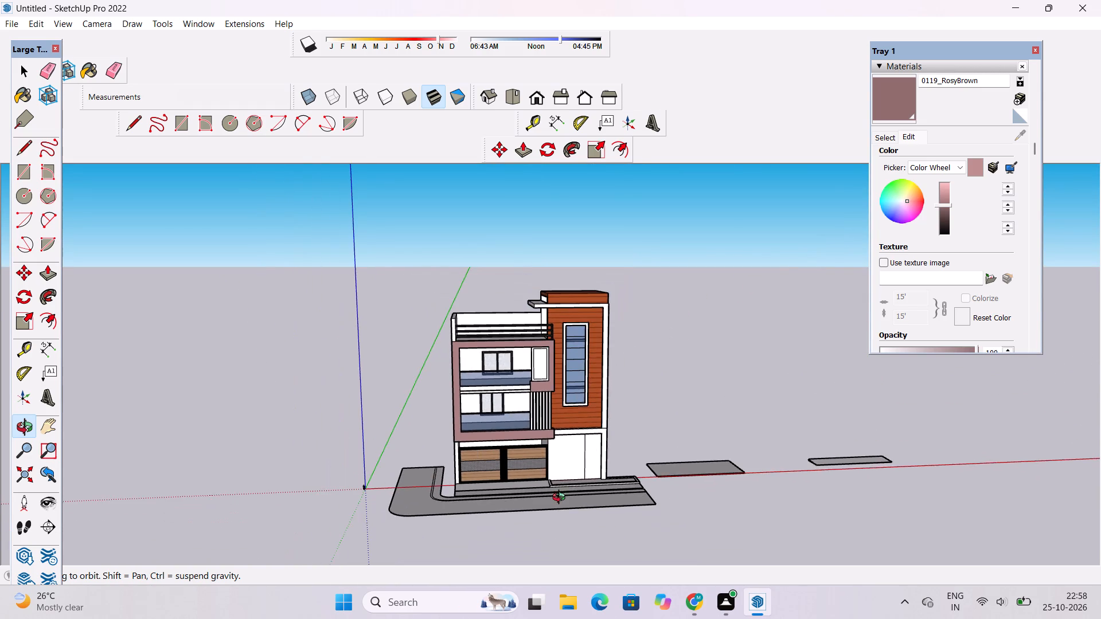
left_click_drag(561, 499, 529, 481)
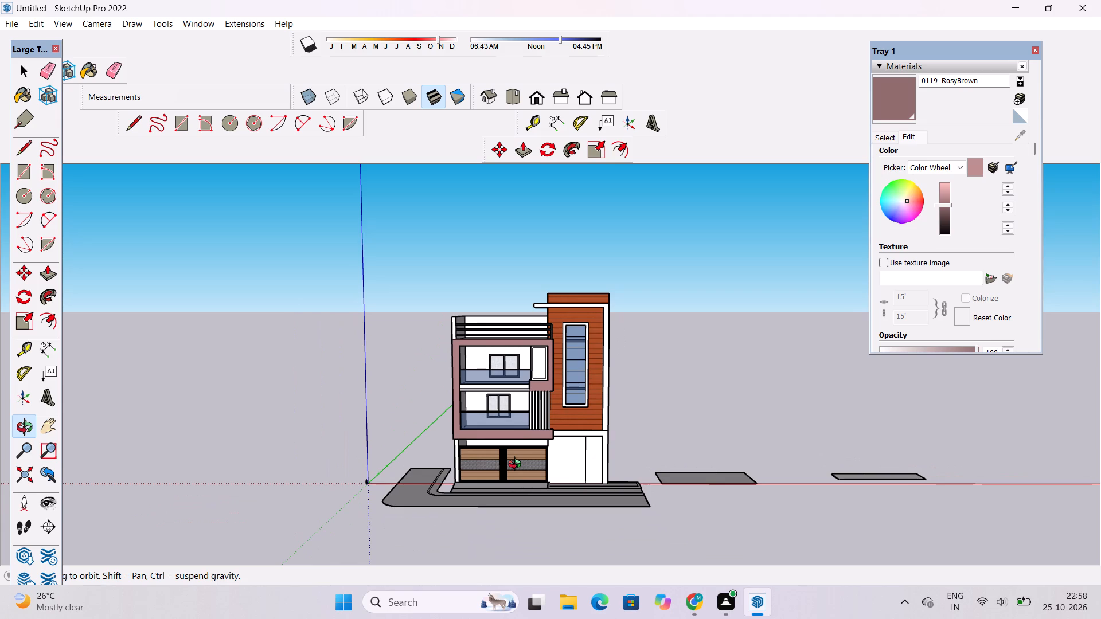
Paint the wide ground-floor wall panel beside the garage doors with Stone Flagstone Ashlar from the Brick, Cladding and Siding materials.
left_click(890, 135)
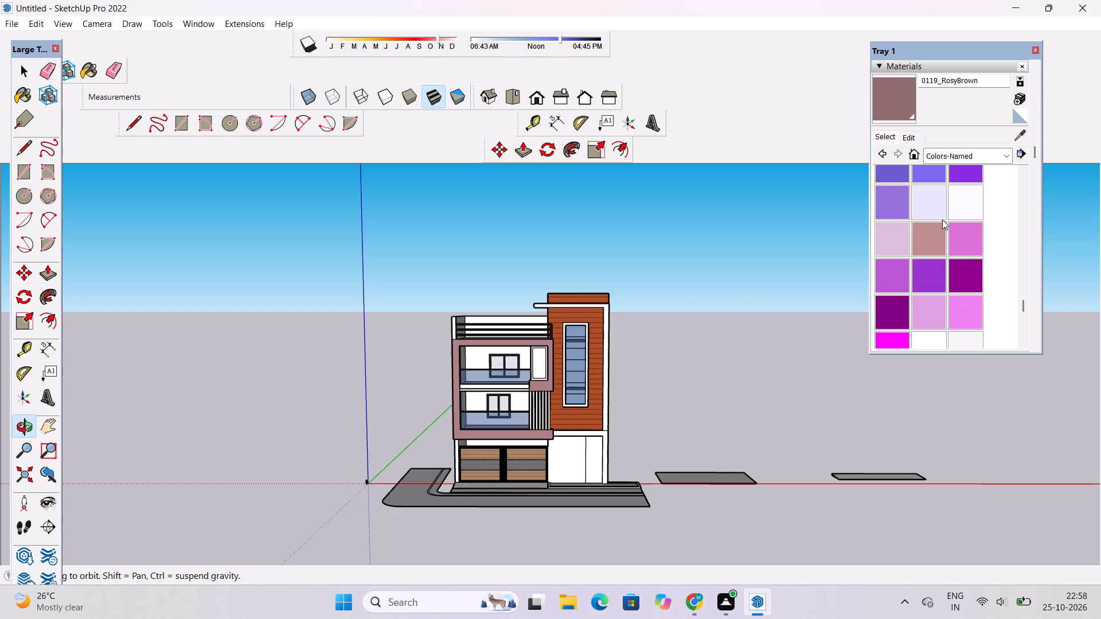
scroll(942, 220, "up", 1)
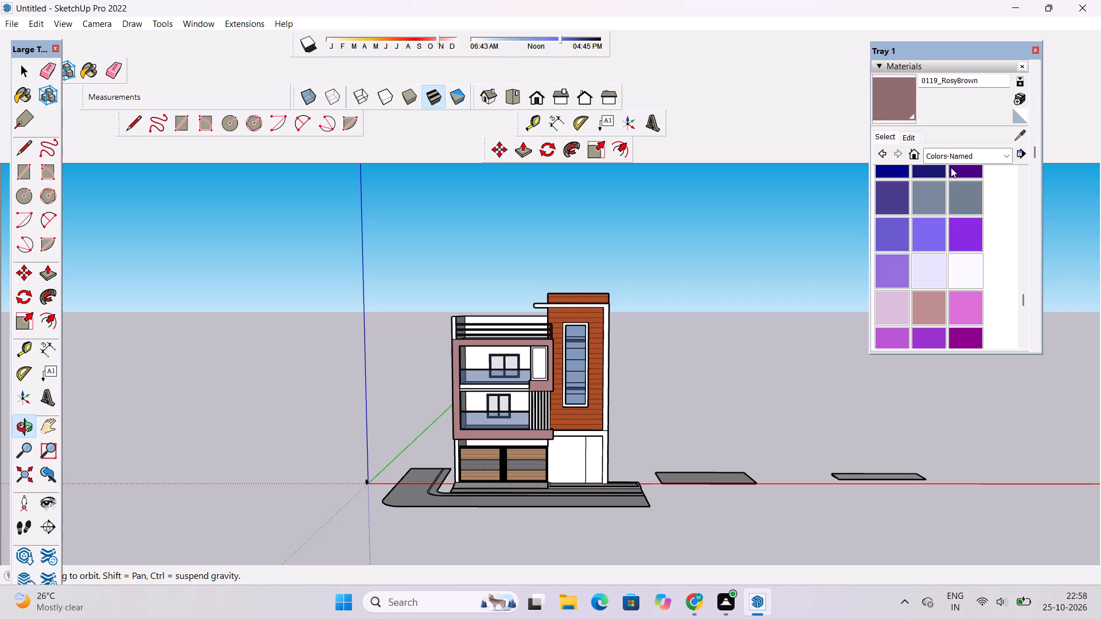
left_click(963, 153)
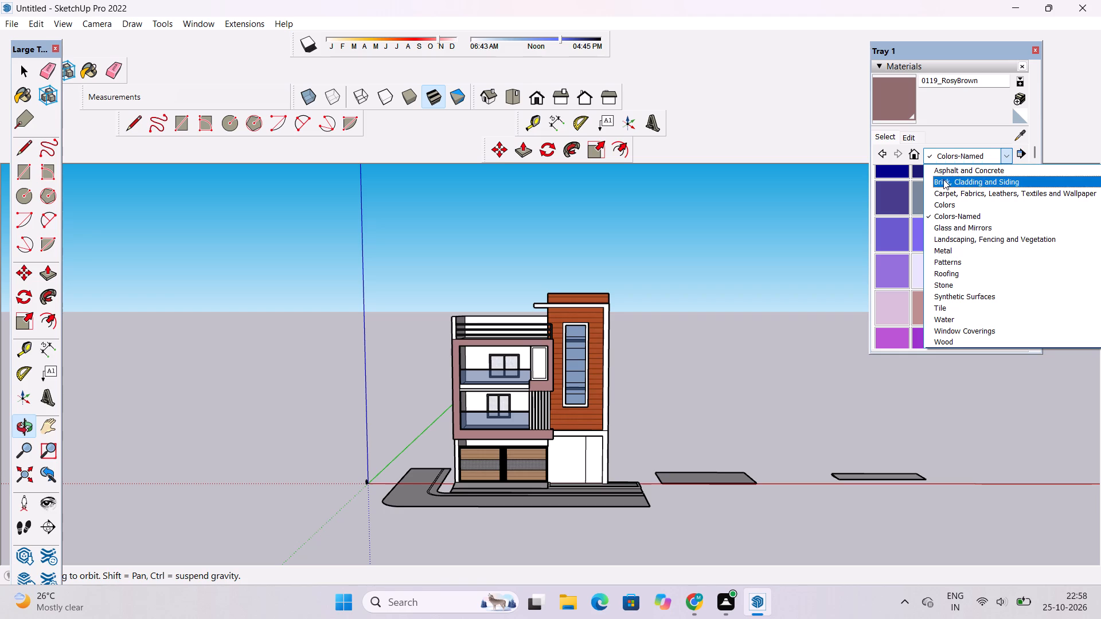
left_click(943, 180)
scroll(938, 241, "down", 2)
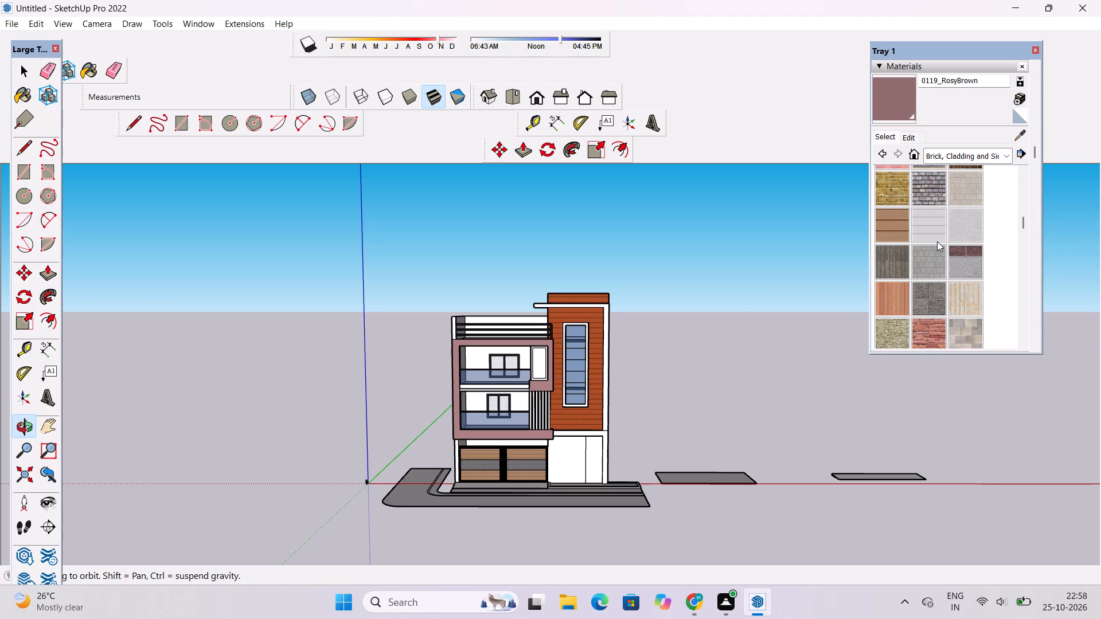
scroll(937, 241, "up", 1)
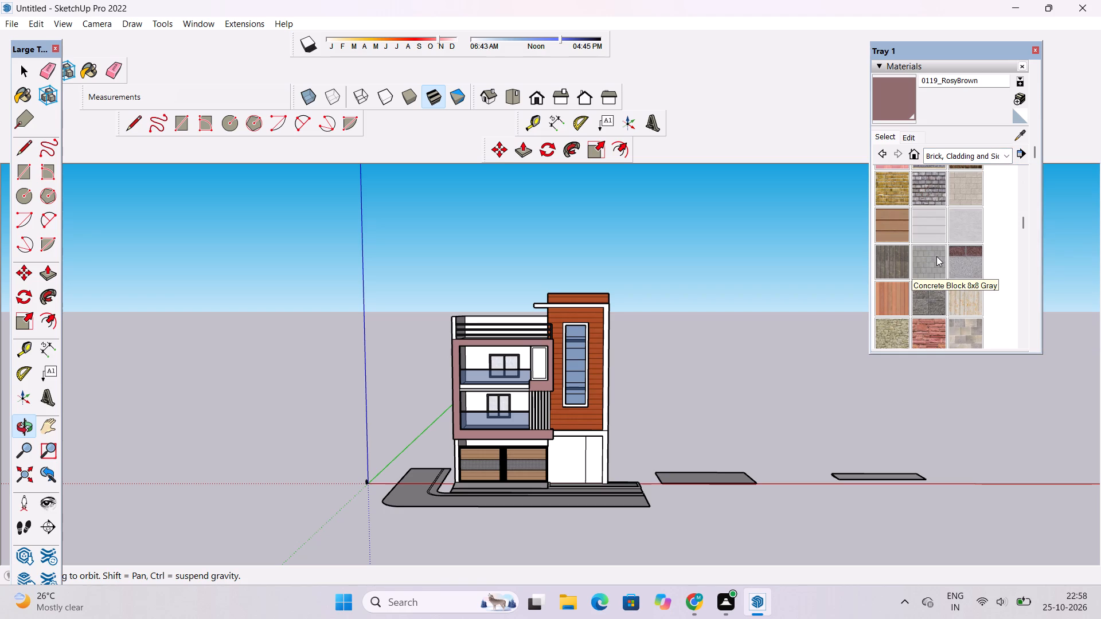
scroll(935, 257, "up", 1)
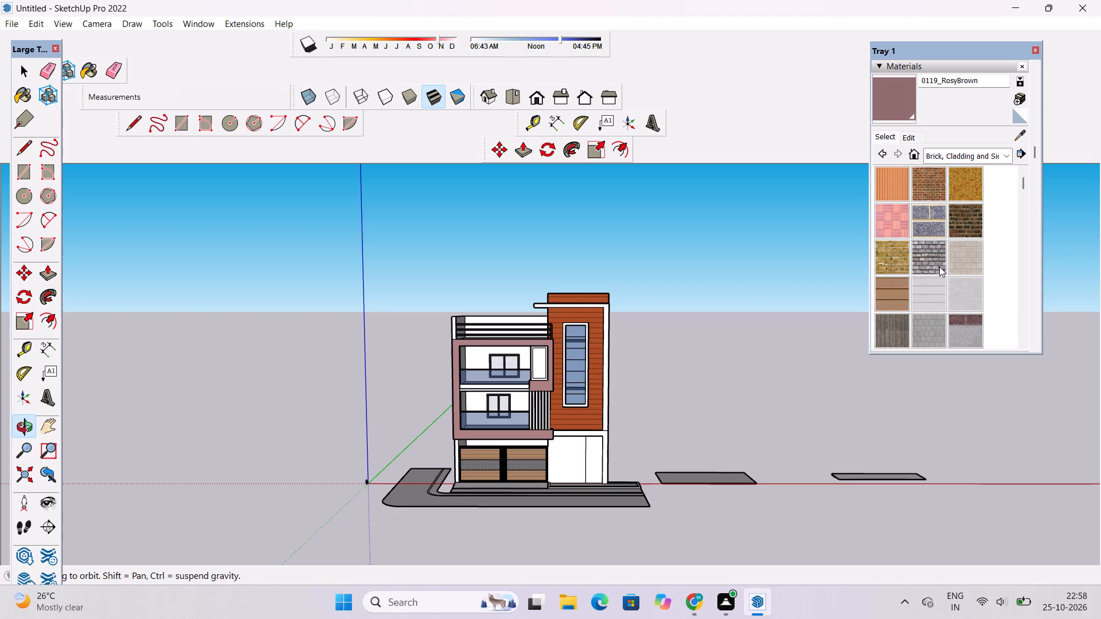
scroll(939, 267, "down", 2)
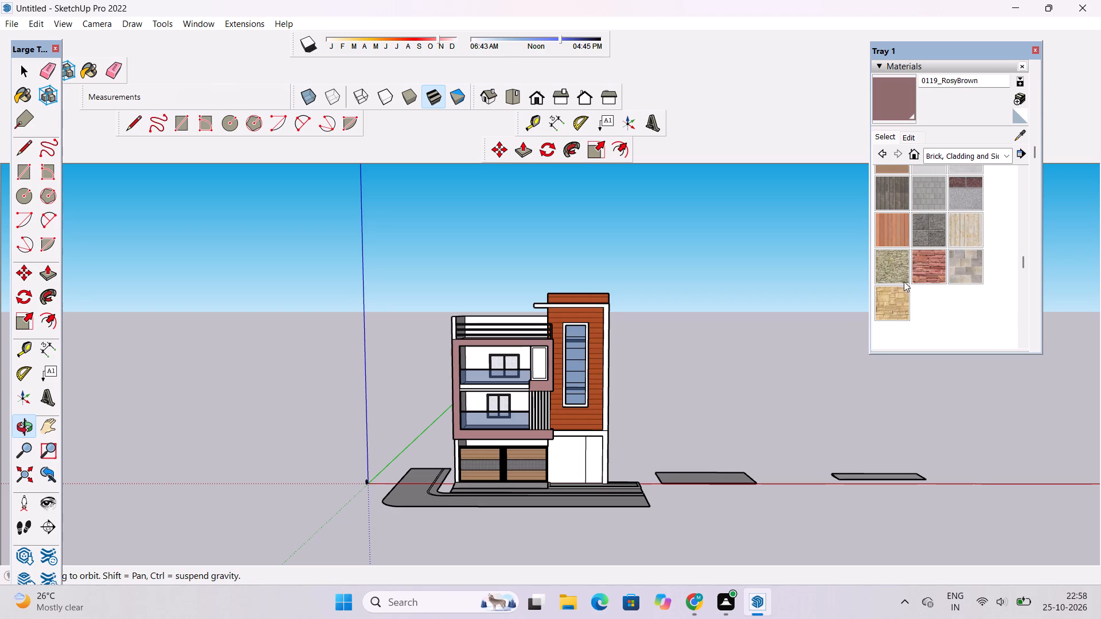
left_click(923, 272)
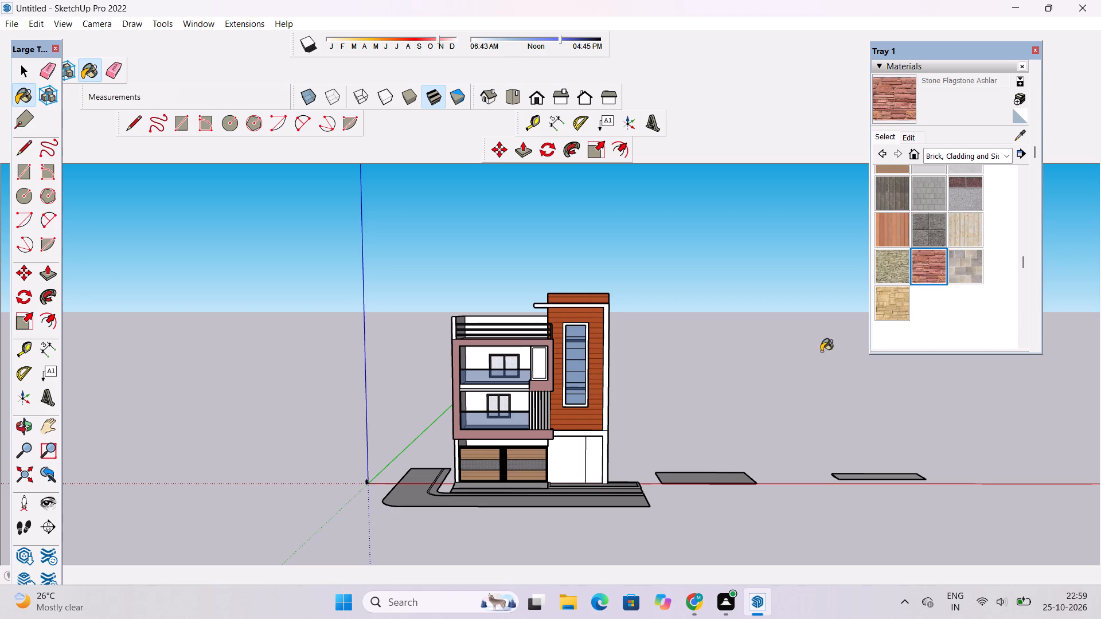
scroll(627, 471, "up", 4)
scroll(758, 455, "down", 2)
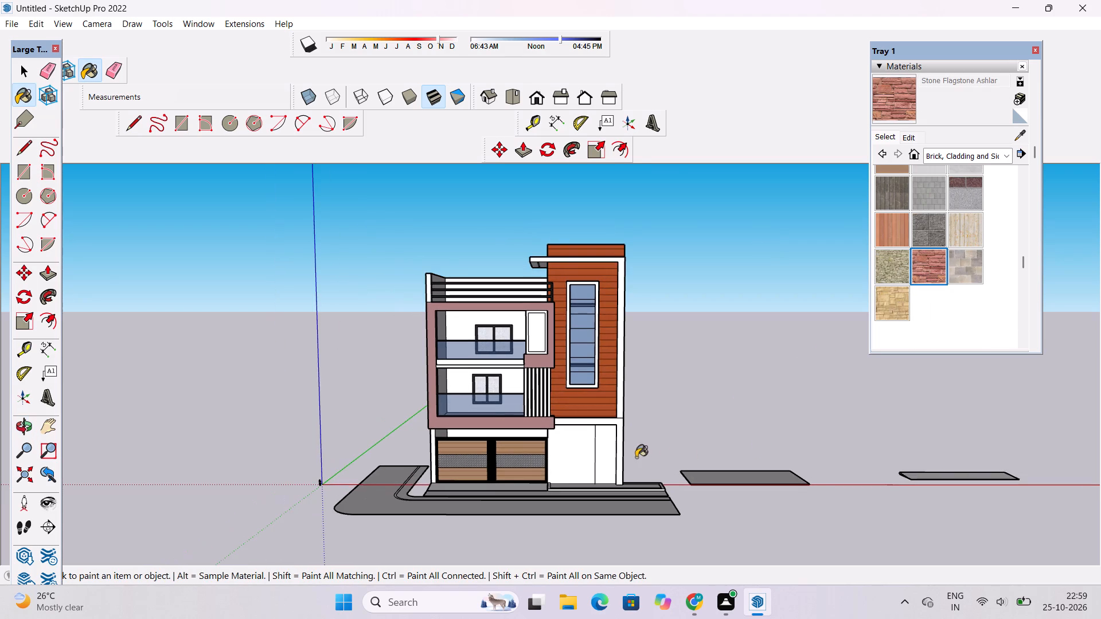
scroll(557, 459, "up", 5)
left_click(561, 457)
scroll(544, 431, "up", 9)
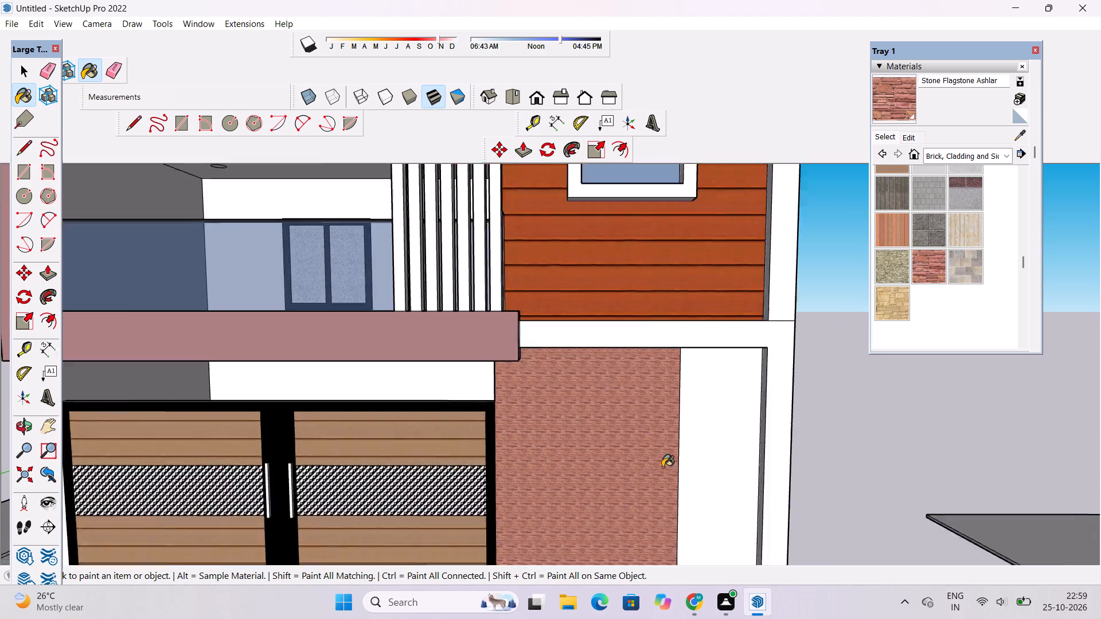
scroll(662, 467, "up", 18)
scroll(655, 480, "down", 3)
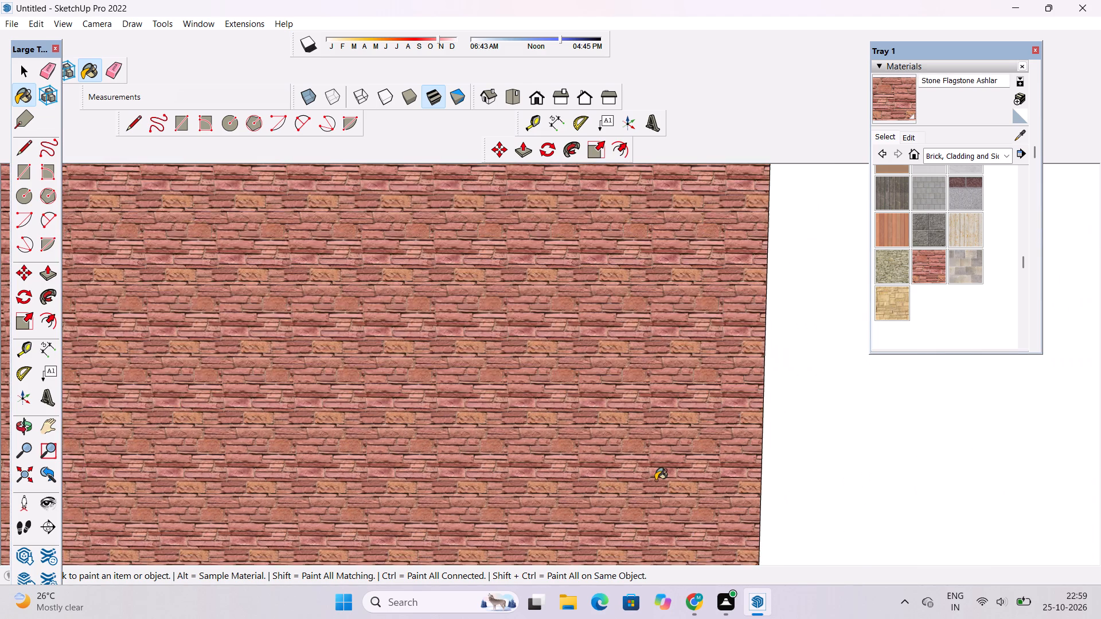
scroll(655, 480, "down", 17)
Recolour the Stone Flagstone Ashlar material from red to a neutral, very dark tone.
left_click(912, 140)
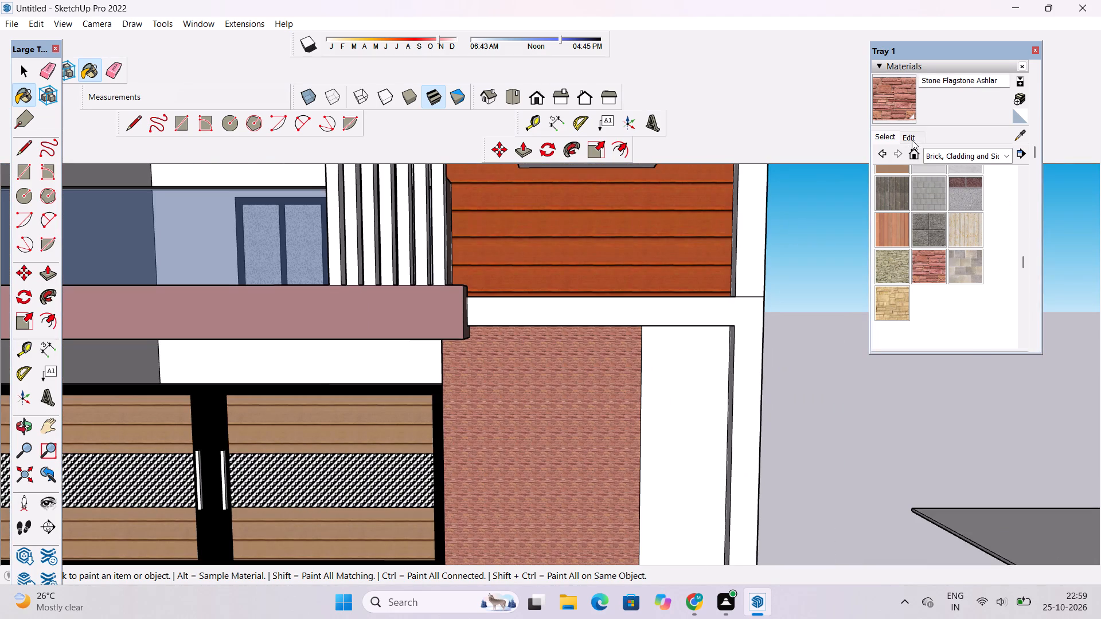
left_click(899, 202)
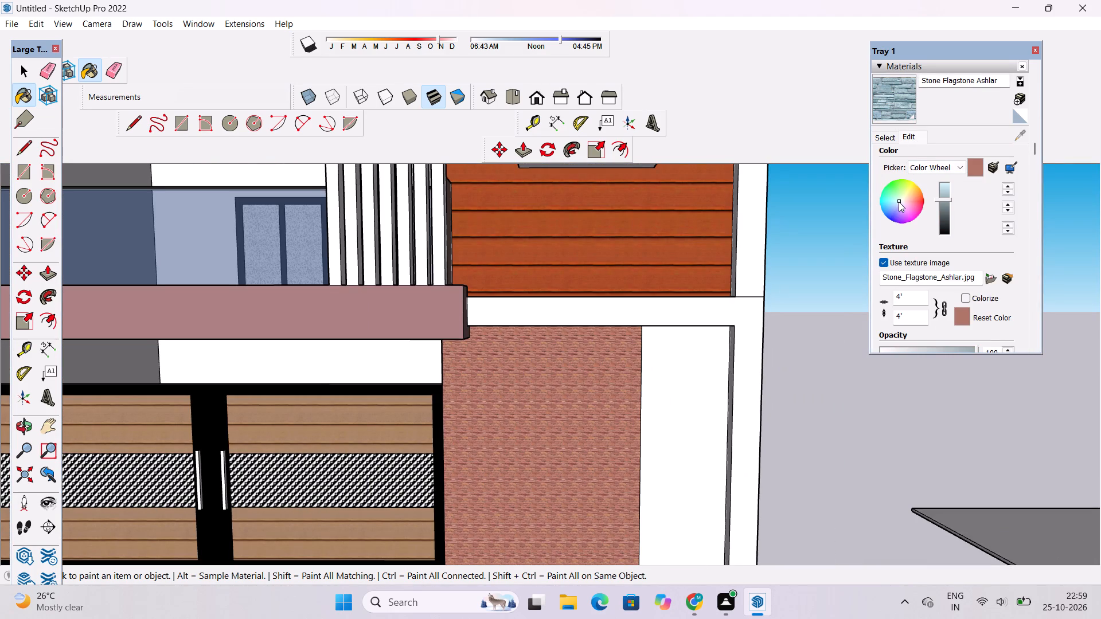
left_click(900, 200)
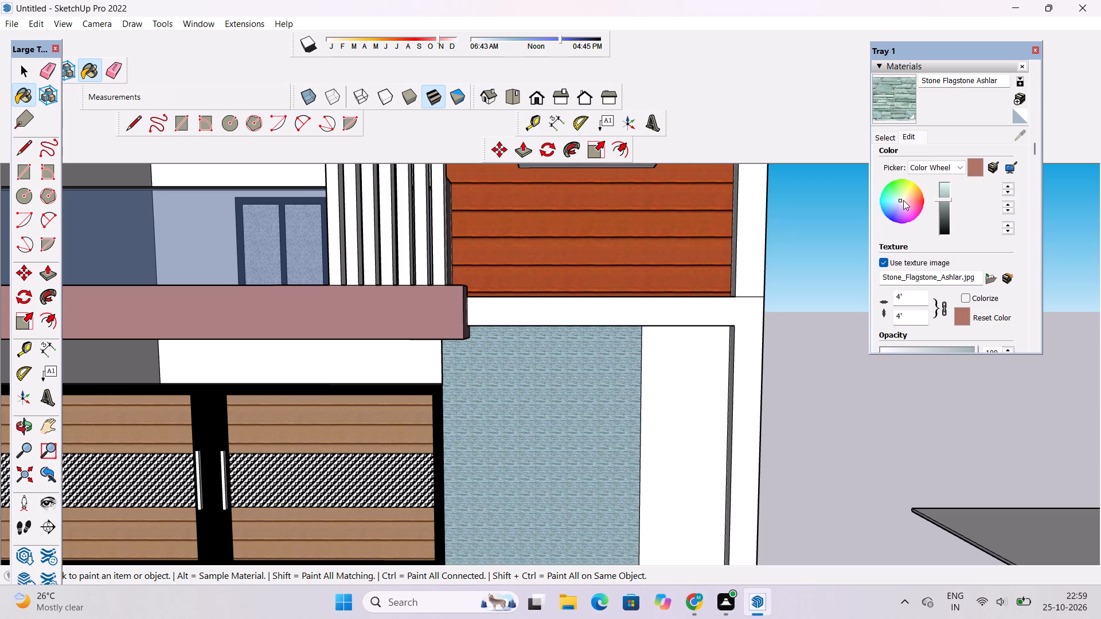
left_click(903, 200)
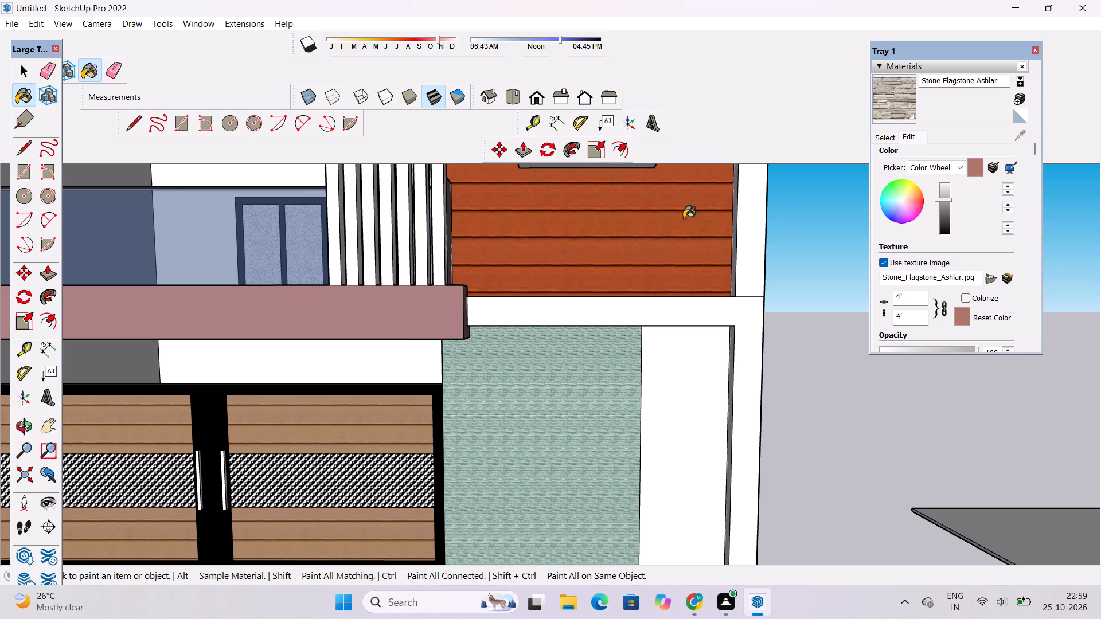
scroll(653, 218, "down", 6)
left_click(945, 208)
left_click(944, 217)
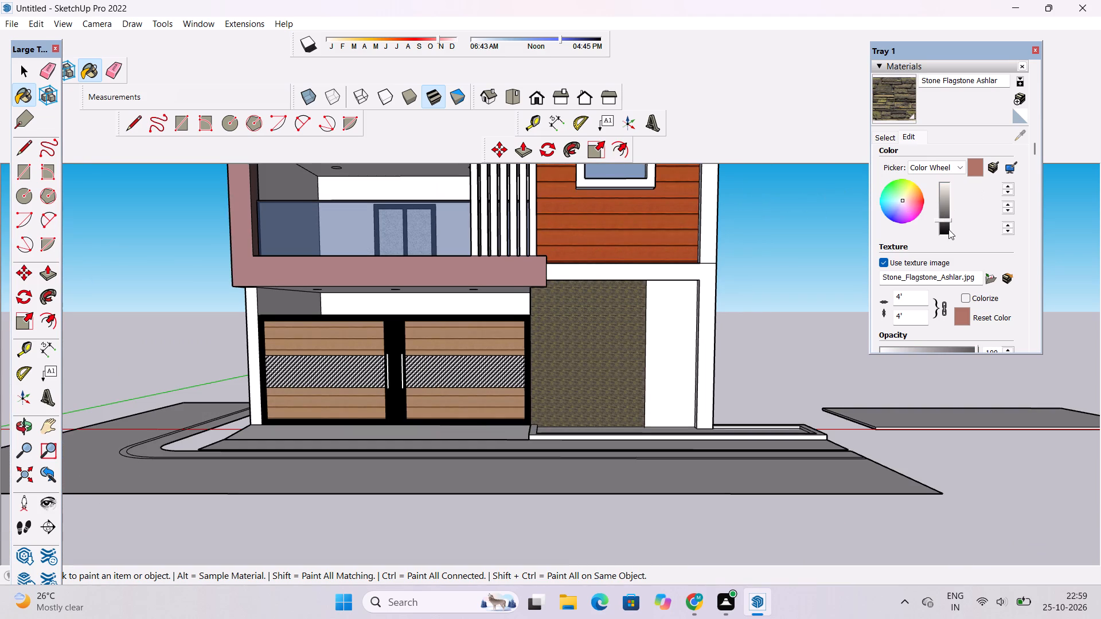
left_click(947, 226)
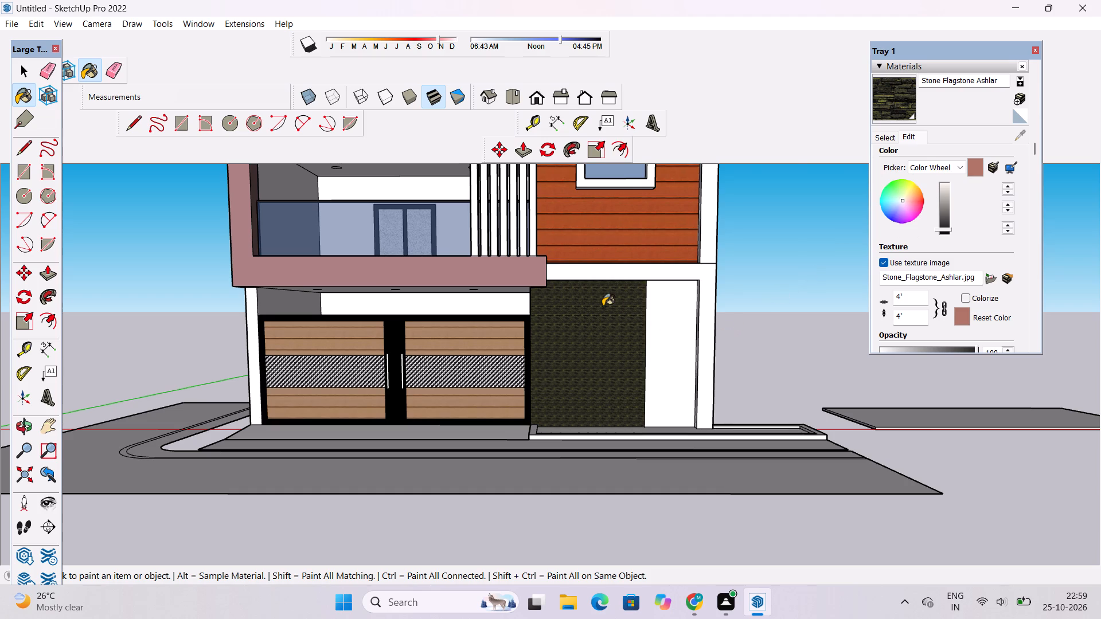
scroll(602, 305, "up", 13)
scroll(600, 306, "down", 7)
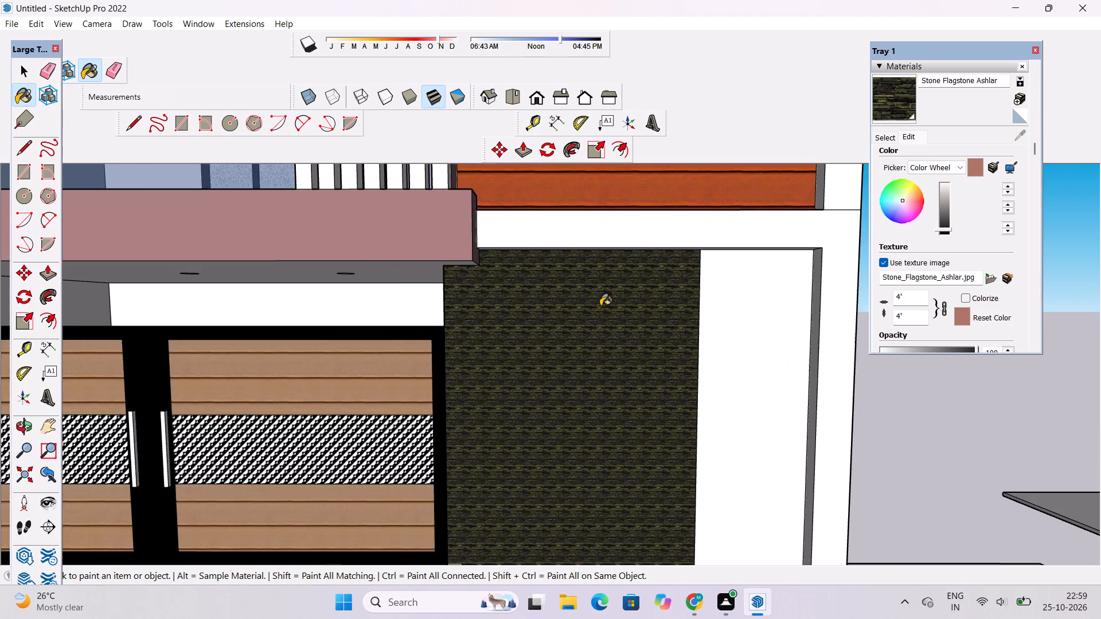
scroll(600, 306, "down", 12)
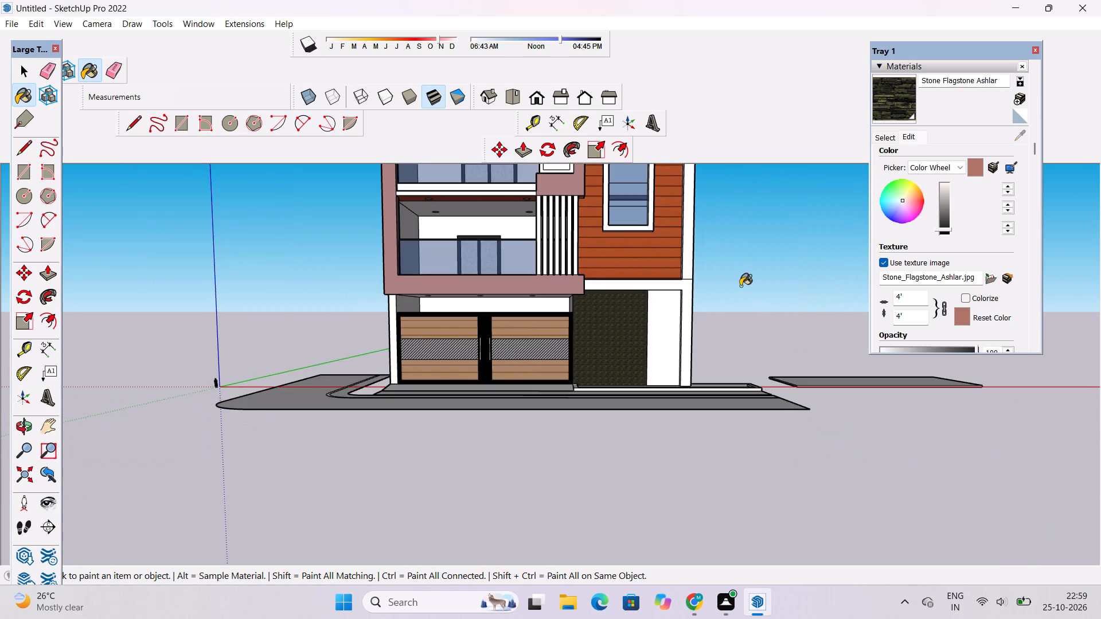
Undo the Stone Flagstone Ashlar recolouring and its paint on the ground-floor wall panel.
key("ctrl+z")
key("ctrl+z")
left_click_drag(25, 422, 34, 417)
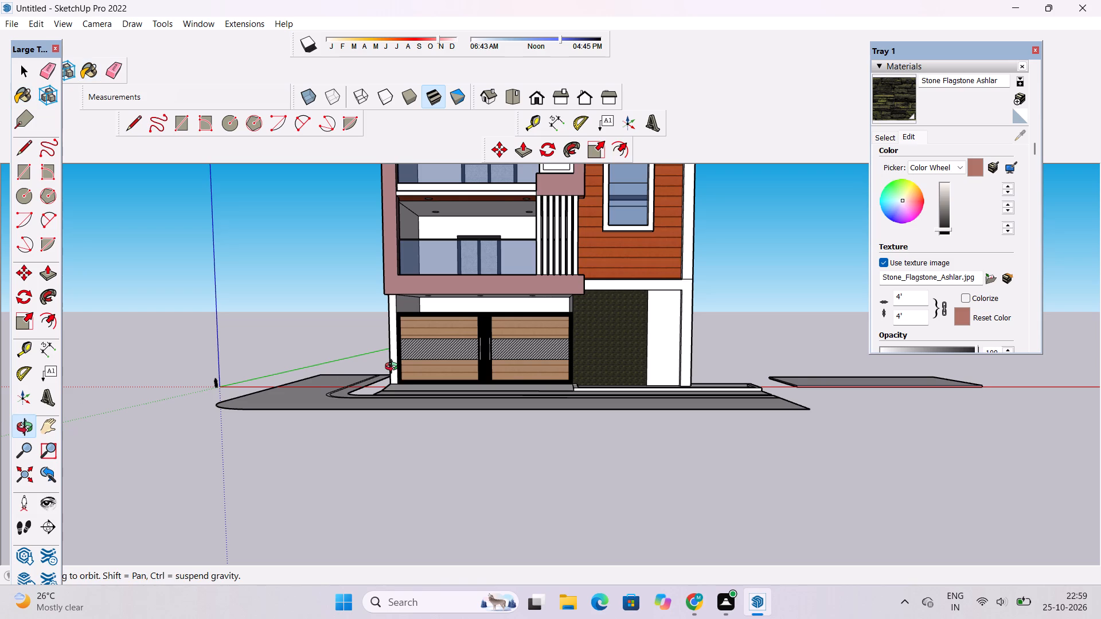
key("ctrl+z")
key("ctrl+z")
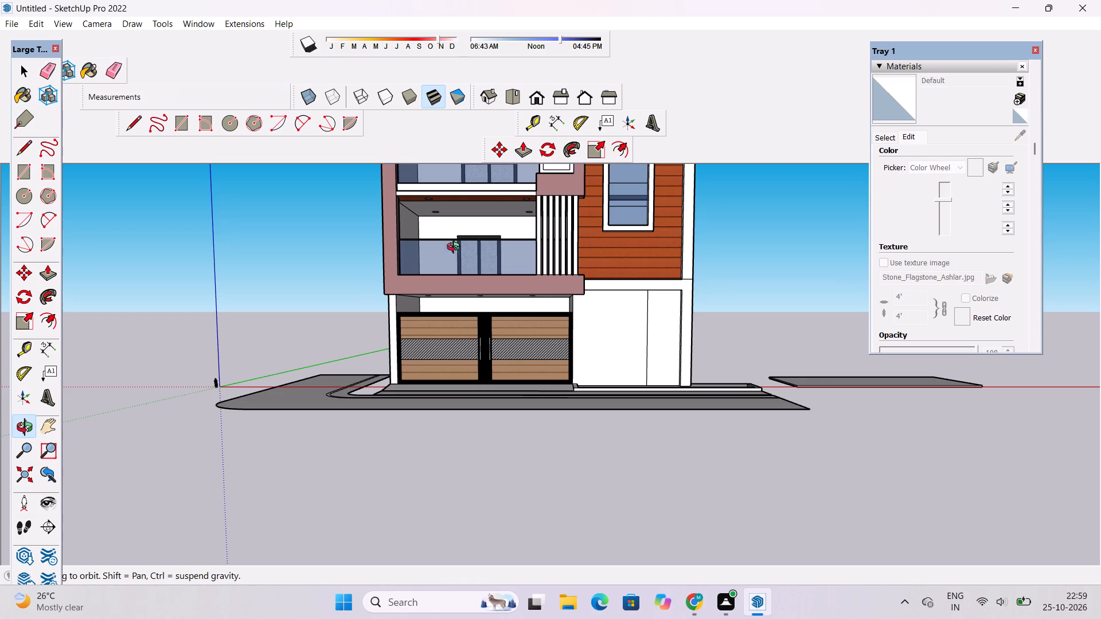
Examine the Brick, Cladding and Siding materials and the house front for a suitable ground-floor wall cladding.
left_click(893, 138)
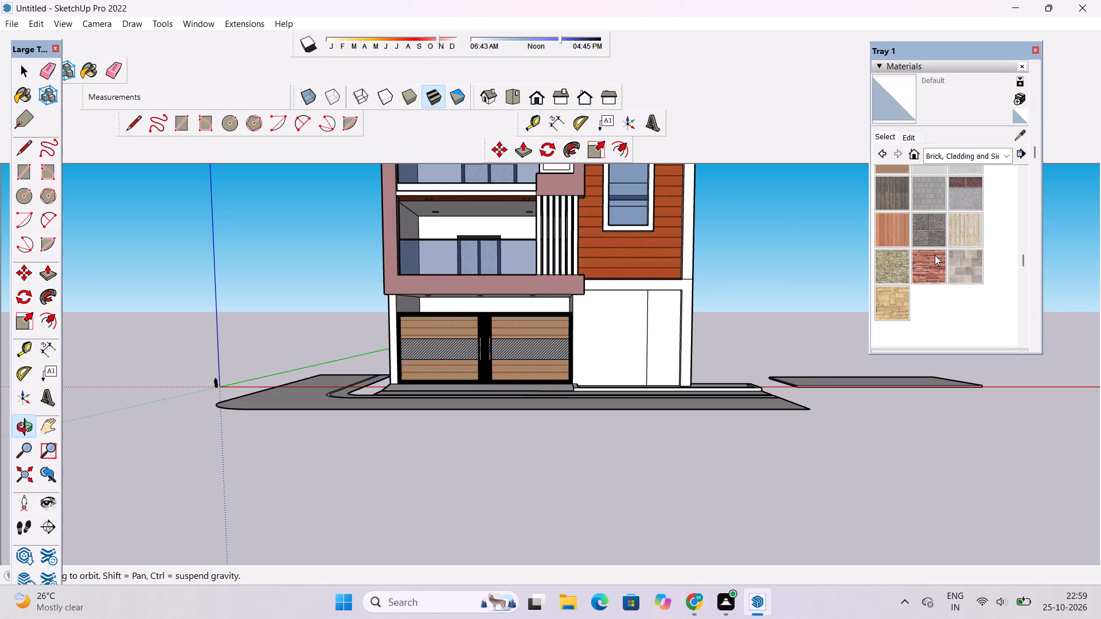
scroll(935, 255, "up", 1)
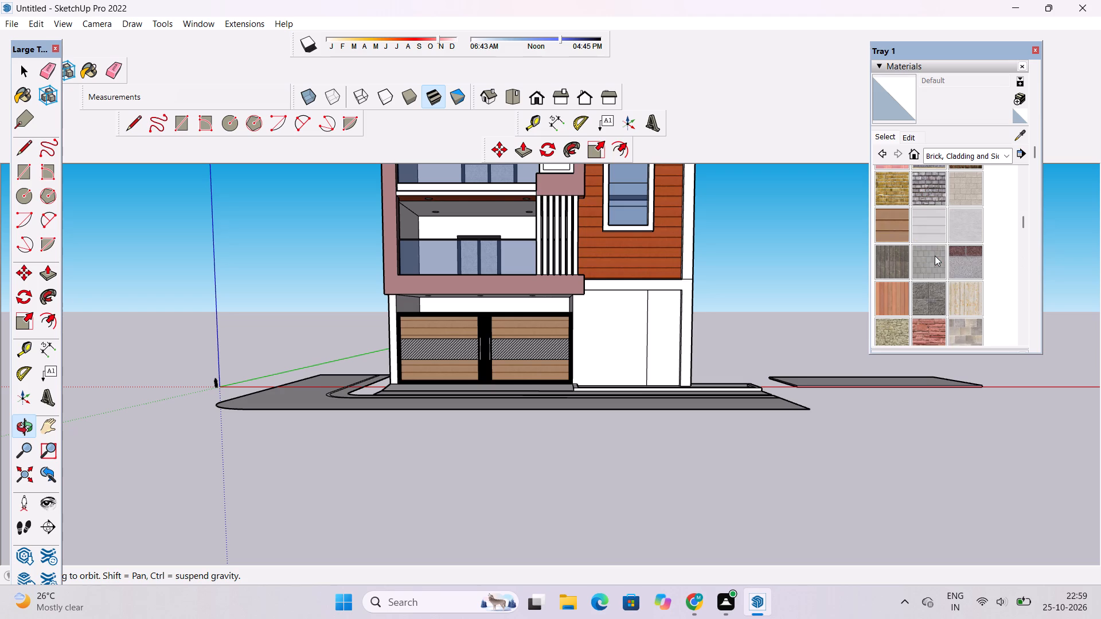
scroll(935, 253, "up", 3)
scroll(923, 226, "down", 1)
scroll(895, 135, "down", 1)
scroll(906, 186, "down", 1)
scroll(919, 182, "up", 1)
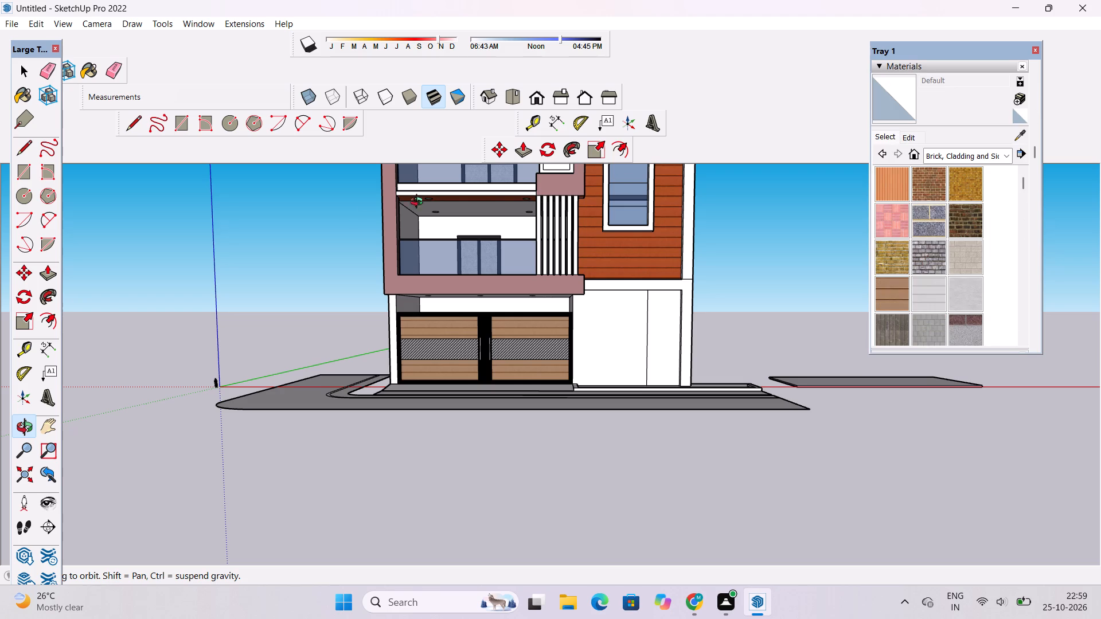
left_click_drag(542, 216, 563, 405)
scroll(569, 429, "down", 4)
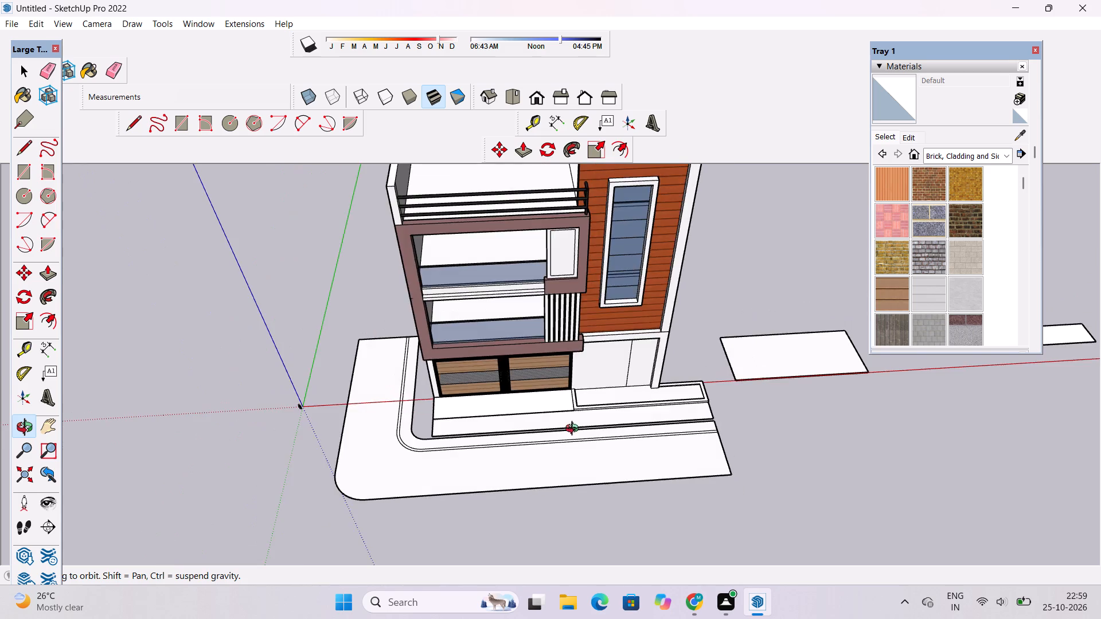
left_click_drag(575, 425, 686, 311)
scroll(594, 361, "up", 4)
left_click_drag(610, 363, 595, 348)
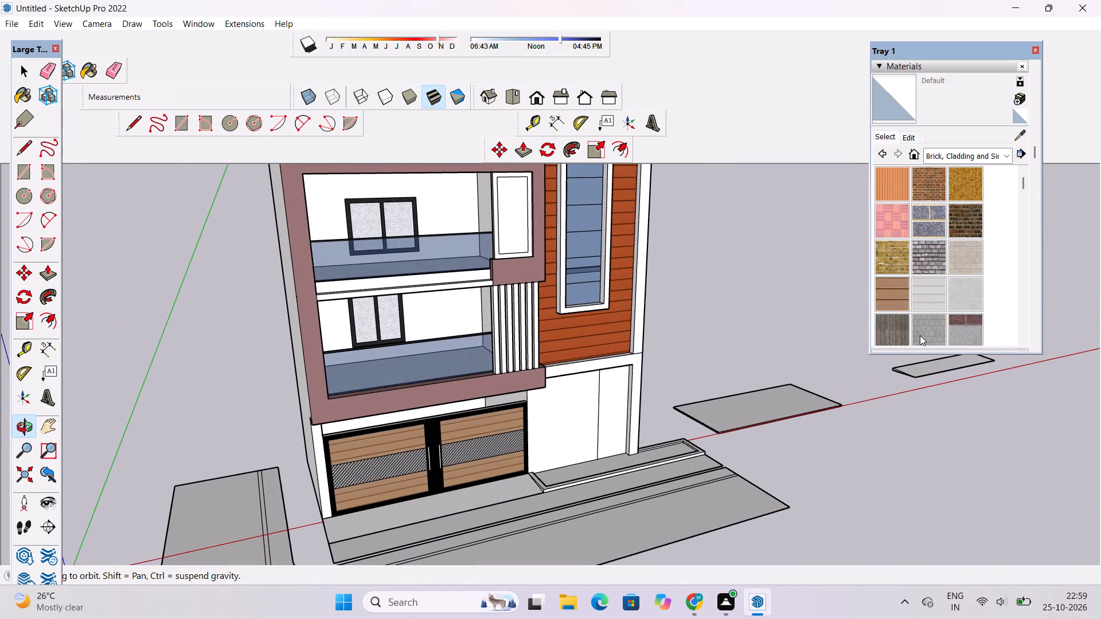
scroll(902, 324, "down", 2)
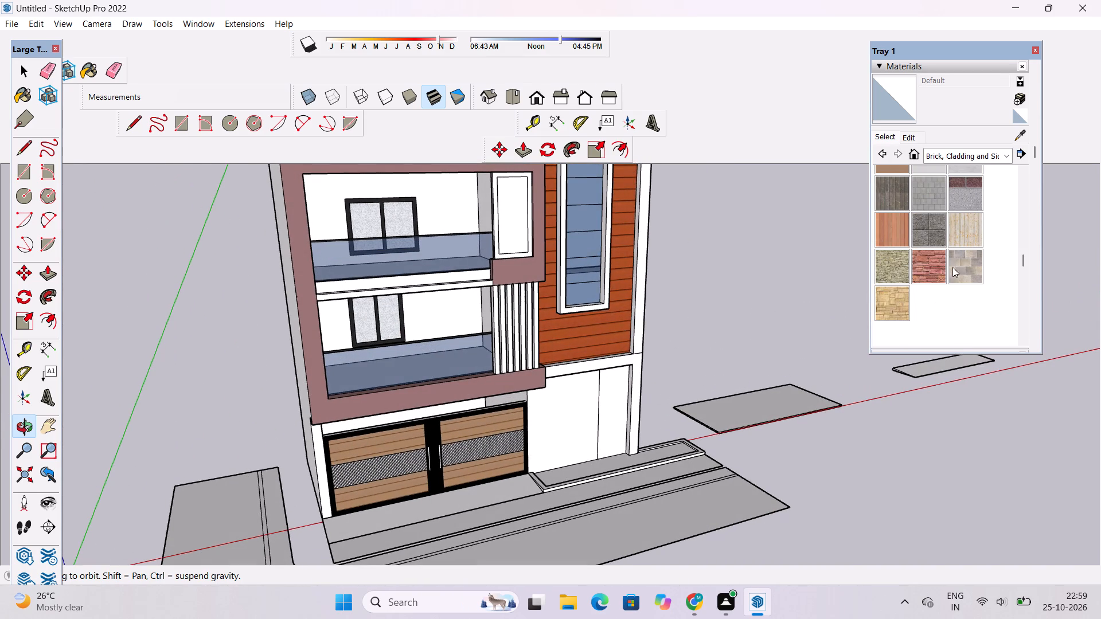
scroll(931, 276, "up", 1)
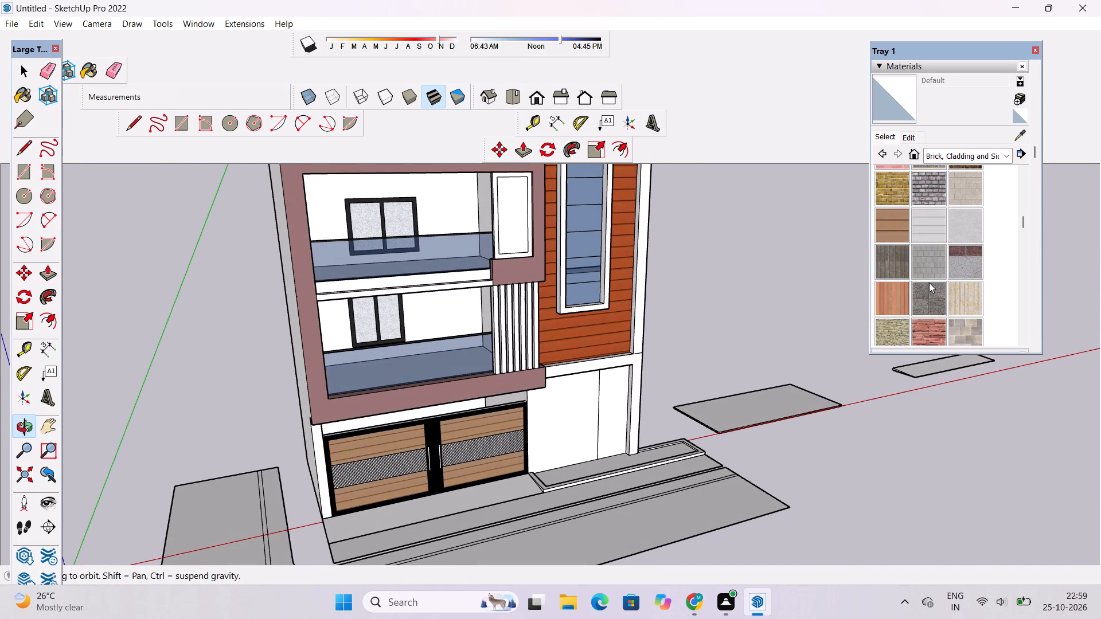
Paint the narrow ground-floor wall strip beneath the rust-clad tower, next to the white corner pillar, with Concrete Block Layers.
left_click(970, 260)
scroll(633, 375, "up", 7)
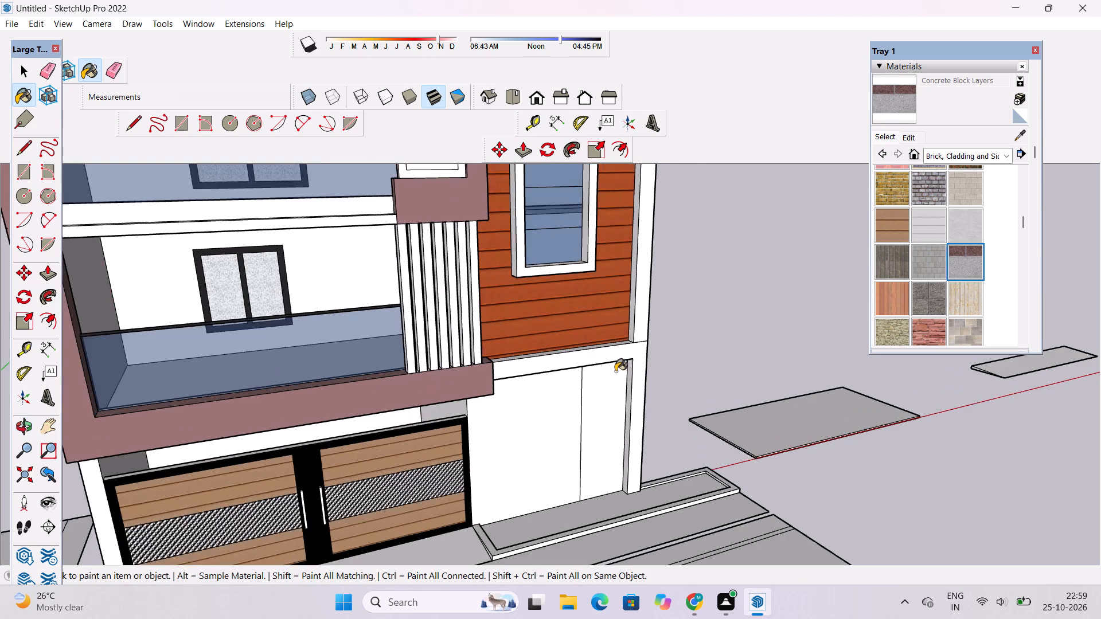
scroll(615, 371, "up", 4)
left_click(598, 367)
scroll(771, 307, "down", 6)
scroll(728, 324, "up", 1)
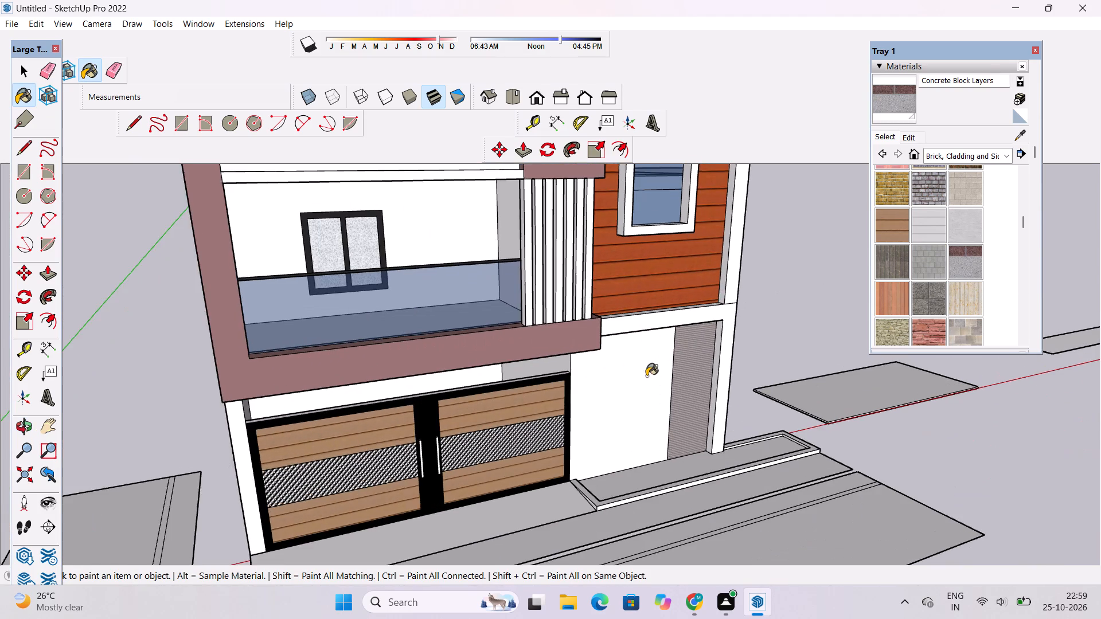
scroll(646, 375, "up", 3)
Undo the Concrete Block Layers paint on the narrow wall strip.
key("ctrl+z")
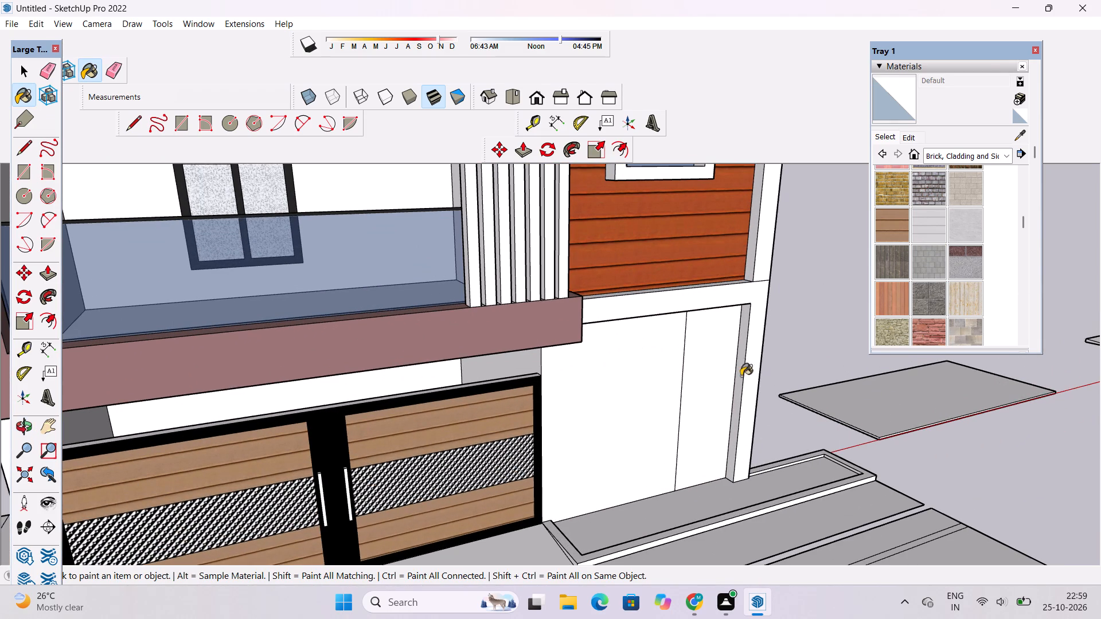
Paint the wide ground-floor wall panel beside the garage doors with Tile Travertine 2 inch from the Tile materials.
scroll(949, 339, "up", 1)
scroll(950, 316, "down", 1)
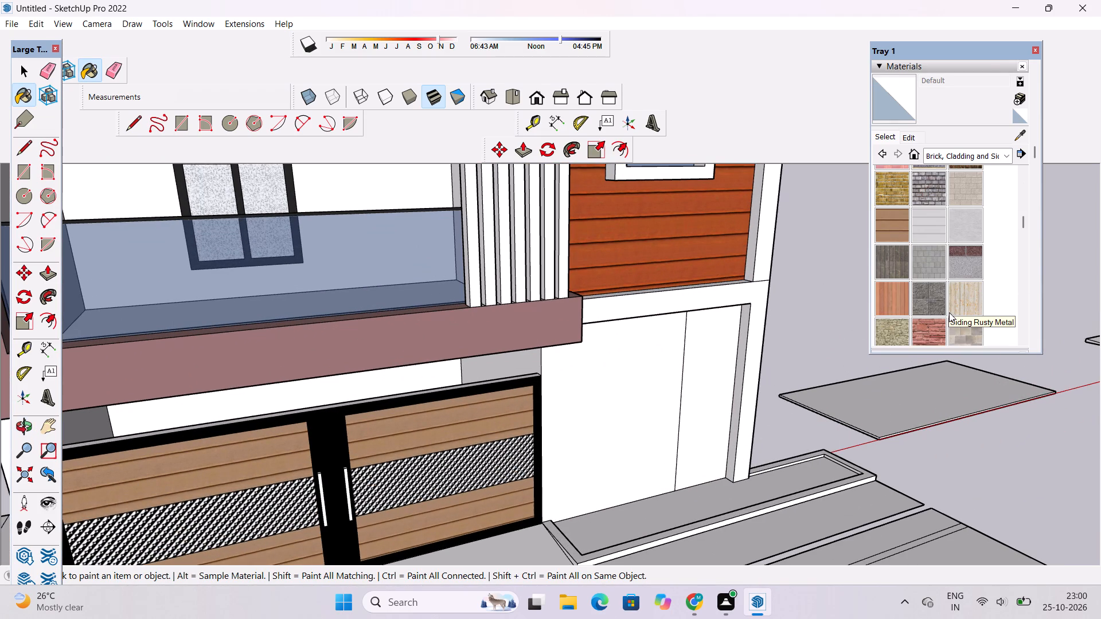
scroll(948, 312, "up", 1)
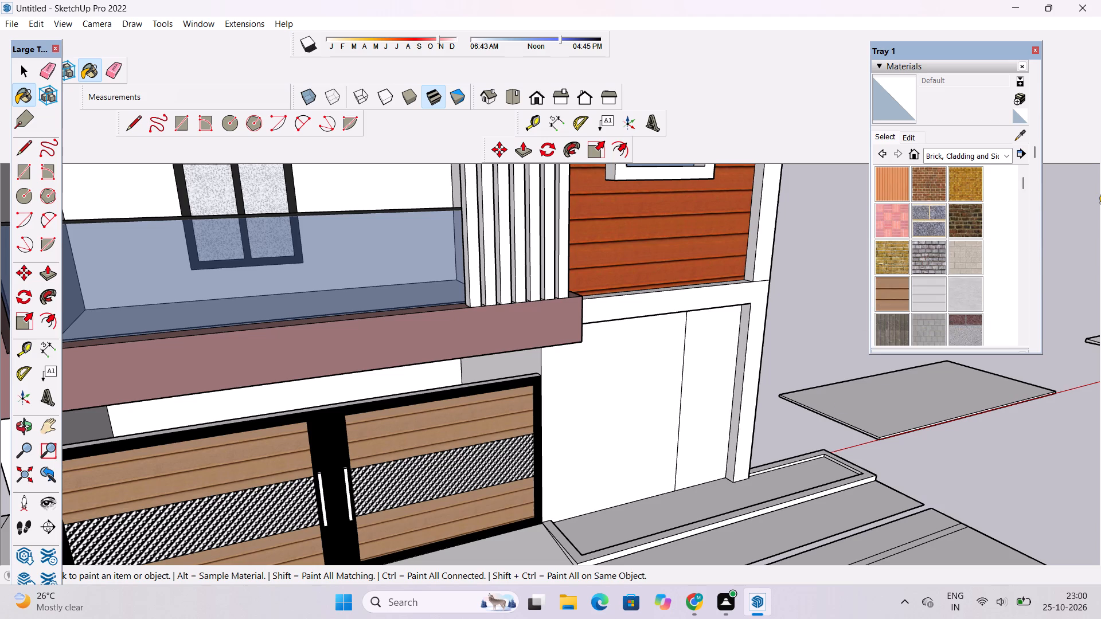
scroll(935, 304, "down", 1)
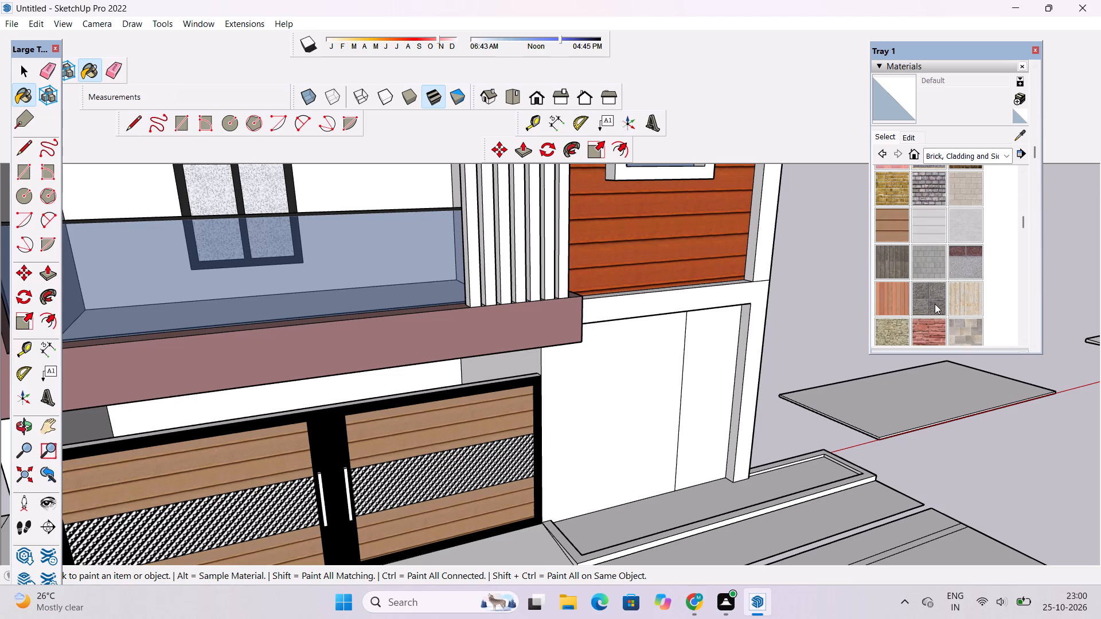
scroll(935, 304, "down", 1)
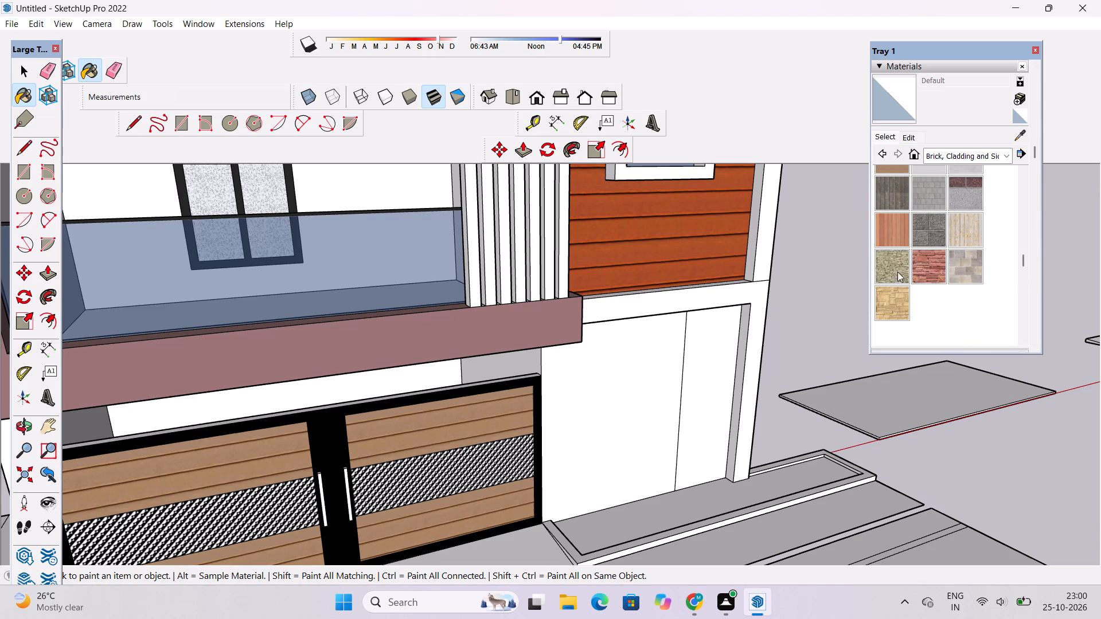
left_click(971, 158)
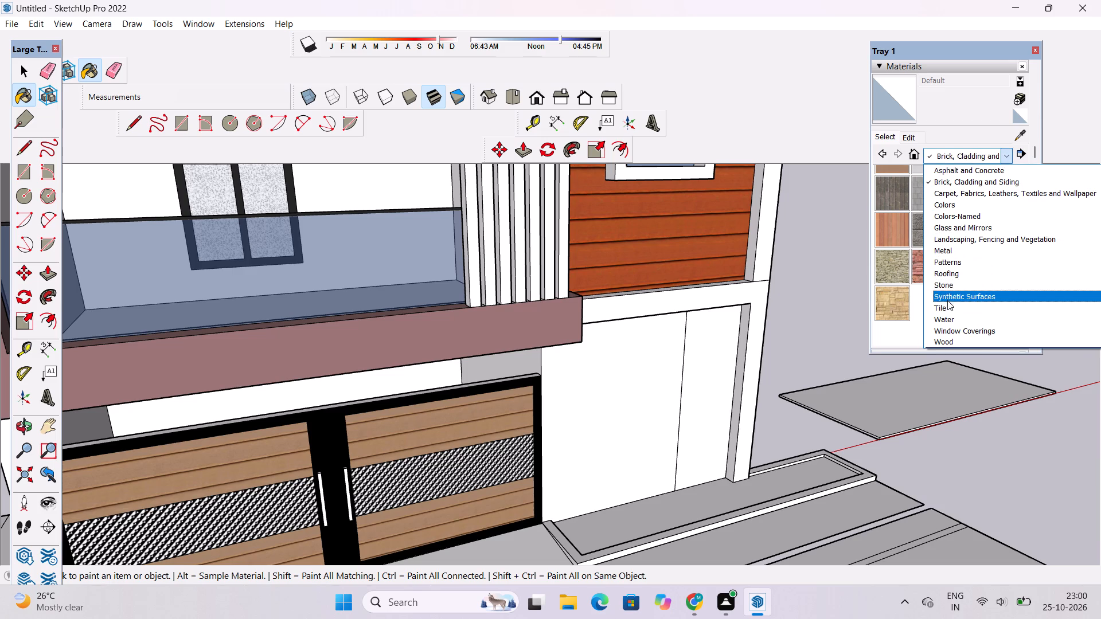
left_click(946, 306)
scroll(945, 306, "down", 3)
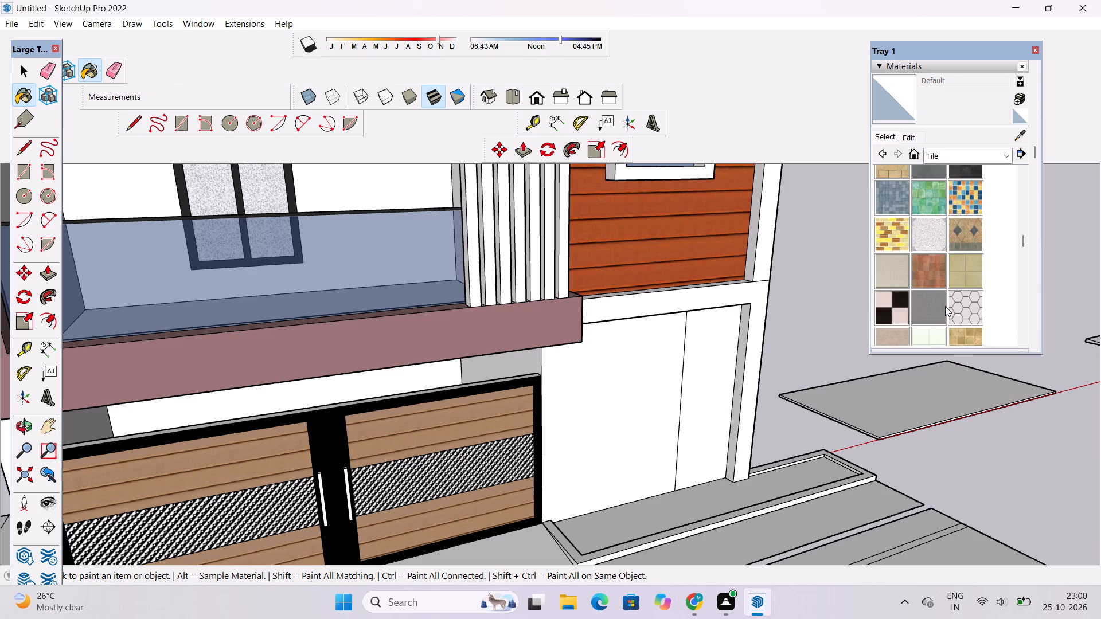
scroll(945, 306, "down", 2)
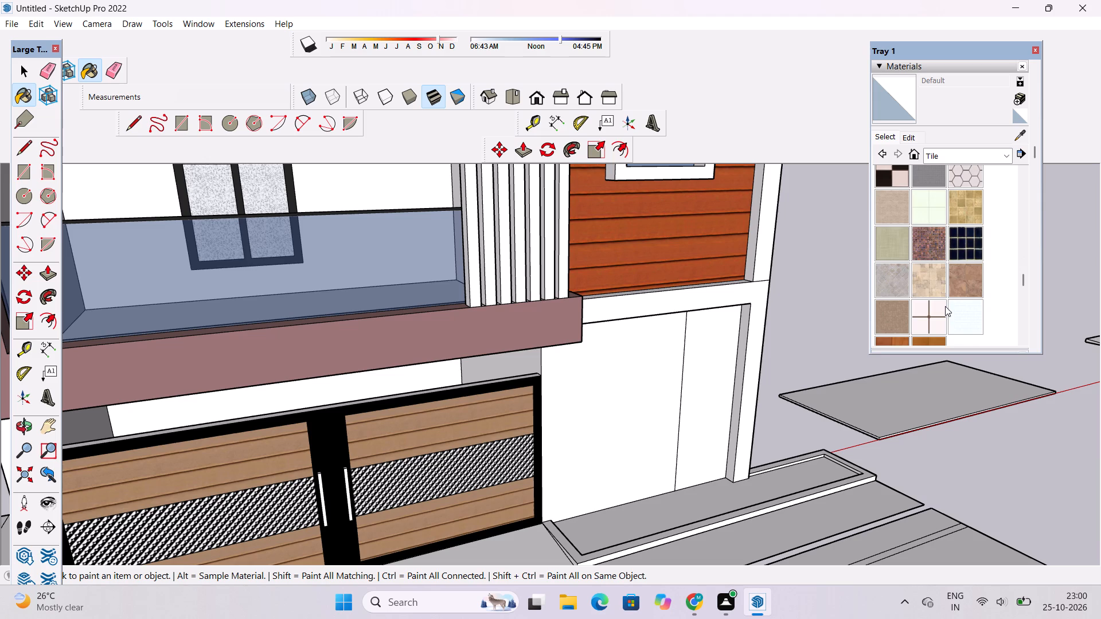
scroll(945, 306, "down", 1)
scroll(938, 293, "up", 1)
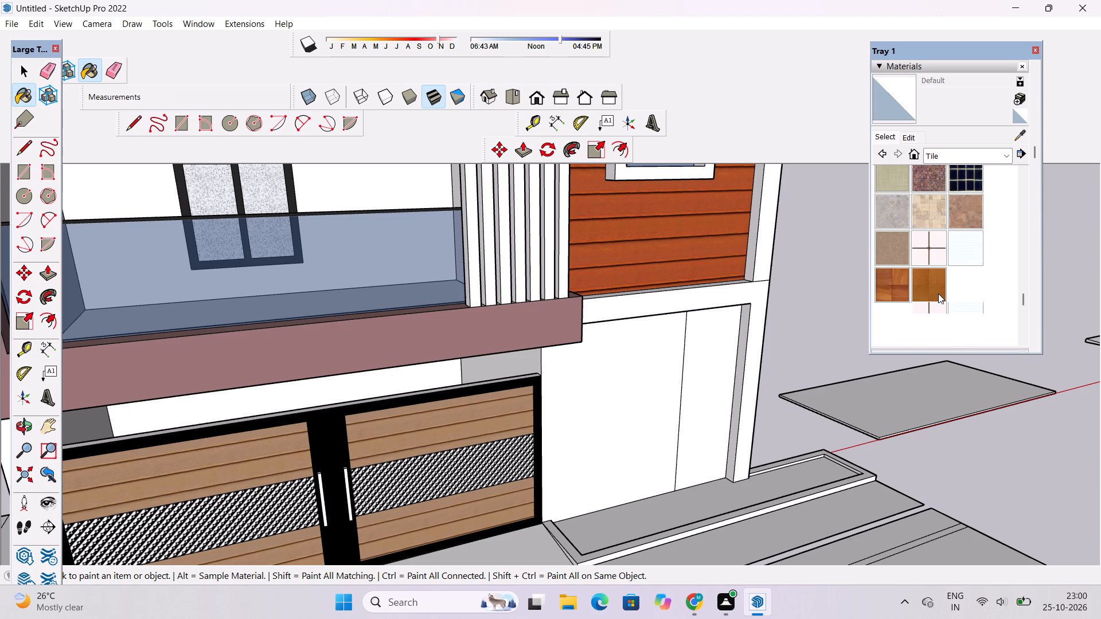
left_click(880, 274)
scroll(571, 432, "up", 5)
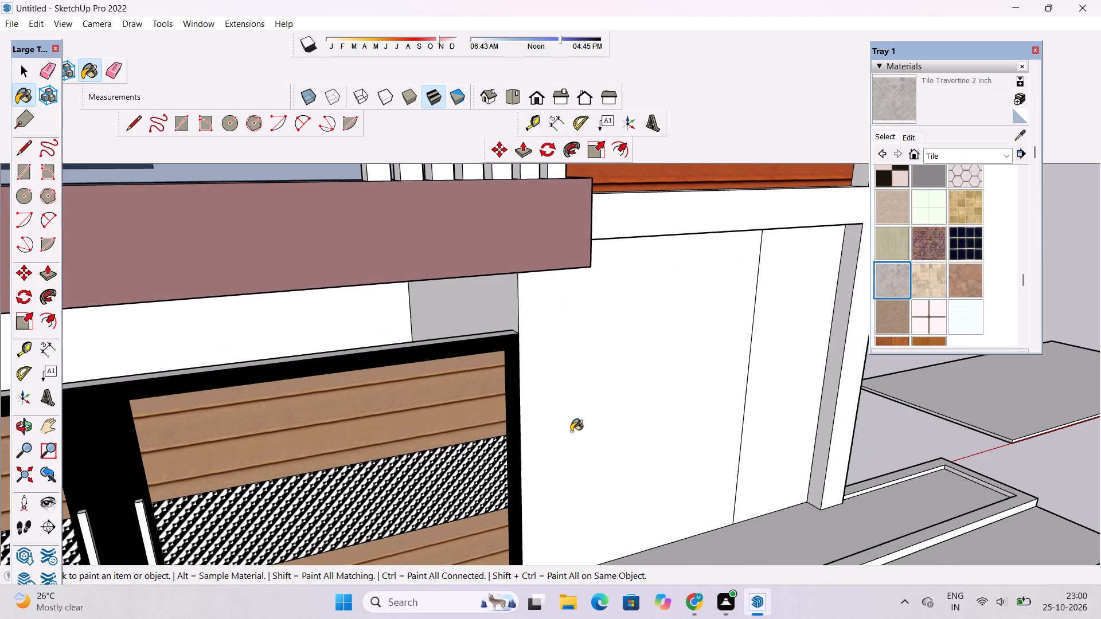
left_click(571, 432)
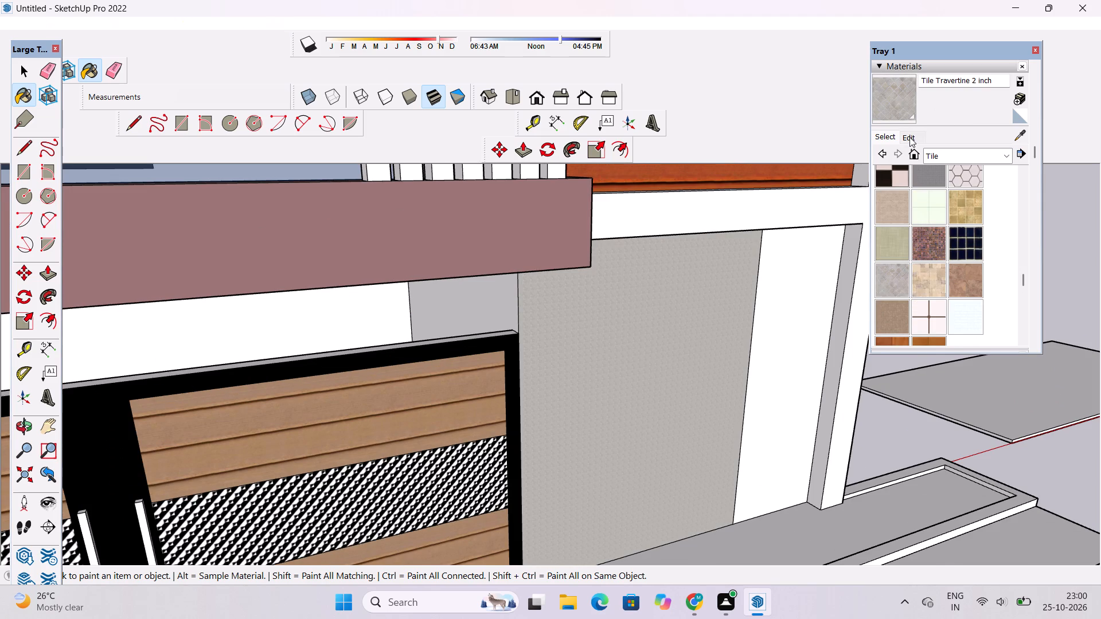
Darken the Tile Travertine 2 inch material to a dark charcoal grey.
left_click(909, 137)
left_click(950, 207)
left_click(945, 213)
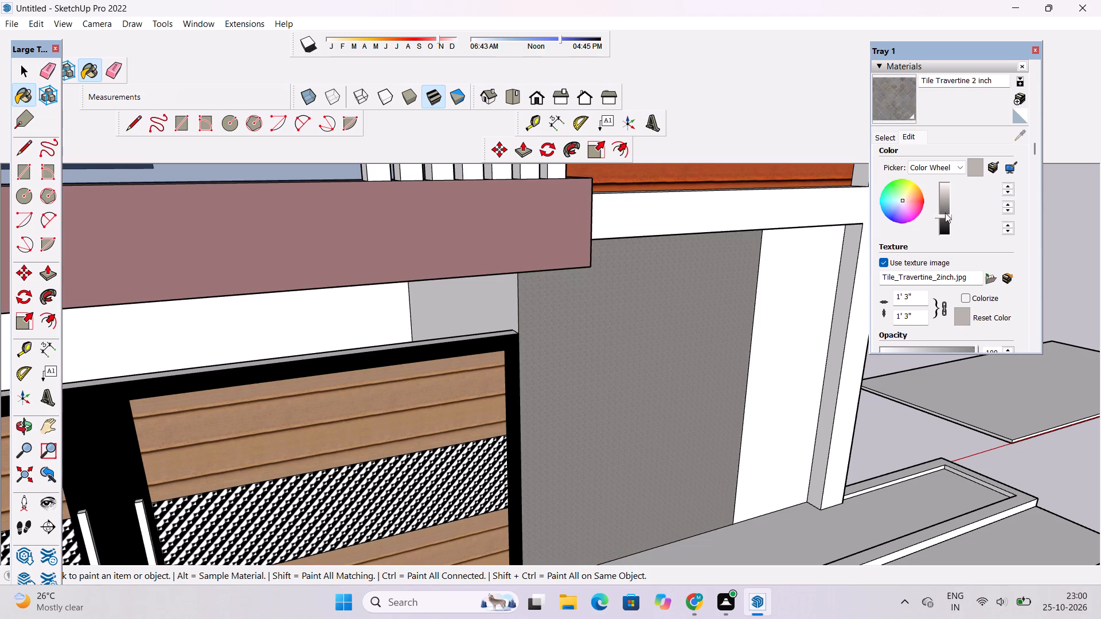
left_click(943, 216)
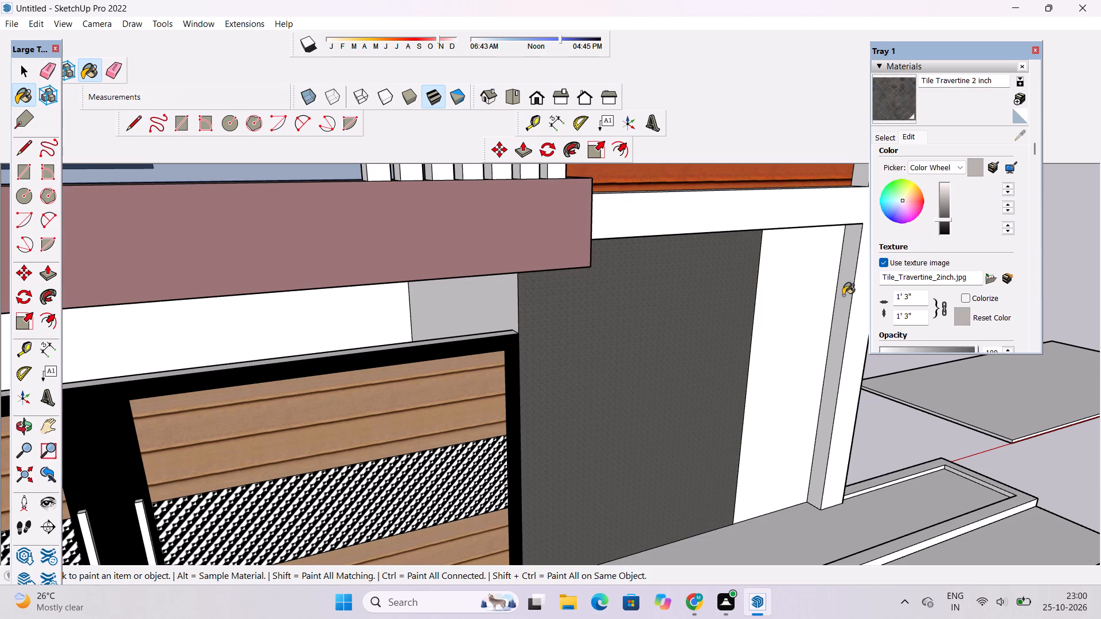
Set the Tile Travertine 2 inch texture size to 10' with its proportions linked.
left_click(919, 314)
key("BackSpace")
key("BackSpace")
key("BackSpace")
key("BackSpace")
key("BackSpace")
key("BackSpace")
key("BackSpace")
key("BackSpace")
key("BackSpace")
key("BackSpace")
key("BackSpace")
key("BackSpace")
type("10'")
key("Return")
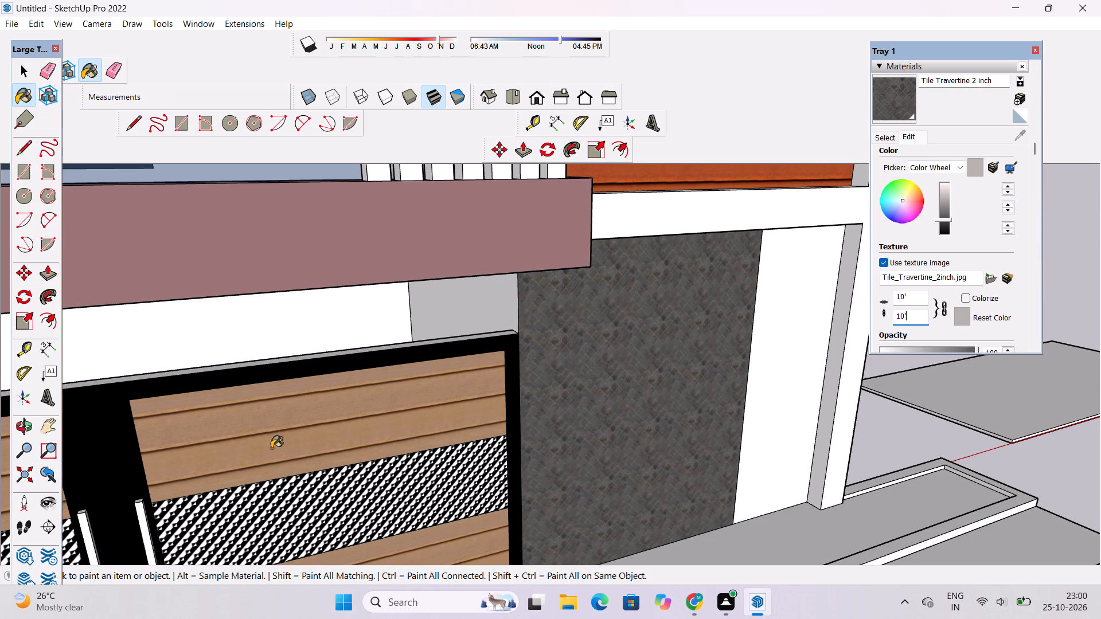
Examine the dark travertine wall panel from several angles against the garage doors, balcony frame and rust cladding.
left_click(23, 427)
scroll(590, 395, "down", 4)
left_click_drag(555, 428, 600, 414)
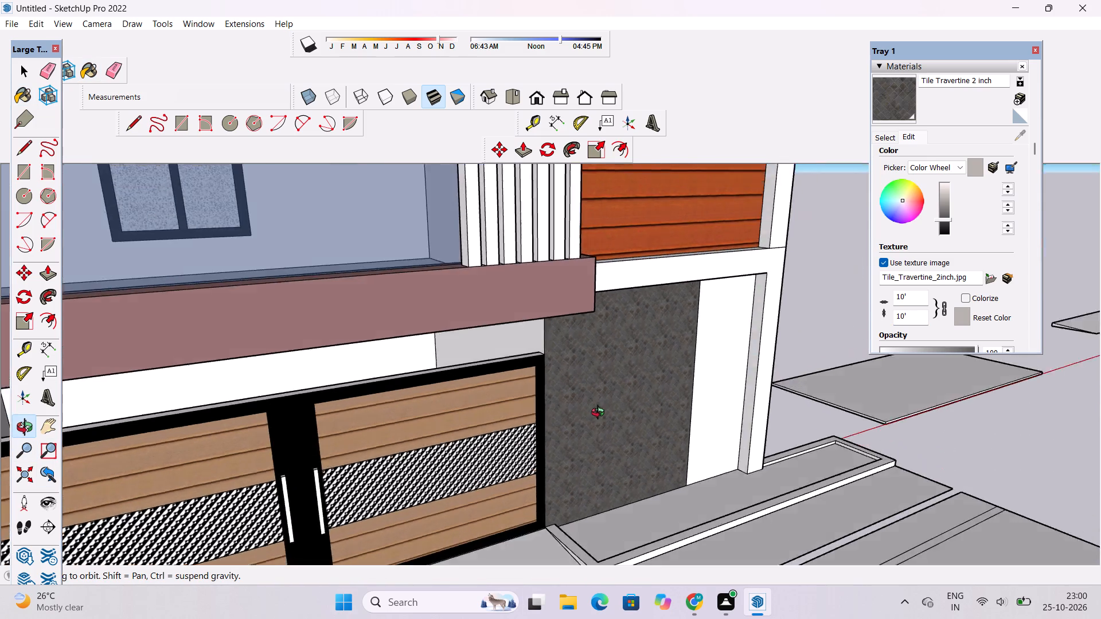
left_click_drag(600, 414, 687, 386)
scroll(686, 385, "up", 1)
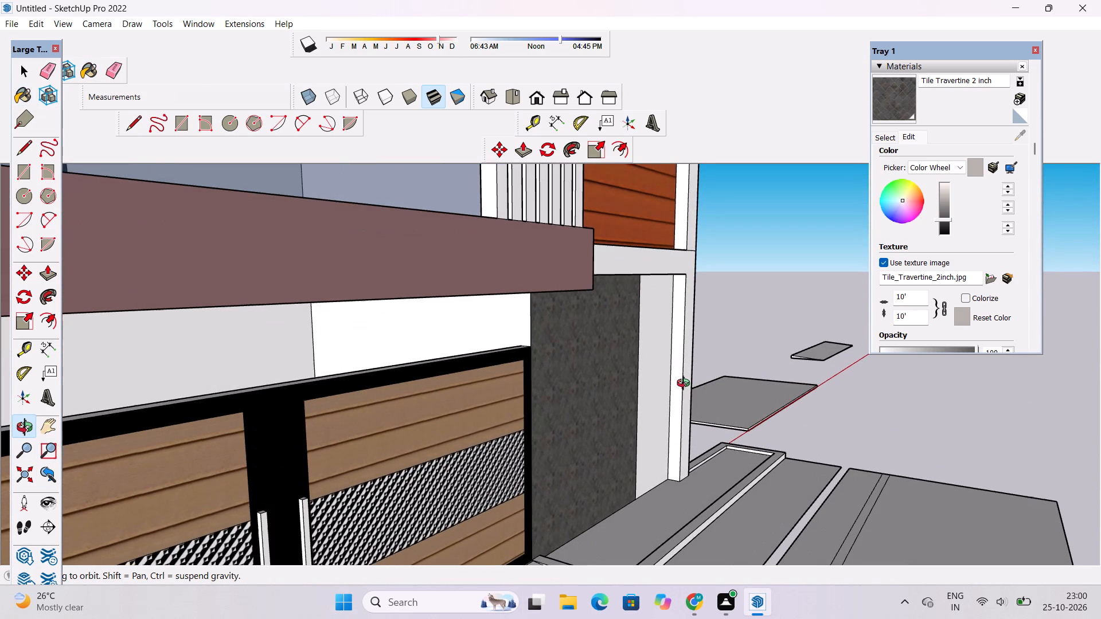
scroll(686, 385, "down", 2)
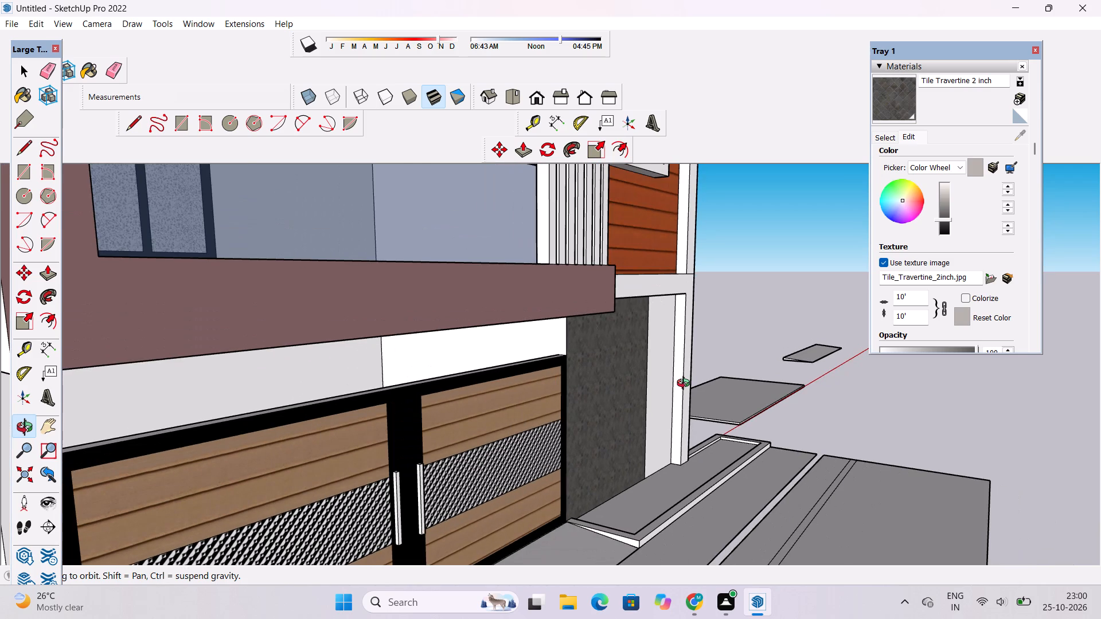
scroll(686, 385, "down", 5)
scroll(686, 385, "up", 2)
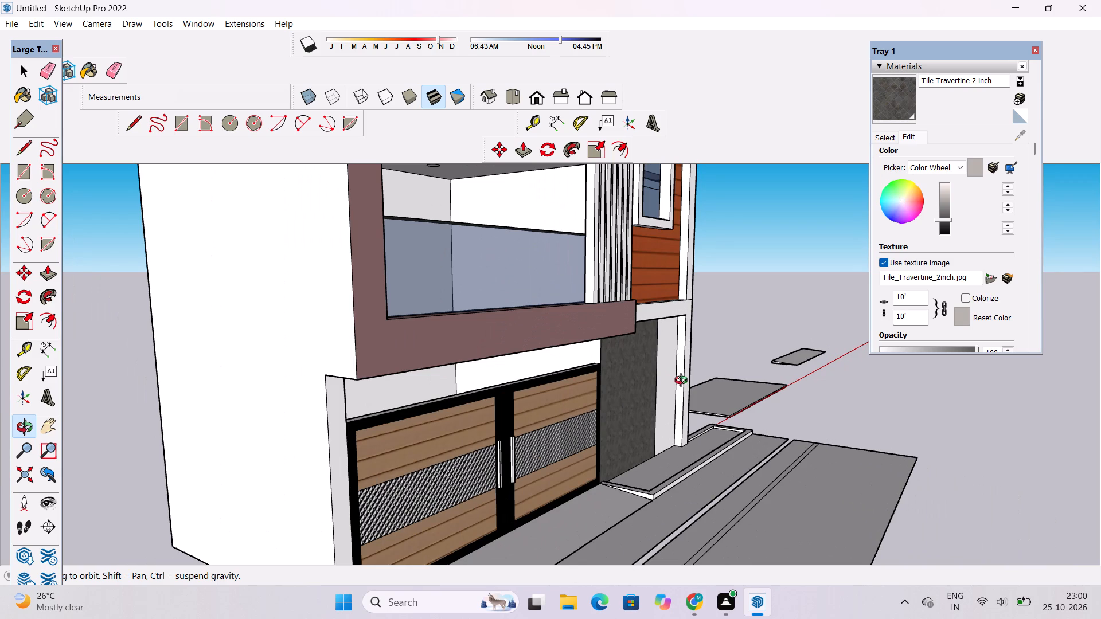
scroll(684, 382, "down", 1)
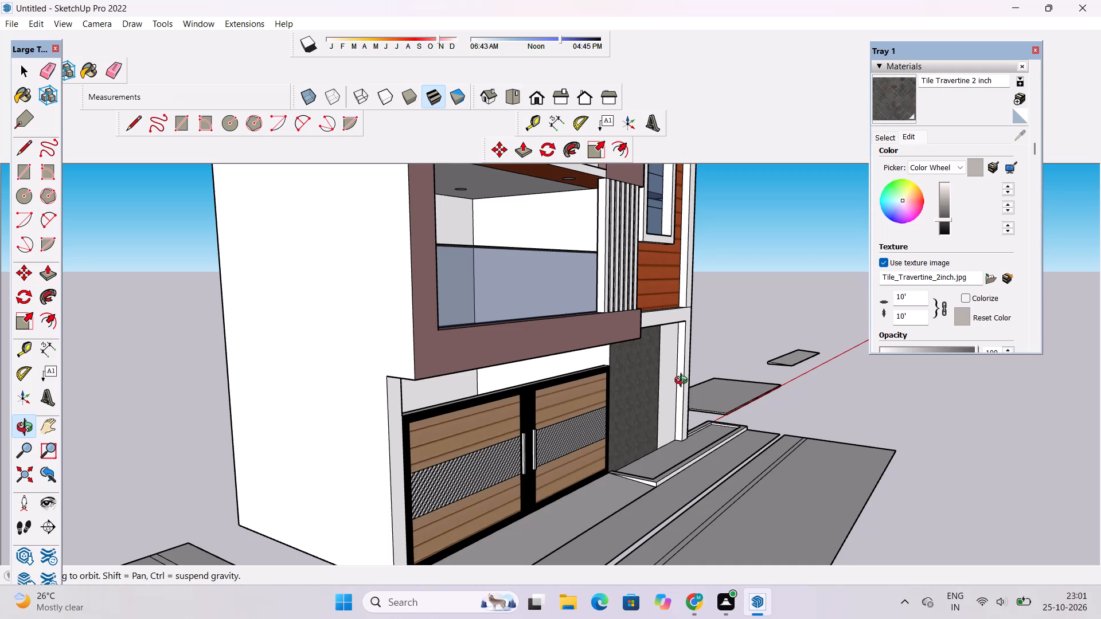
scroll(684, 382, "down", 1)
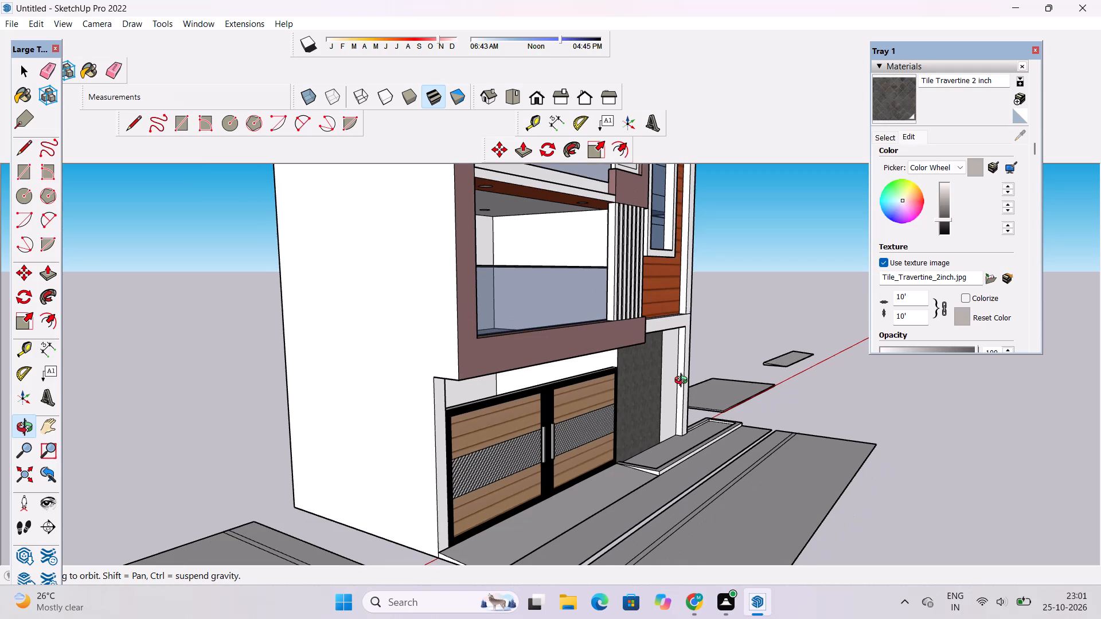
scroll(684, 382, "up", 1)
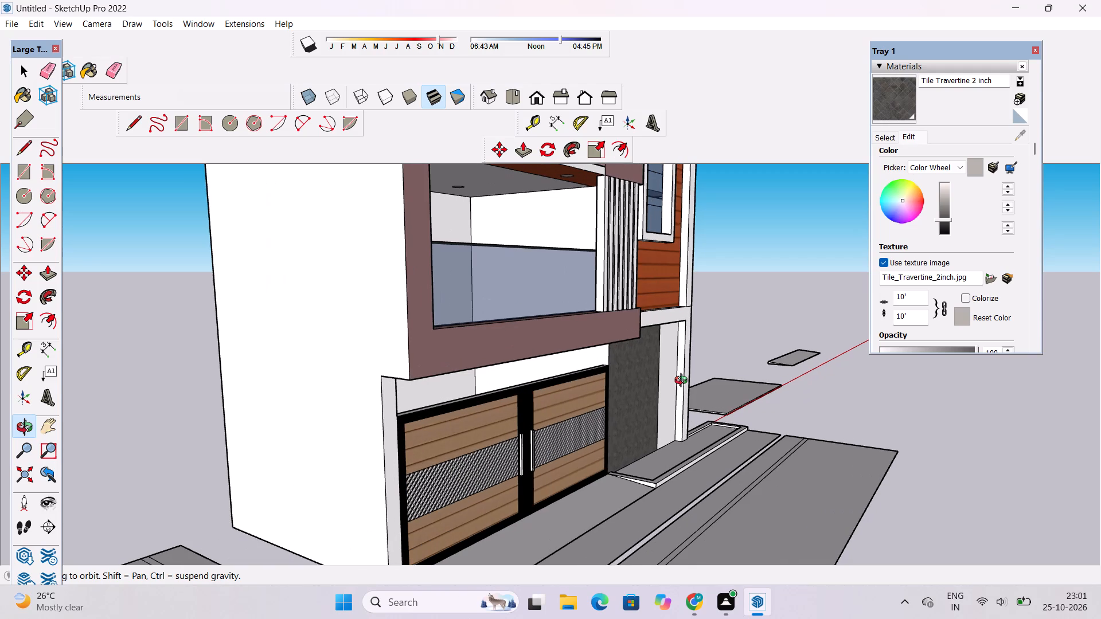
scroll(684, 382, "down", 1)
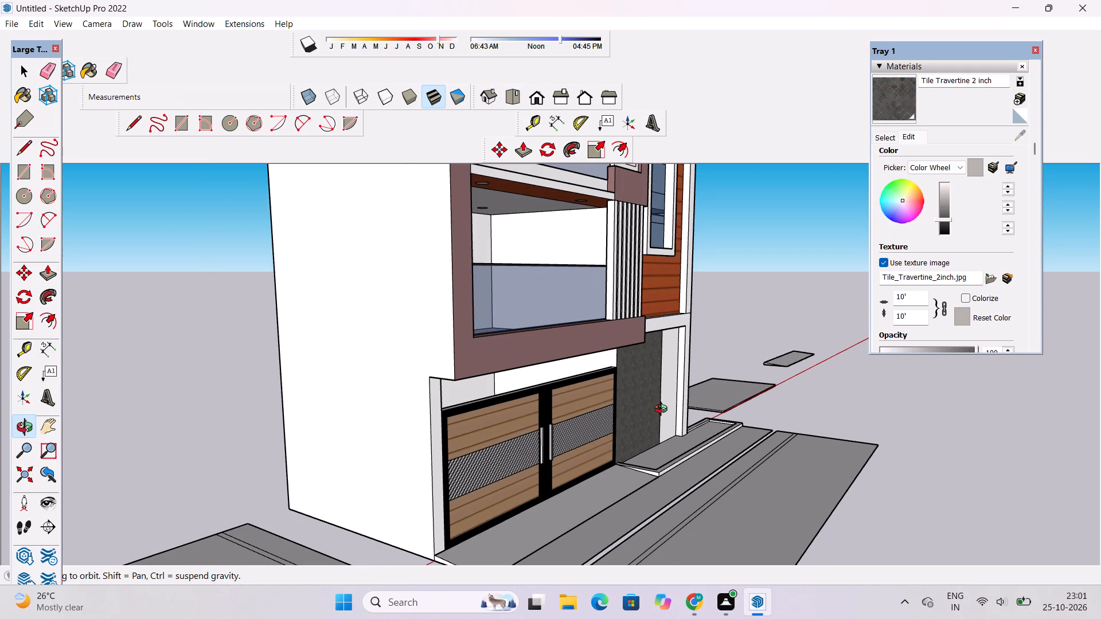
scroll(659, 404, "up", 2)
left_click_drag(792, 406, 659, 406)
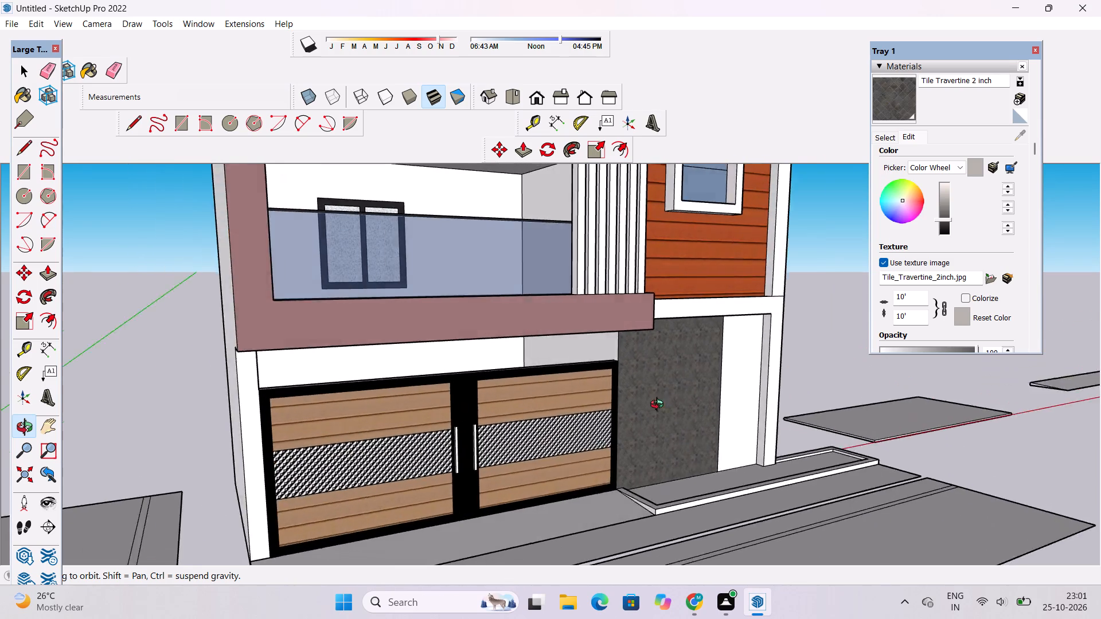
left_click_drag(659, 406, 630, 406)
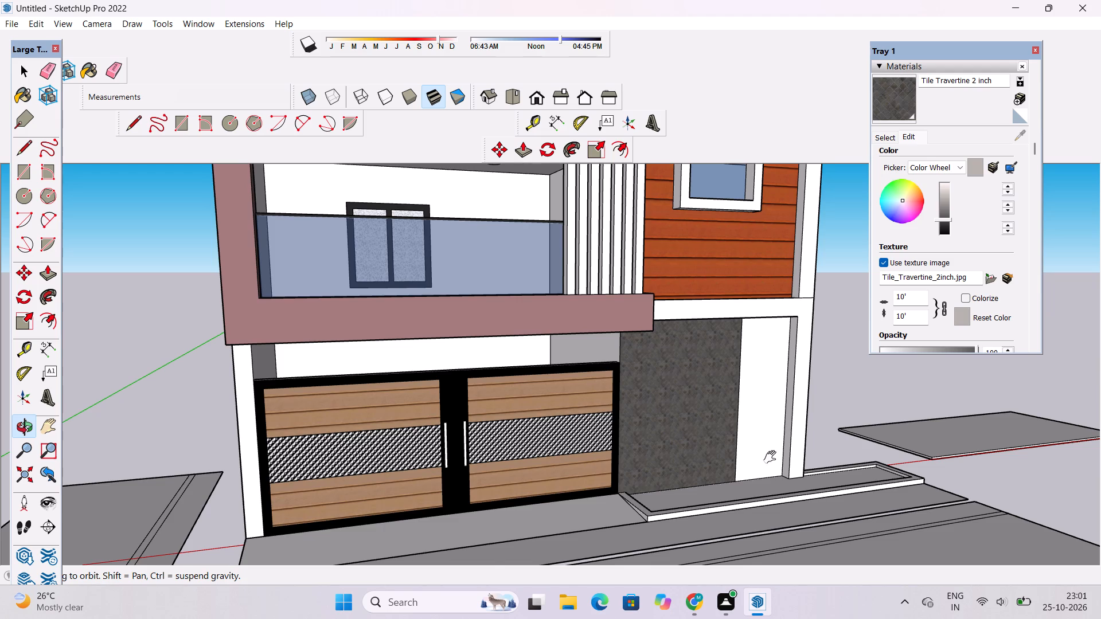
left_click_drag(772, 457, 768, 475, "shift")
left_click_drag(803, 472, 659, 452)
scroll(765, 408, "up", 8)
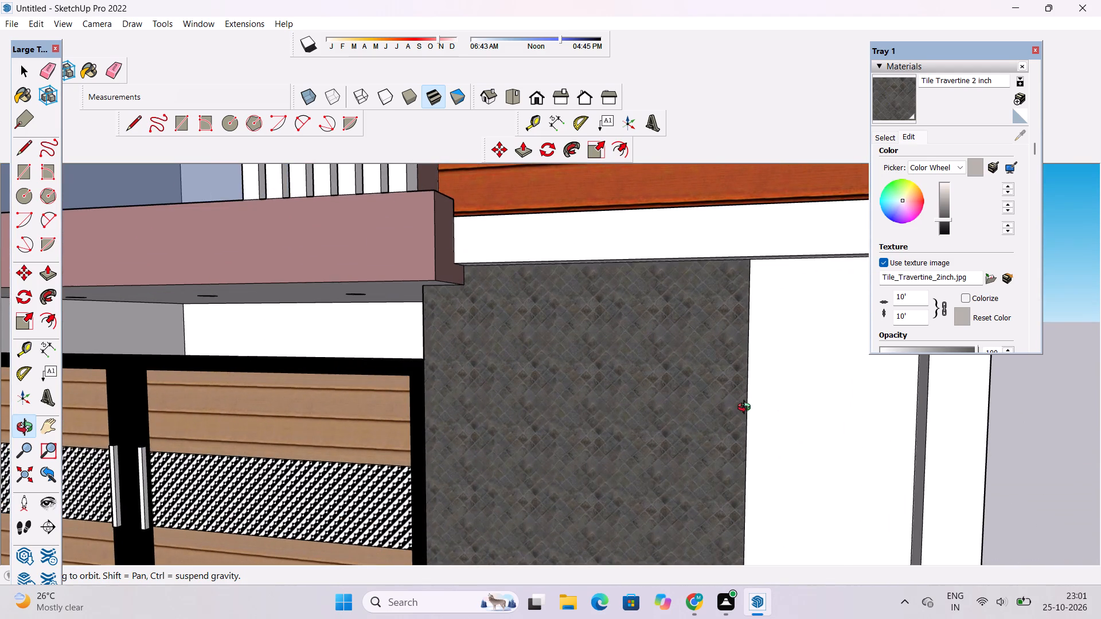
scroll(743, 406, "down", 5)
left_click_drag(876, 425, 775, 328)
scroll(694, 327, "down", 3)
left_click_drag(670, 327, 751, 381)
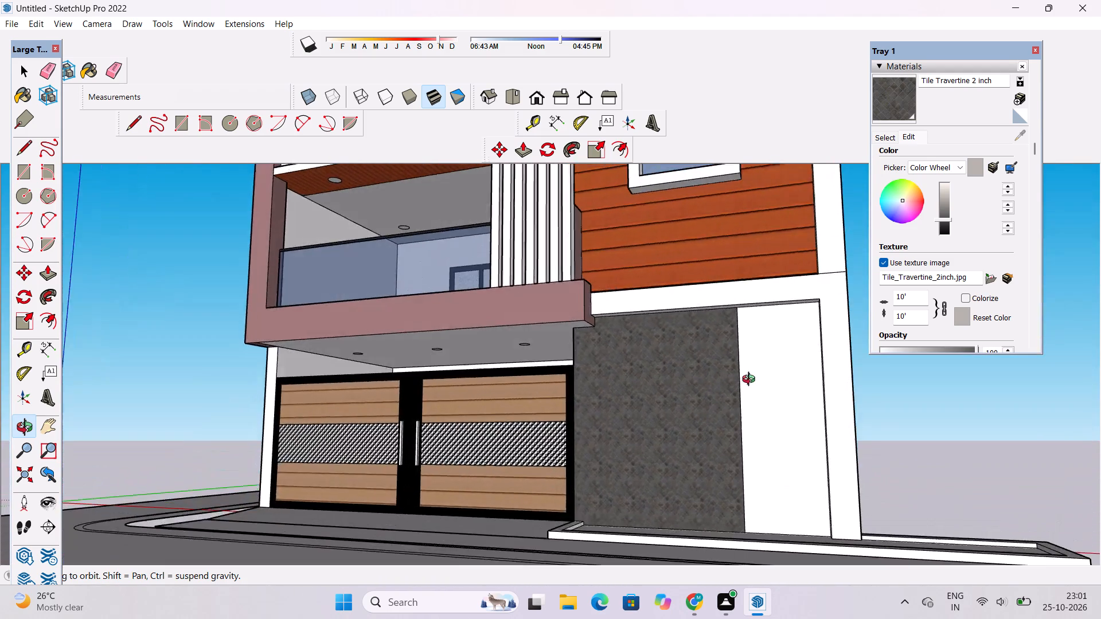
left_click_drag(751, 381, 752, 381)
scroll(746, 359, "down", 5)
left_click_drag(745, 346, 716, 351, "shift")
left_click_drag(709, 354, 805, 389)
scroll(784, 412, "up", 1)
left_click_drag(745, 421, 743, 391, "shift")
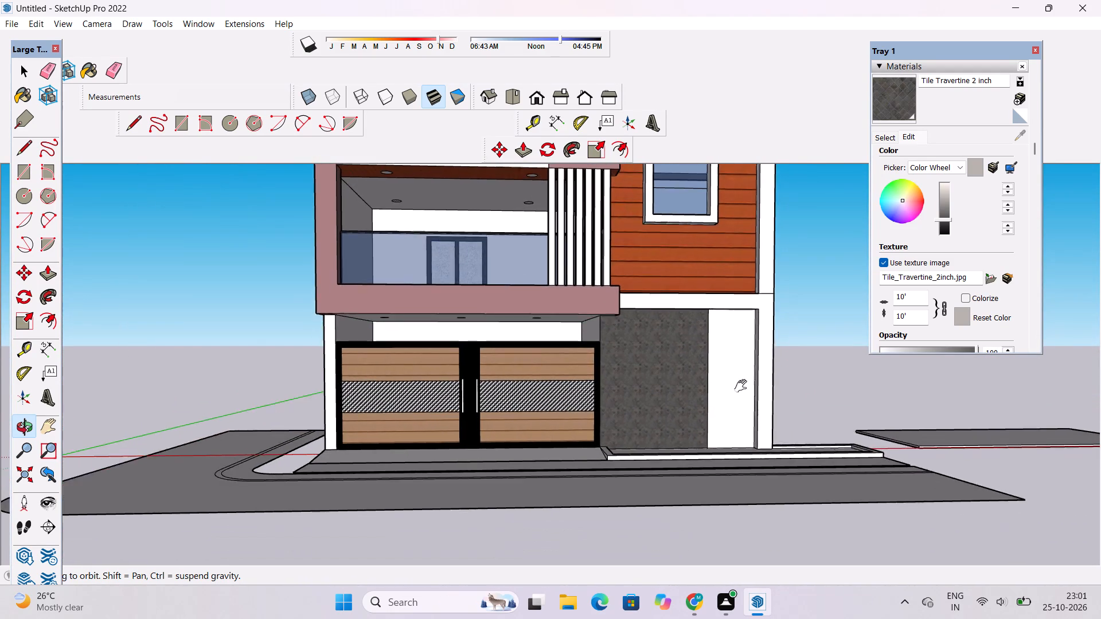
scroll(700, 388, "down", 3, "shift")
left_click_drag(688, 397, 727, 435)
scroll(734, 365, "up", 7)
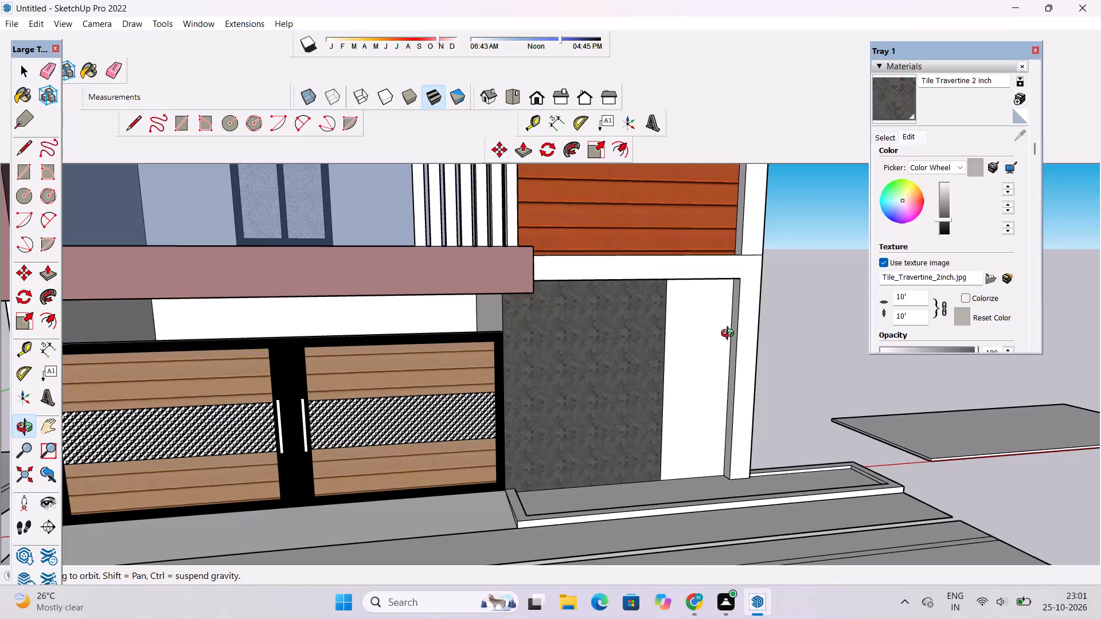
Paint the narrow ground-floor wall strip between the travertine panel and the white corner pillar with Wood Floor Dark.
left_click(882, 135)
left_click(951, 155)
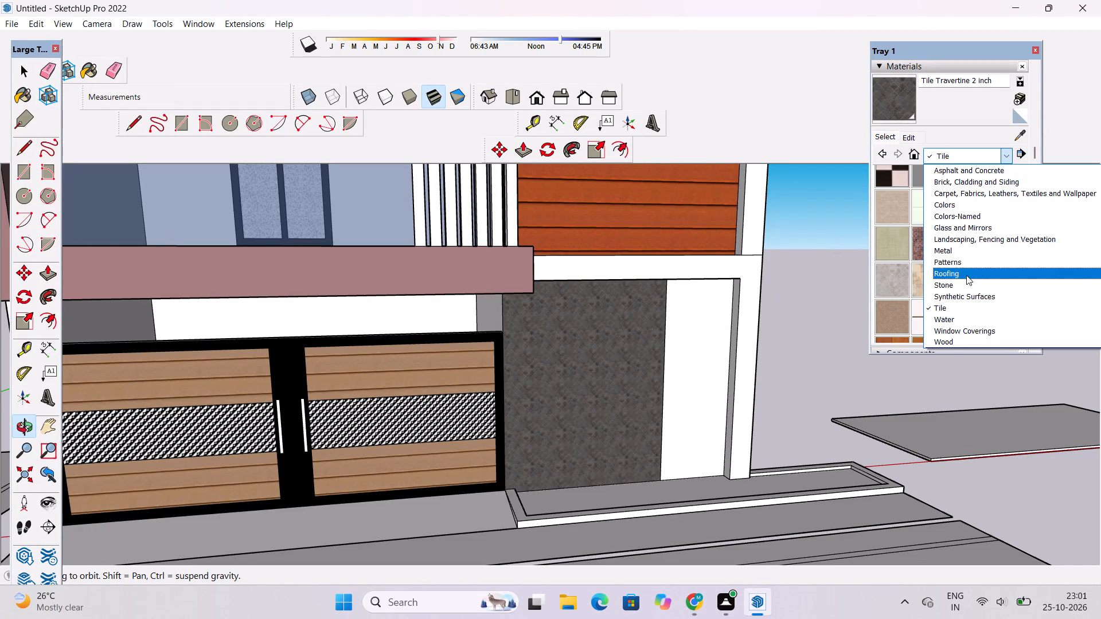
left_click(952, 343)
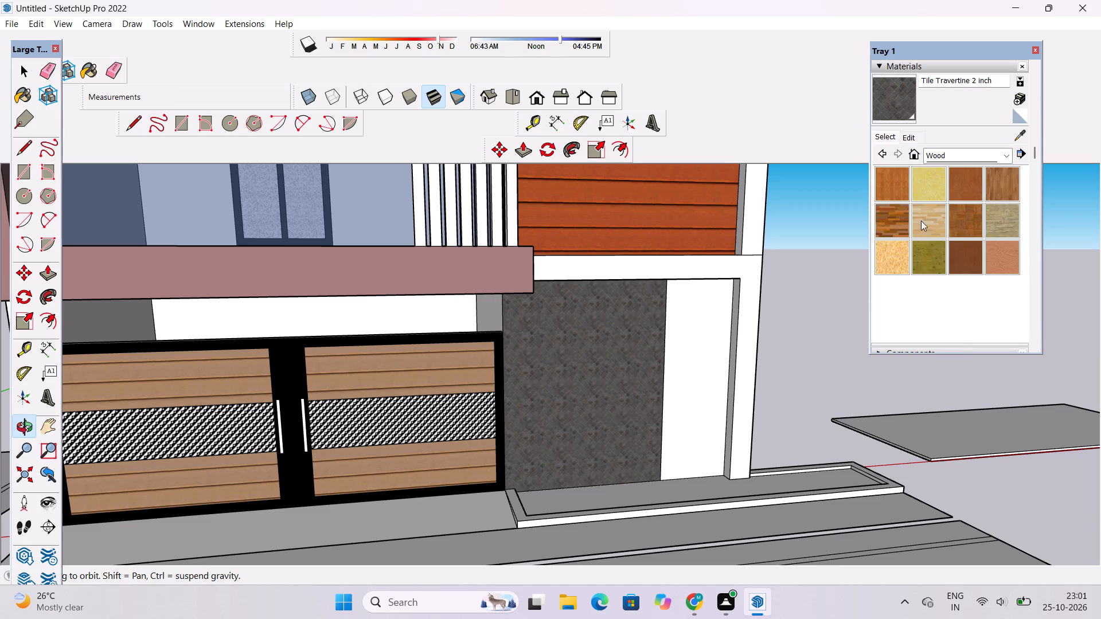
left_click(887, 215)
left_click(700, 347)
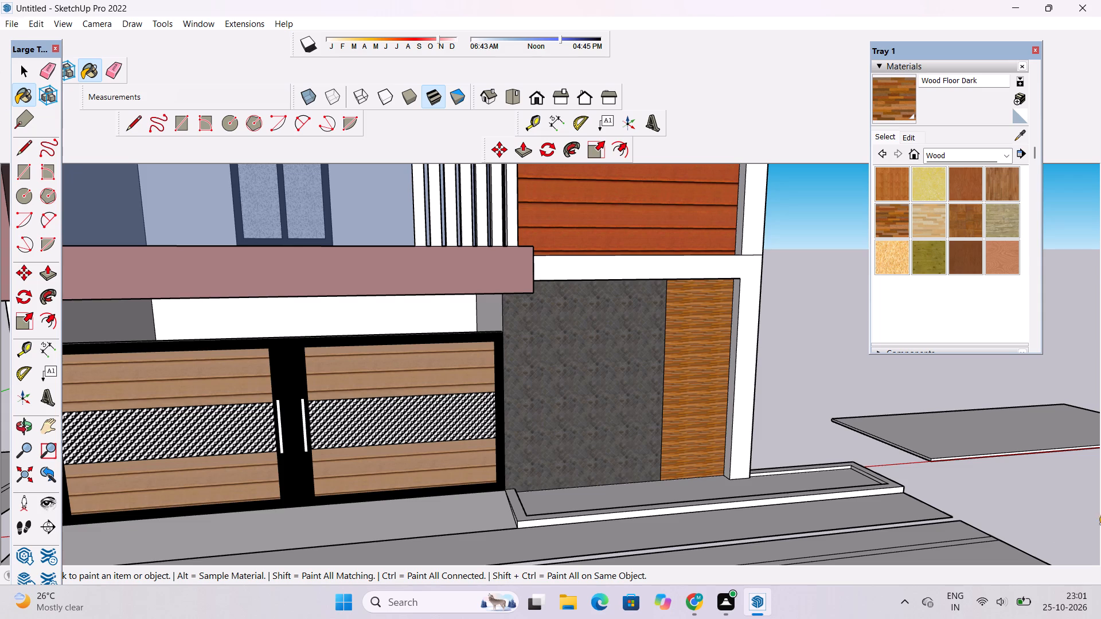
Examine the house front to judge the new wood strip and dark tile panel together with the other facade finishes.
scroll(358, 373, "down", 5)
scroll(374, 403, "up", 2)
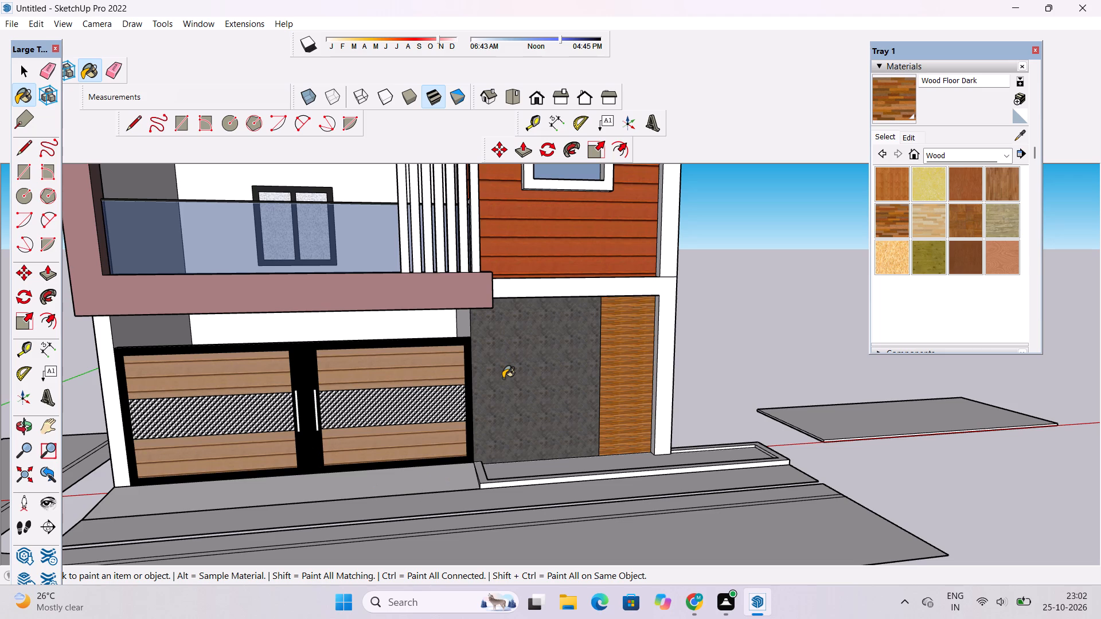
key("space")
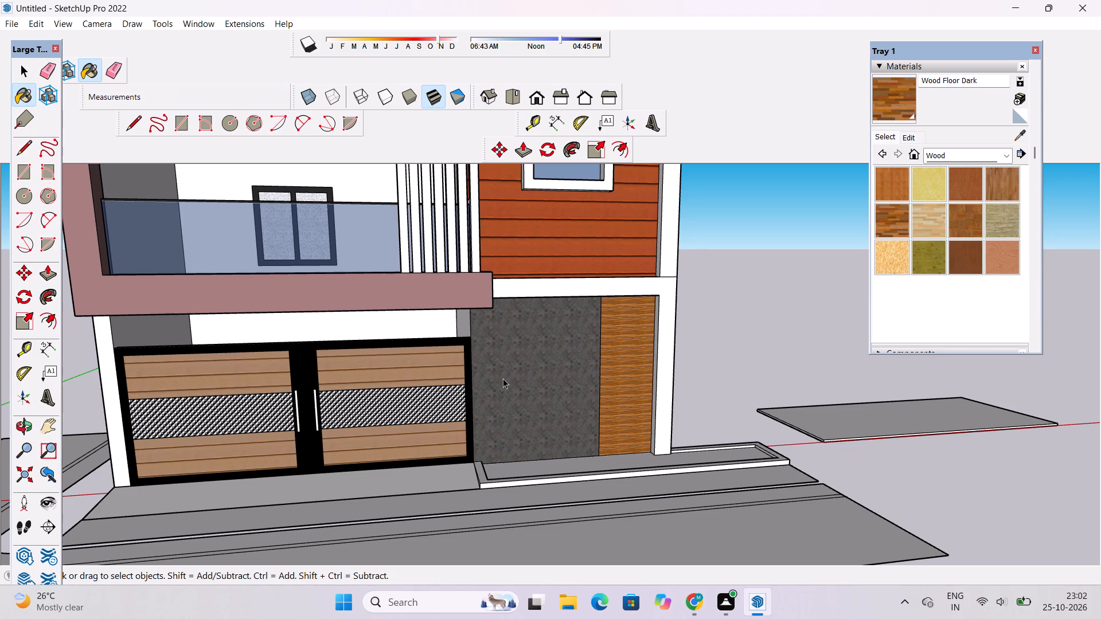
key("o")
scroll(493, 368, "down", 3)
left_click_drag(463, 406, 545, 411, "shift")
scroll(486, 445, "up", 3)
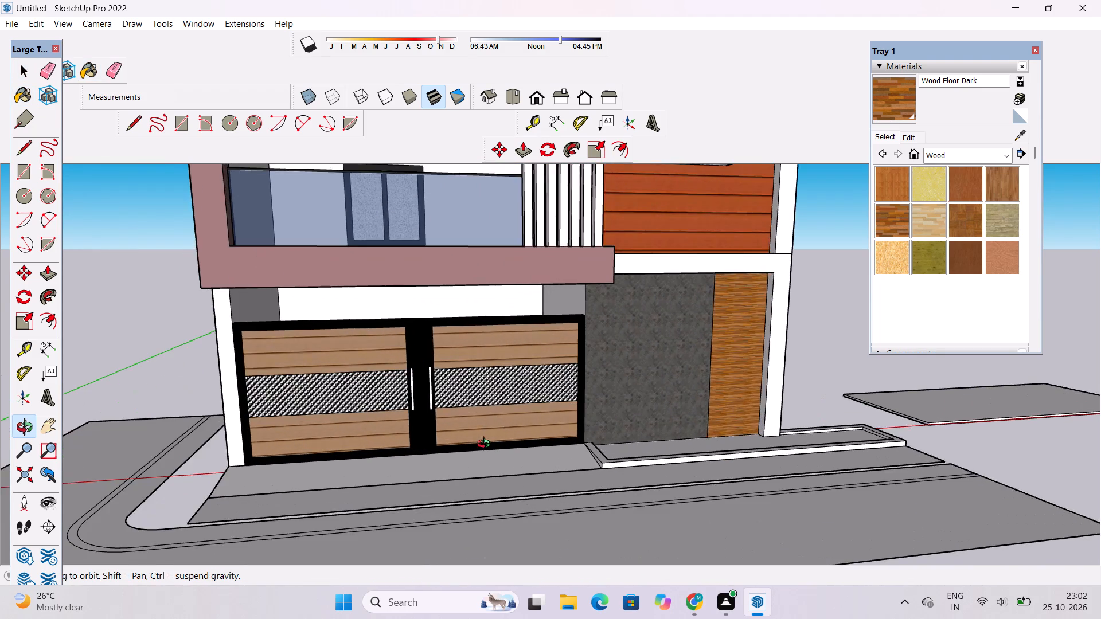
left_click_drag(507, 415, 488, 424, "shift")
scroll(483, 422, "down", 4)
left_click_drag(383, 418, 394, 428, "shift")
left_click_drag(593, 422, 598, 417)
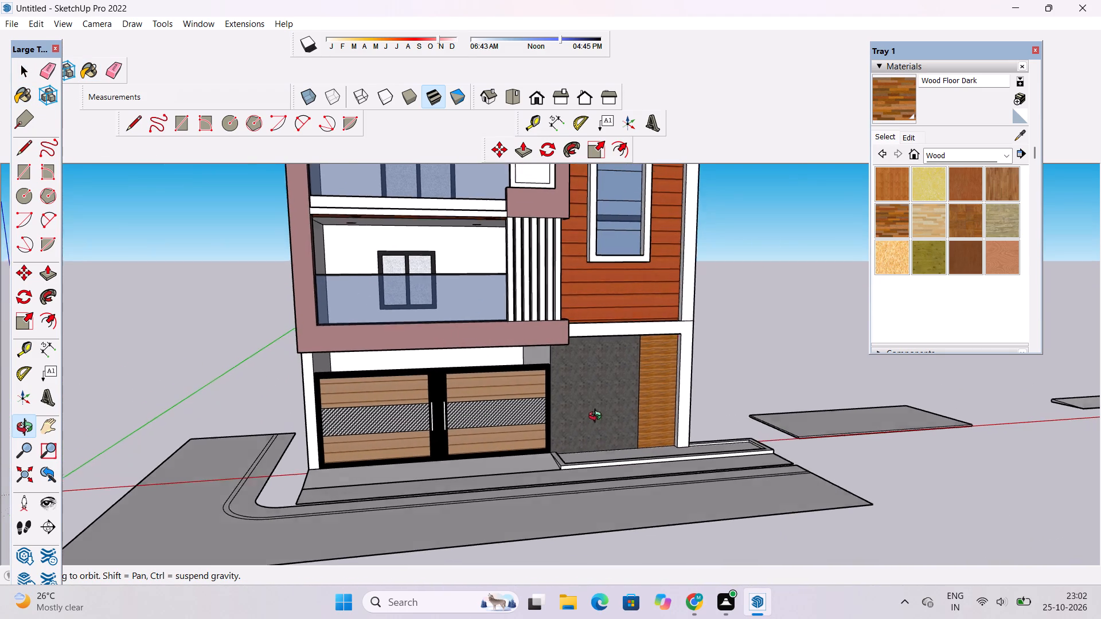
Paint the short wall piece above the garage doors, beside the travertine panel, with Wood Cherry Original.
left_click_drag(598, 417, 610, 367)
scroll(503, 459, "down", 4)
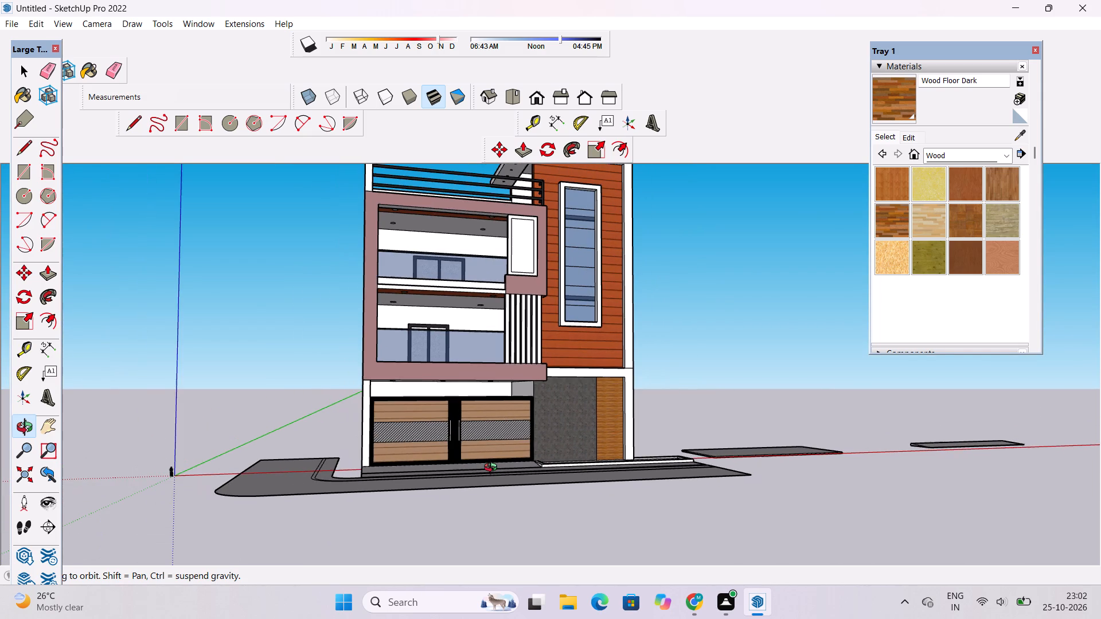
scroll(493, 469, "down", 5)
scroll(597, 328, "up", 3)
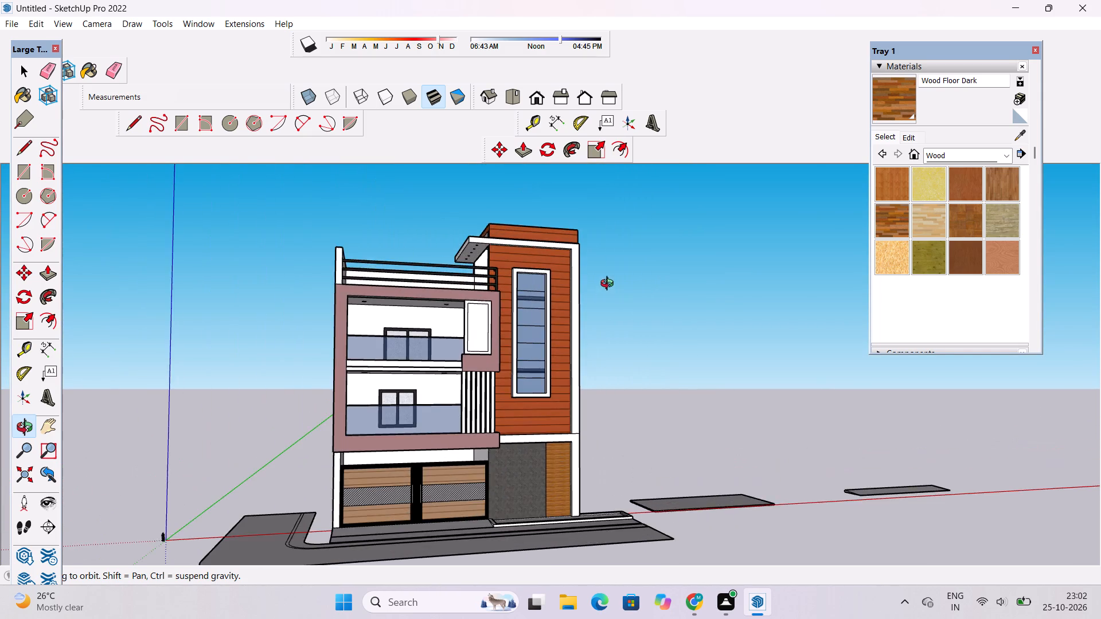
left_click_drag(610, 285, 575, 307)
scroll(521, 452, "up", 2)
left_click_drag(441, 457, 486, 442)
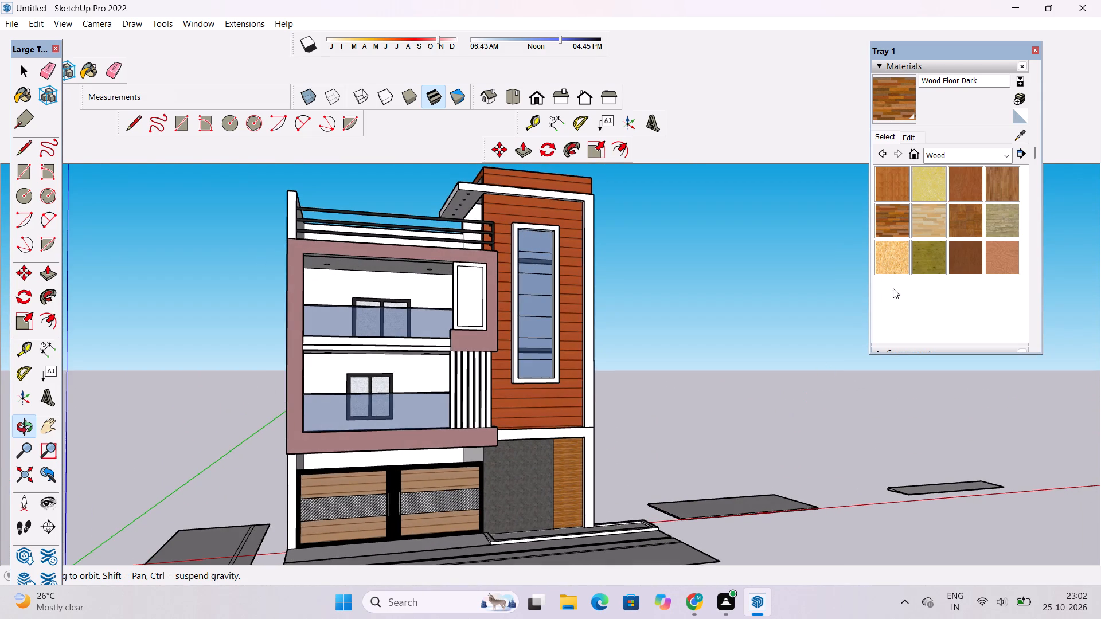
left_click(974, 187)
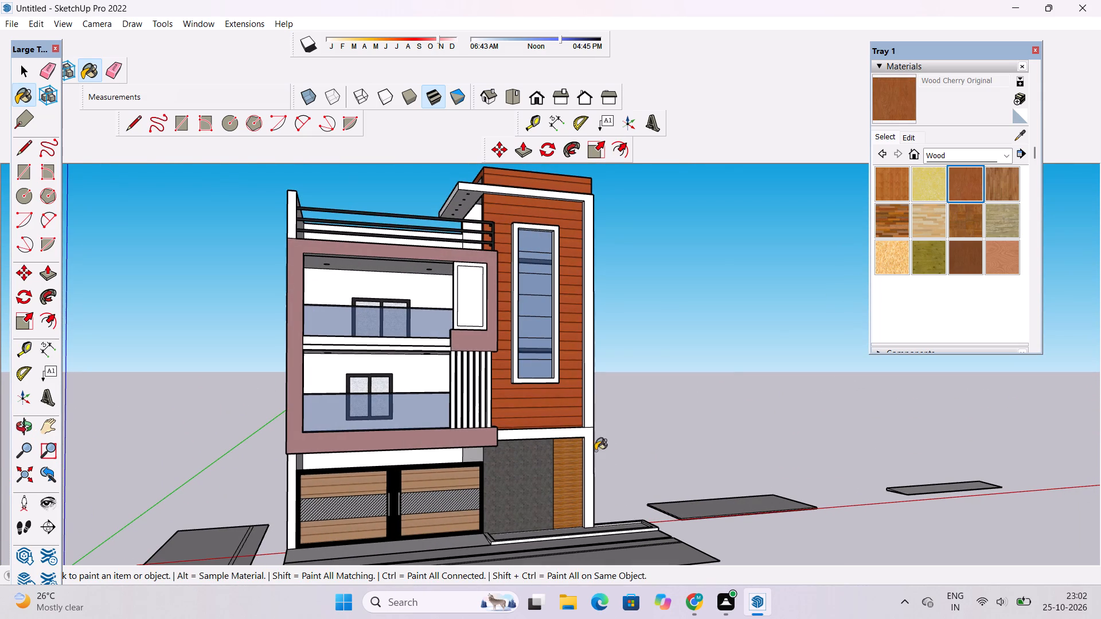
scroll(396, 472, "up", 10)
left_click(550, 425)
scroll(438, 433, "down", 5)
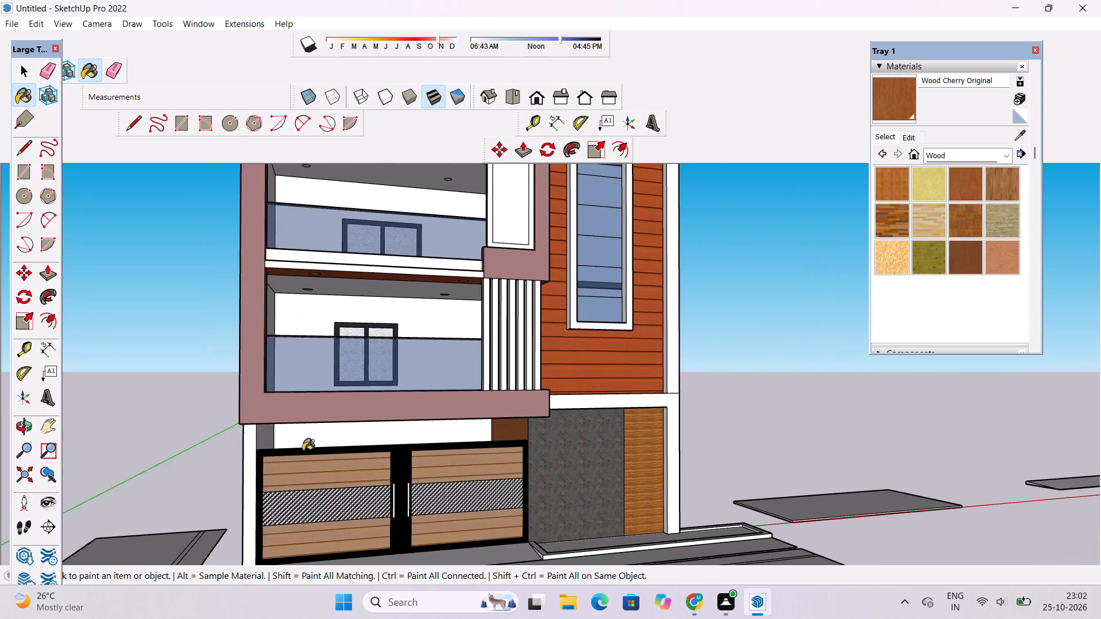
scroll(259, 476, "down", 3)
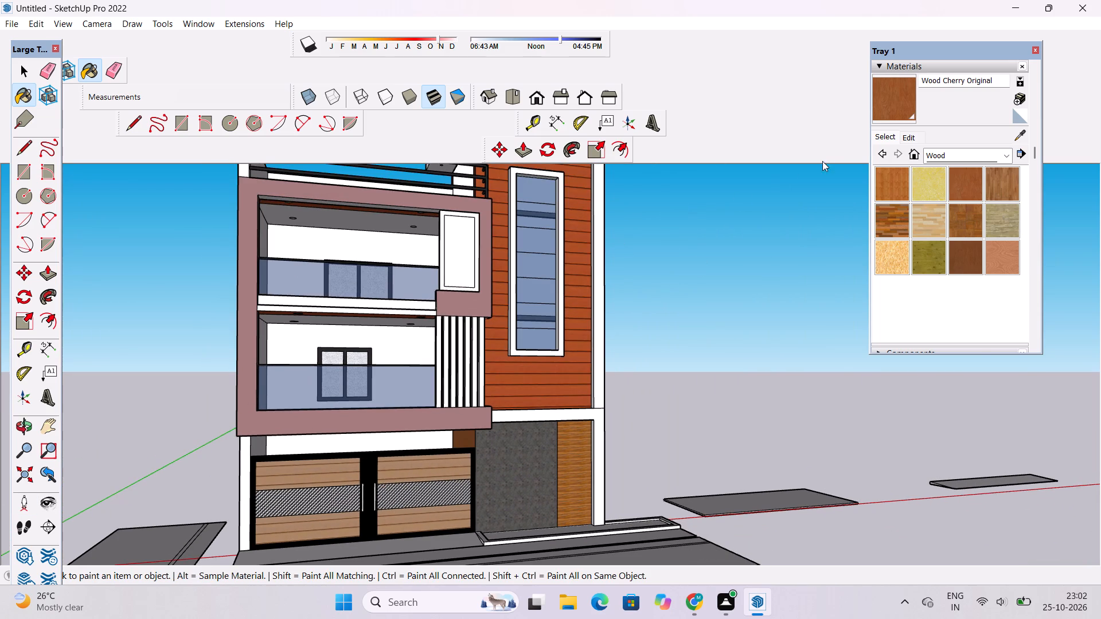
Set the Wood Cherry Original texture size to 5' with its proportions linked.
left_click(913, 135)
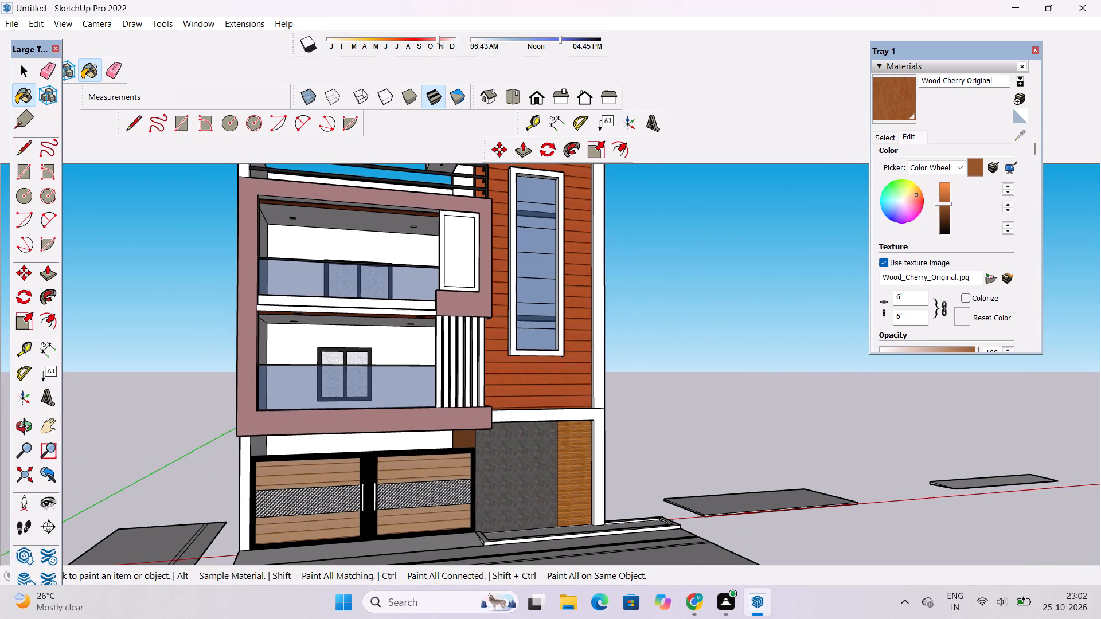
left_click(913, 319)
key("BackSpace")
key("BackSpace")
key("BackSpace")
key("BackSpace")
key("BackSpace")
type("5'")
key("Return")
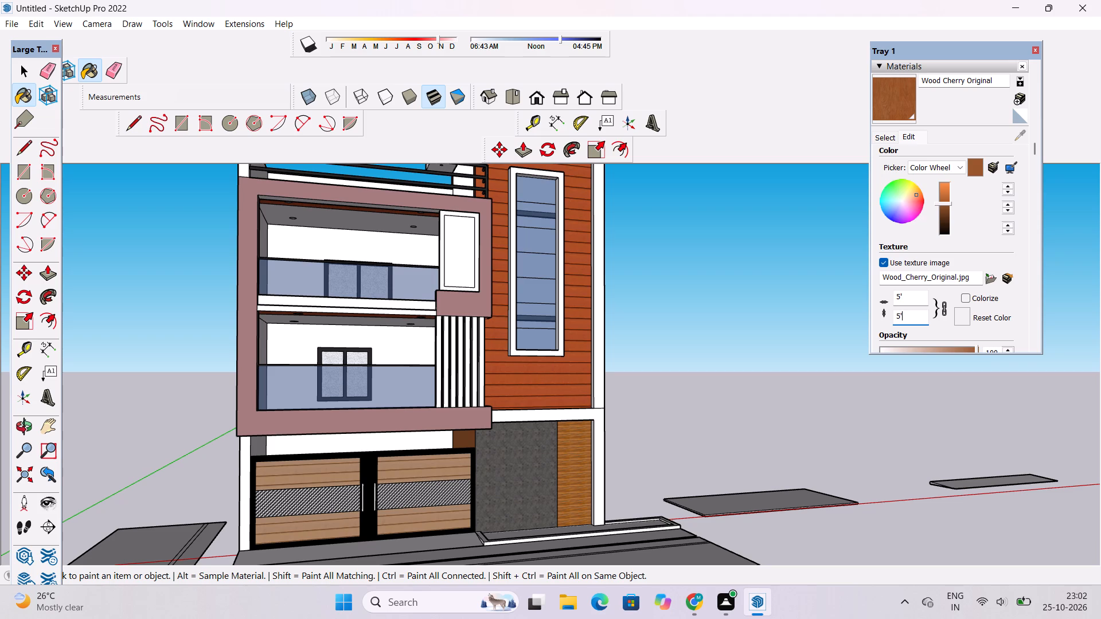
scroll(523, 435, "up", 16)
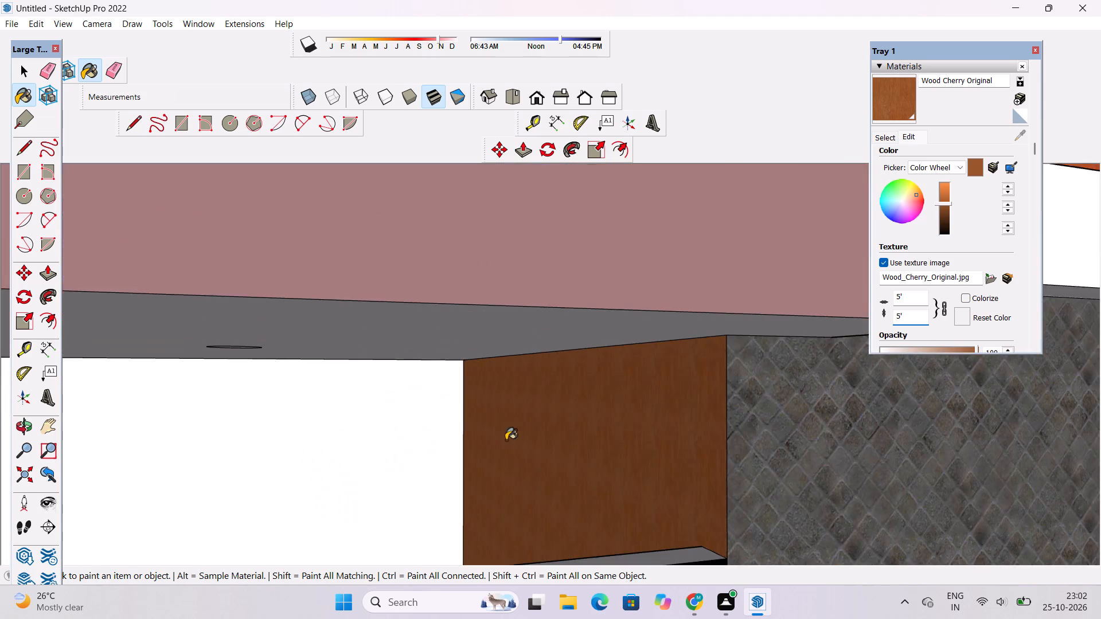
scroll(493, 437, "down", 12)
Examine the house front from several angles to judge the cherry wood piece against the garage doors, travertine and wood strip.
left_click(22, 421)
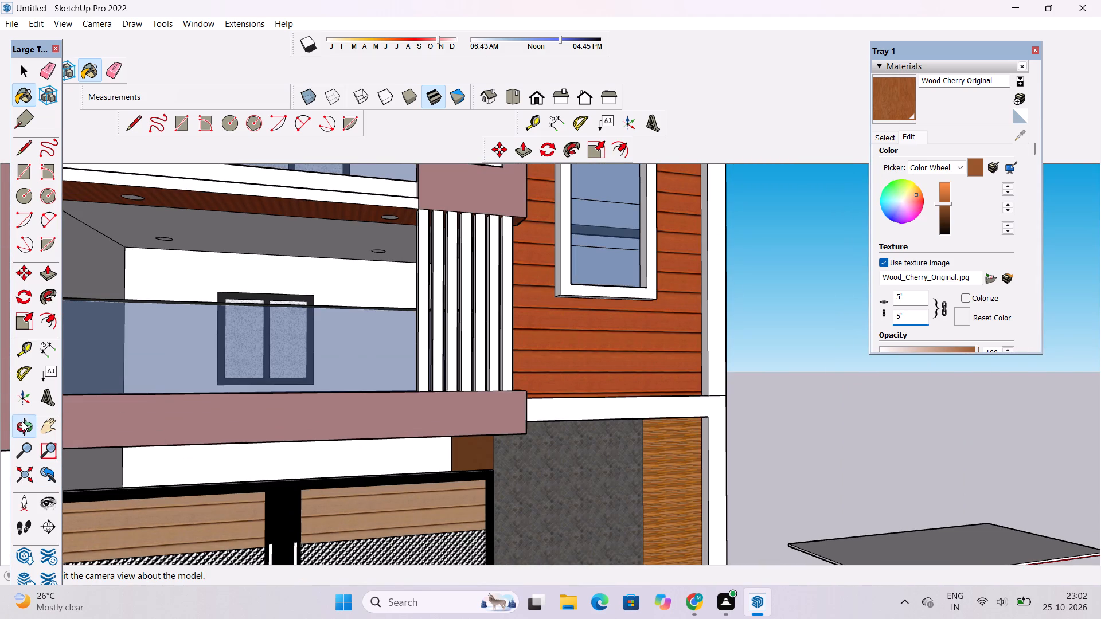
scroll(702, 421, "down", 3)
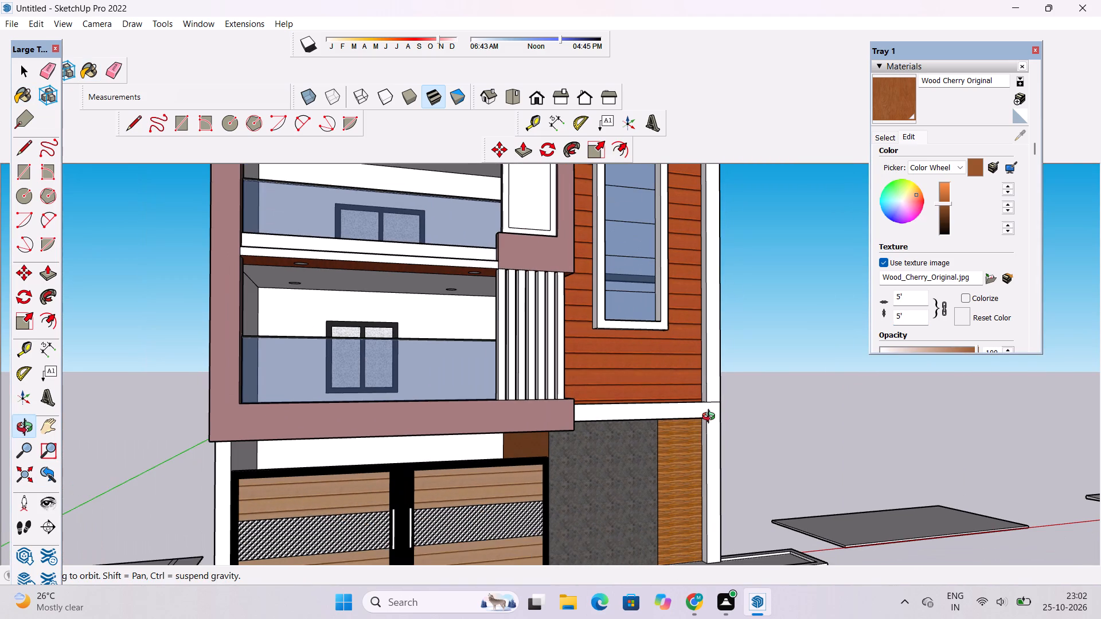
left_click_drag(711, 418, 699, 418, "shift")
left_click_drag(699, 418, 710, 428, "shift")
scroll(709, 437, "down", 5)
left_click_drag(677, 470, 676, 432, "shift")
scroll(676, 431, "up", 1, "shift")
left_click_drag(676, 431, 670, 432, "shift")
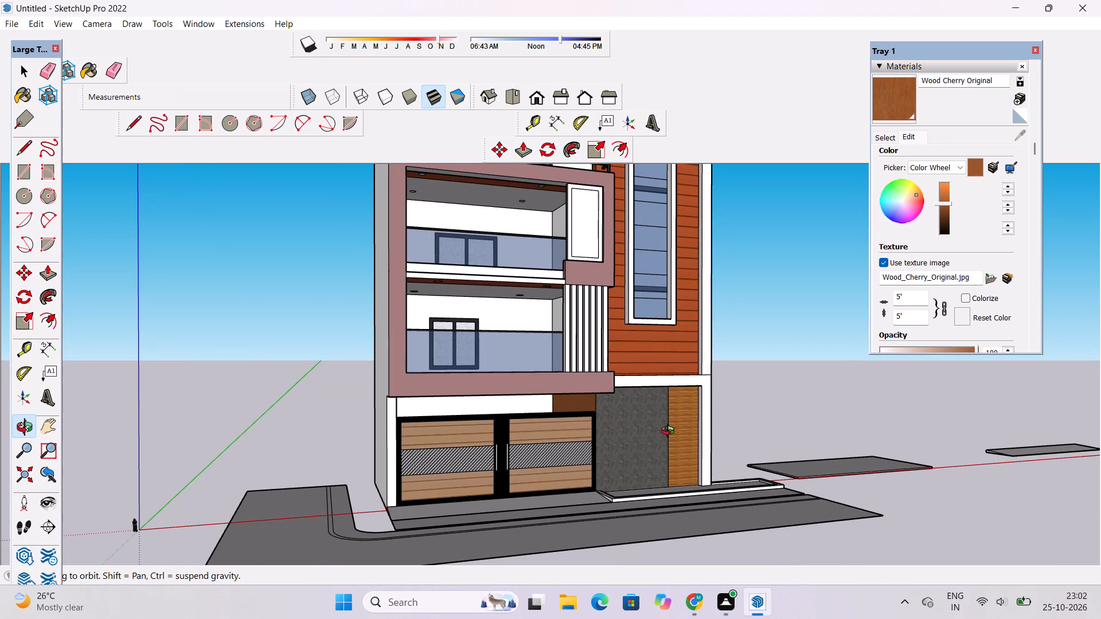
left_click_drag(641, 432, 607, 446)
scroll(607, 446, "up", 3)
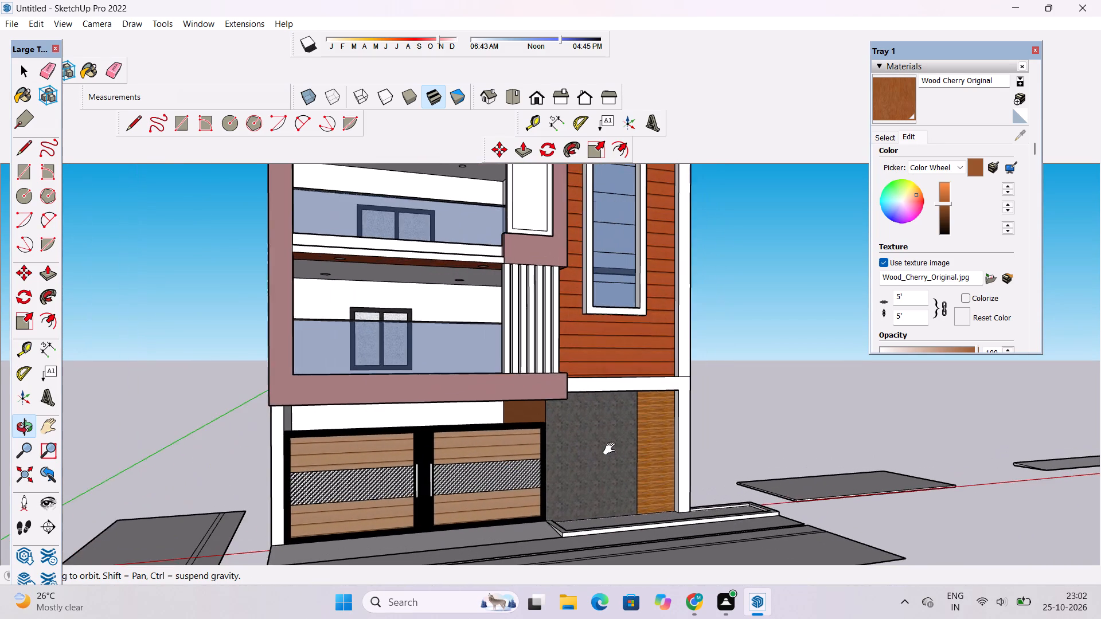
left_click_drag(612, 443, 612, 429, "shift")
left_click_drag(612, 429, 640, 429)
left_click_drag(643, 428, 638, 430, "shift")
left_click_drag(615, 438, 653, 452)
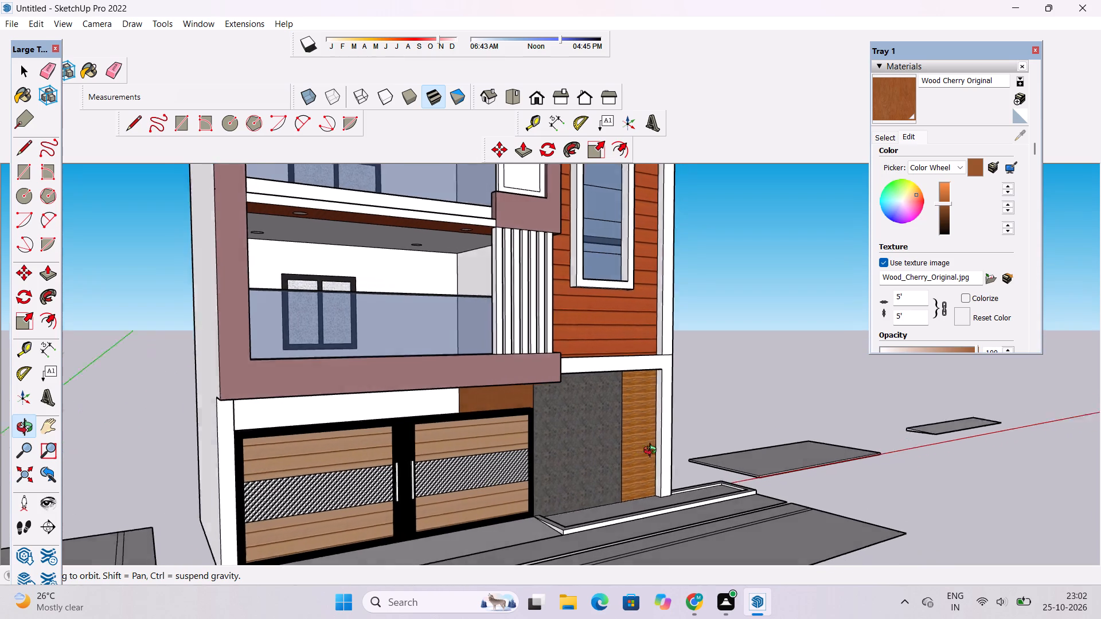
left_click_drag(653, 452, 663, 457)
Push/Pull the Wood Floor Dark strip beside the ground-floor corner pillar by 1.8'.
scroll(655, 454, "up", 2)
left_click_drag(654, 449, 632, 456, "shift")
scroll(632, 456, "up", 2)
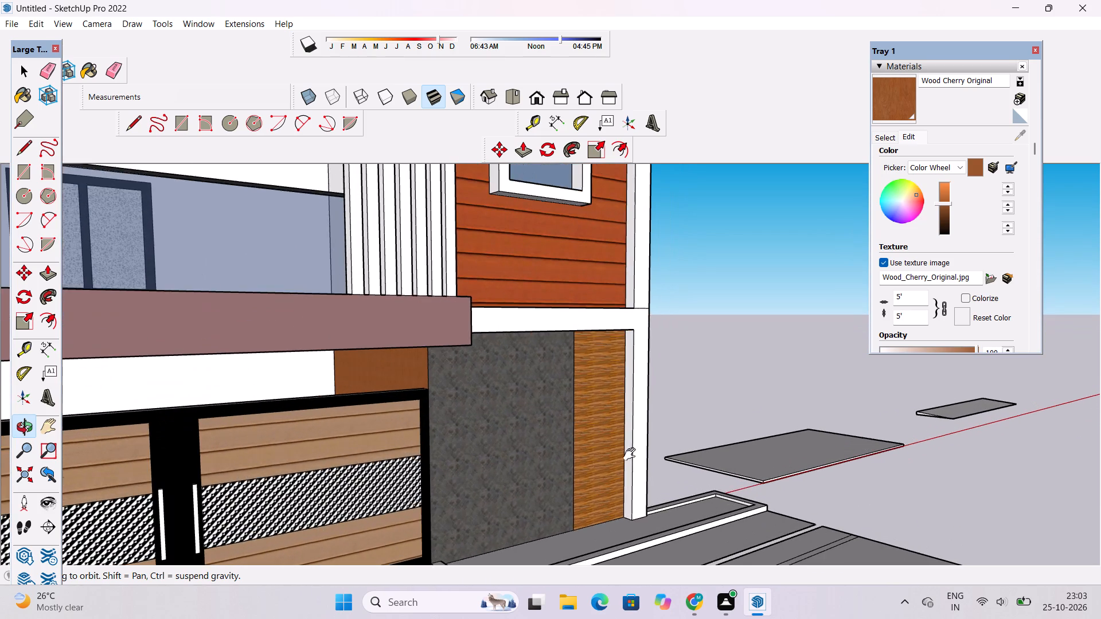
scroll(632, 455, "down", 4, "shift")
left_click_drag(576, 465, 573, 445, "shift")
scroll(594, 425, "up", 4, "shift")
left_click_drag(594, 425, 546, 456, "shift")
left_click_drag(546, 456, 560, 456)
key("p")
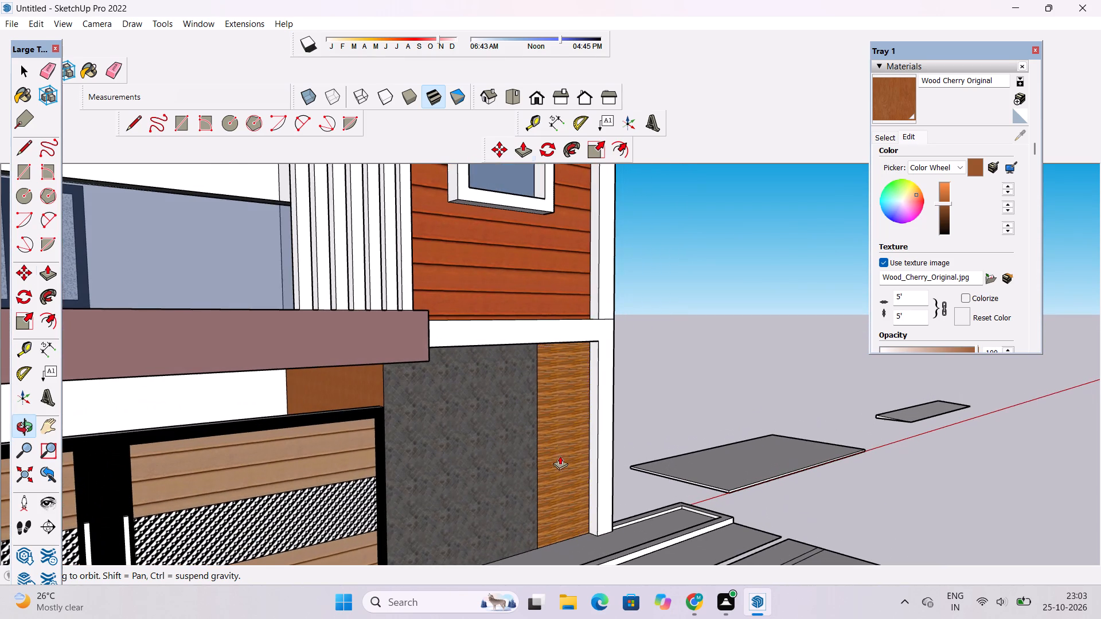
scroll(561, 455, "up", 2)
left_click(561, 455)
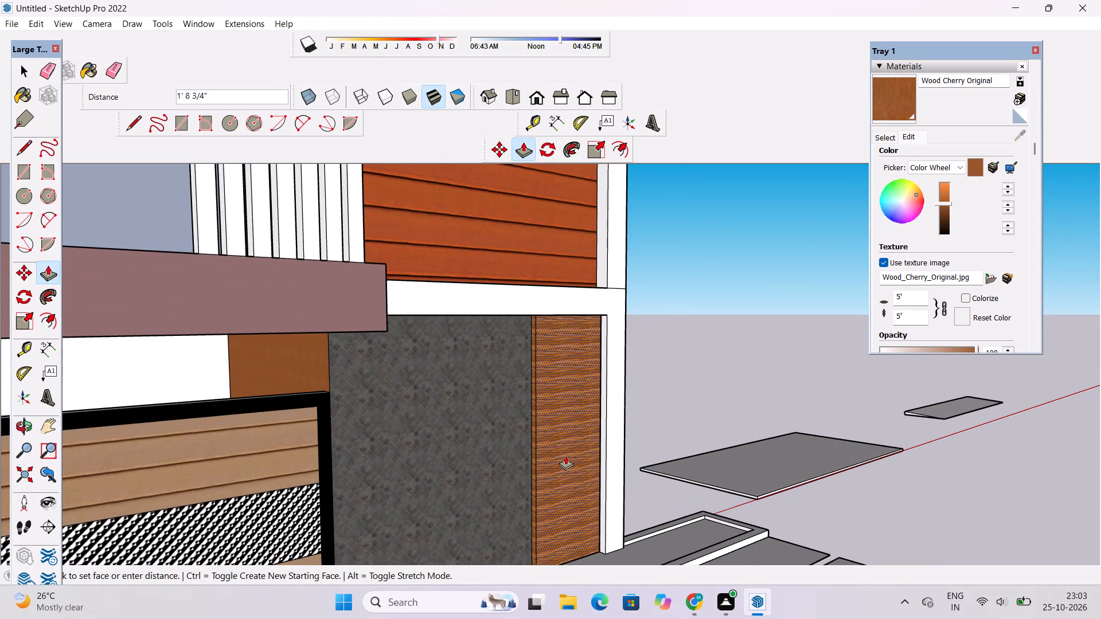
type("1.")
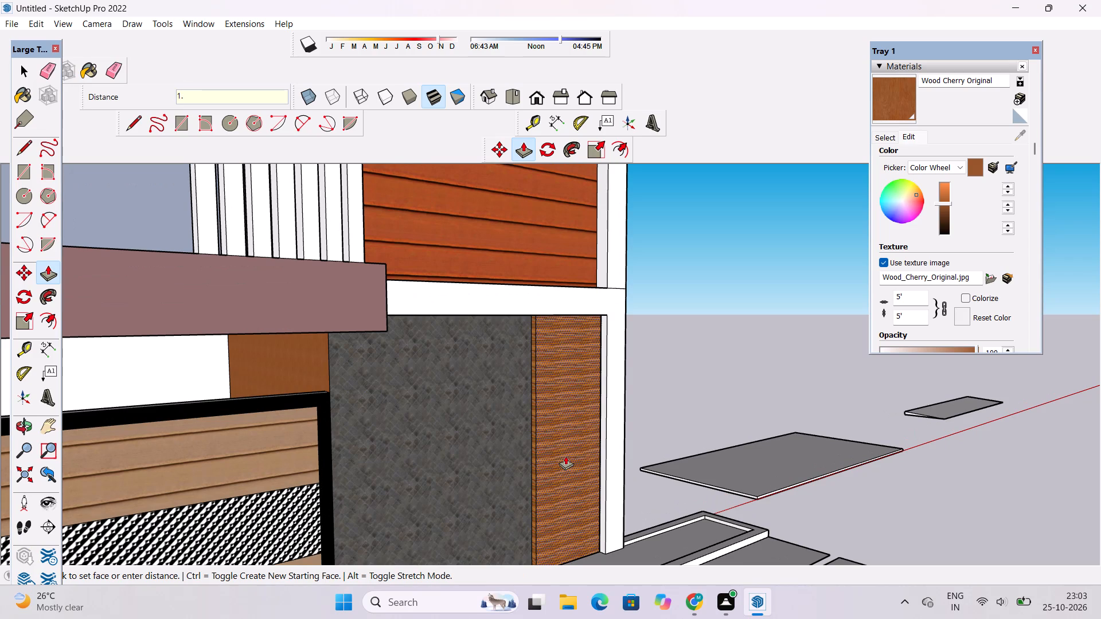
type("8'")
key("Return")
key("space")
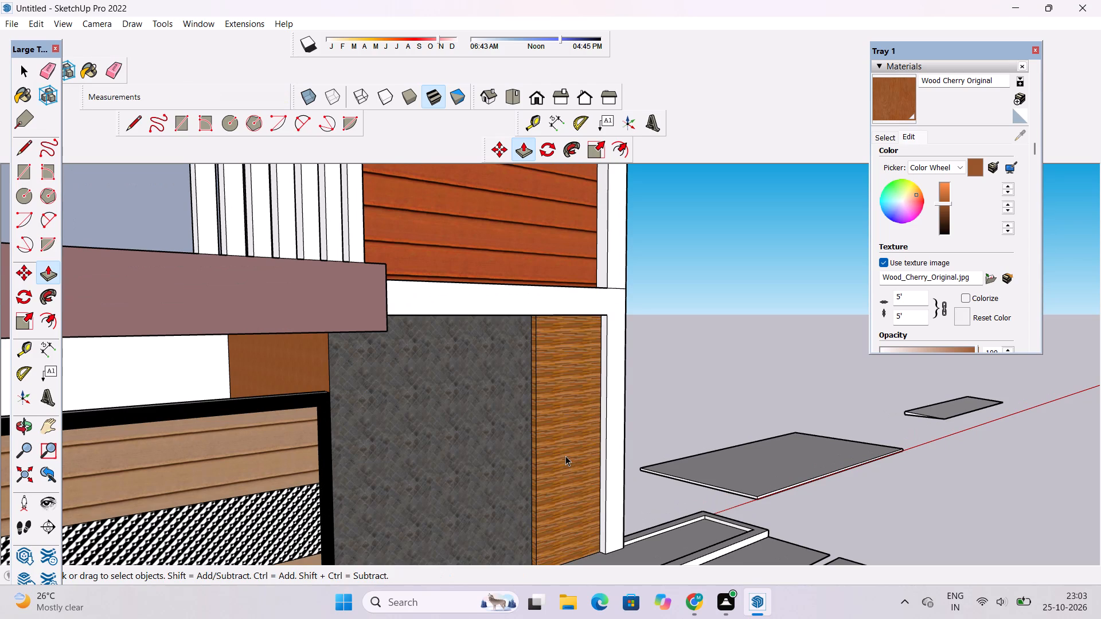
Examine the offset wood strip and the whole facade from closer and farther viewpoints.
key("o")
scroll(619, 388, "down", 6)
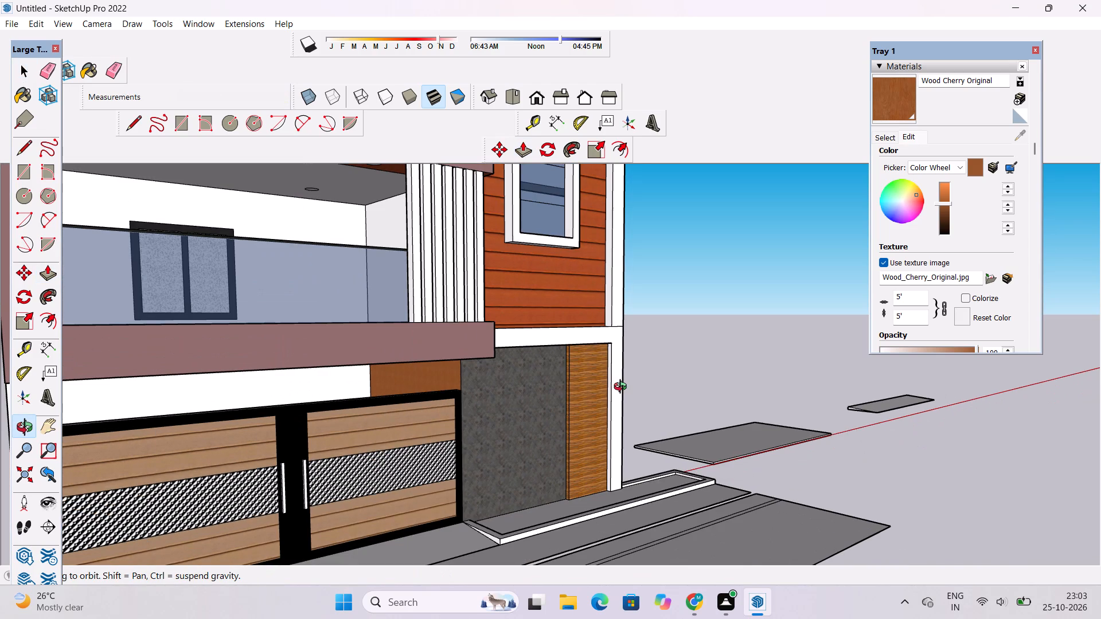
left_click_drag(624, 387, 628, 394, "shift")
left_click_drag(629, 392, 569, 392)
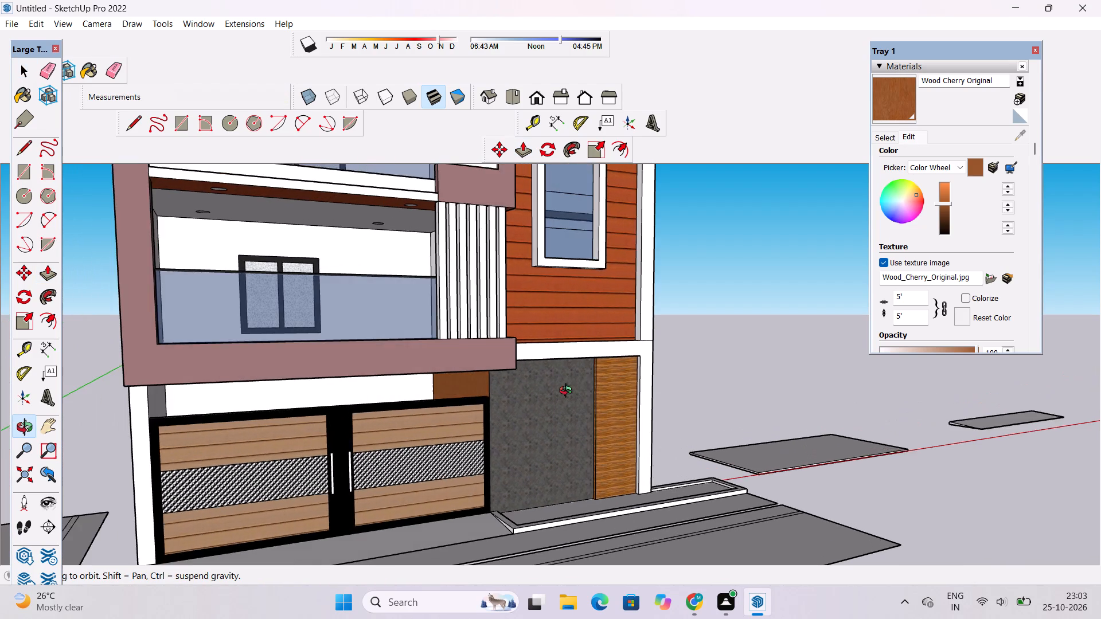
scroll(568, 392, "down", 2)
left_click_drag(596, 365, 582, 369)
scroll(582, 369, "down", 1)
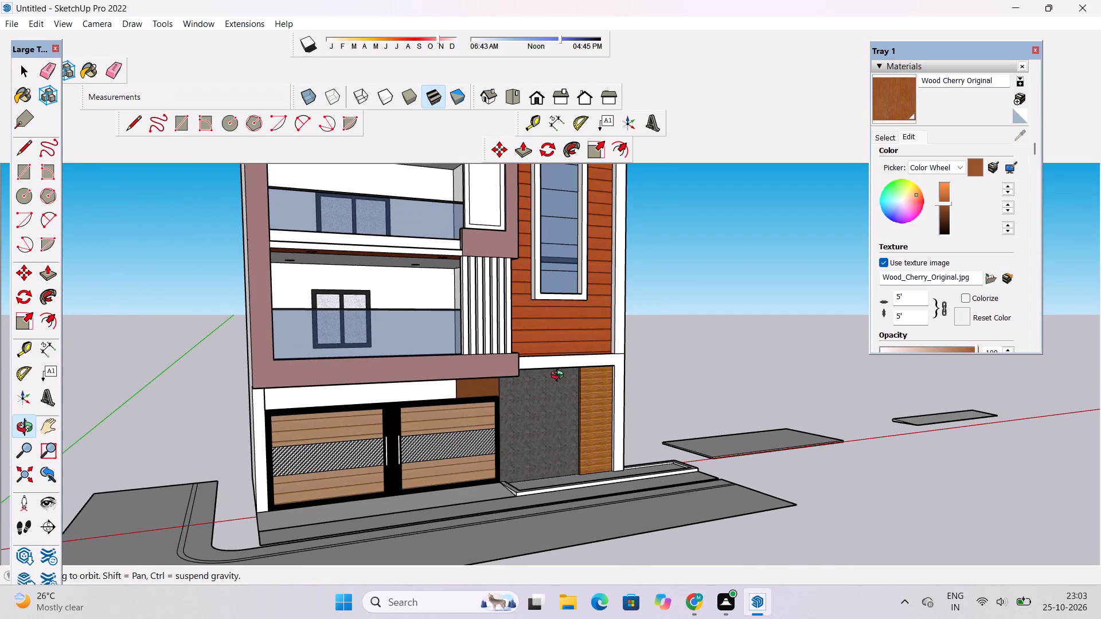
left_click_drag(470, 405, 492, 415, "shift")
scroll(475, 418, "down", 3, "shift")
left_click_drag(473, 424, 464, 443, "shift")
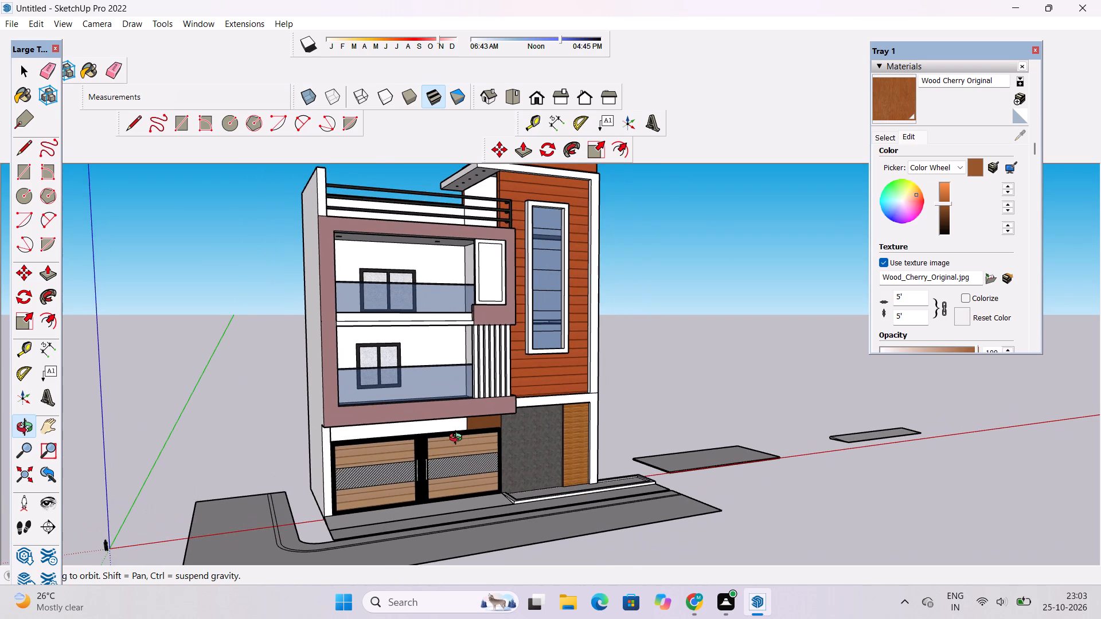
scroll(432, 440, "down", 5)
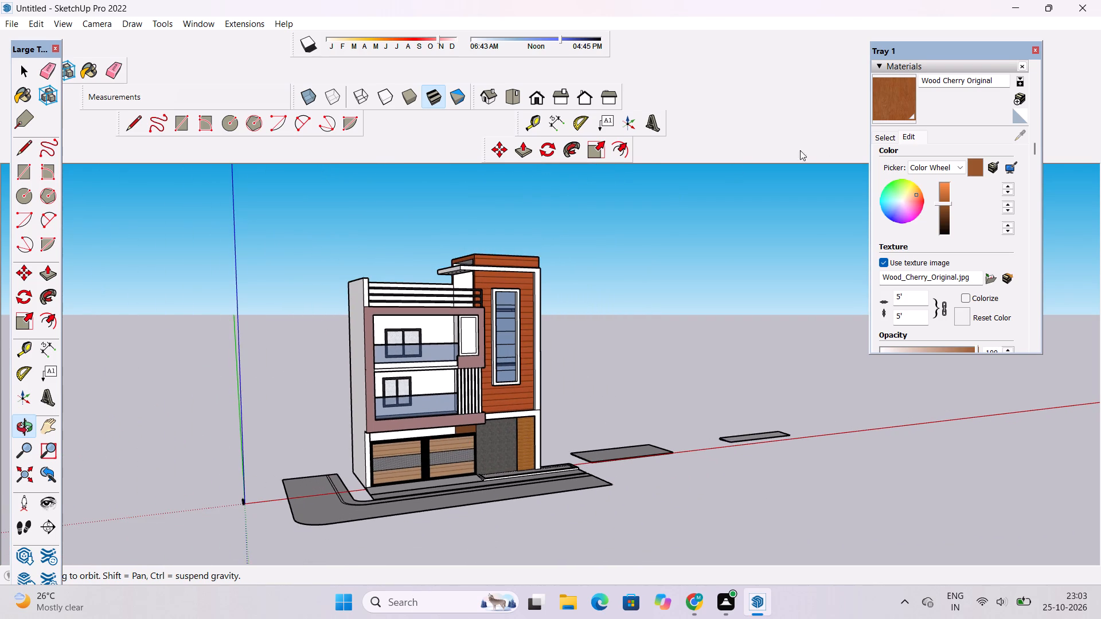
Paint the white border around the rust-clad tower and its inner side edge with 0111_SlateGray from the Colors-Named collection.
left_click(892, 138)
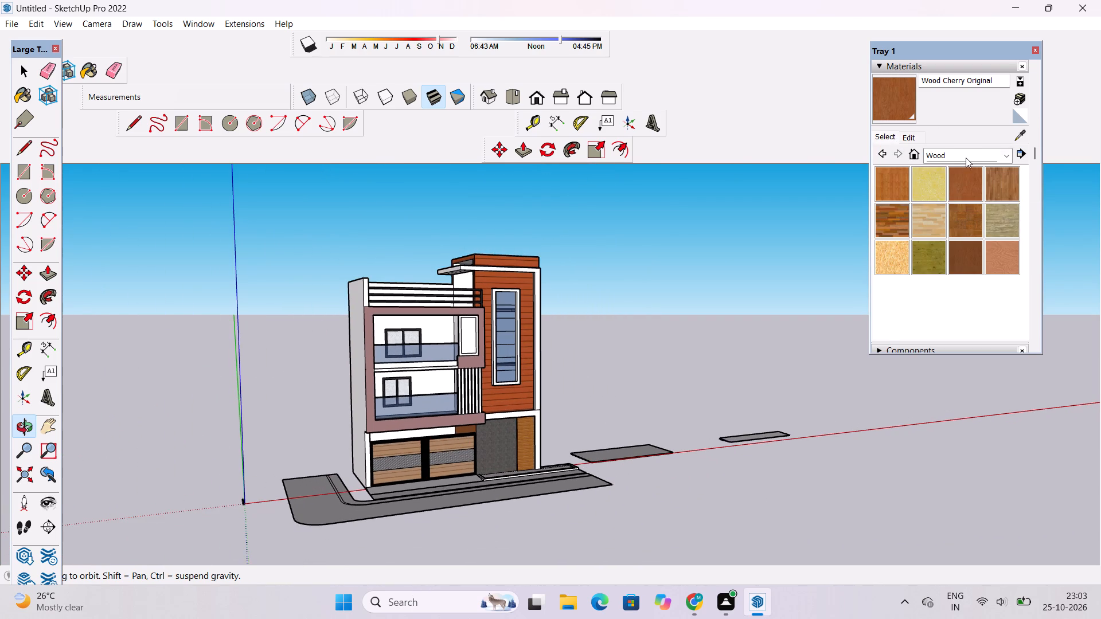
left_click(966, 158)
left_click(962, 217)
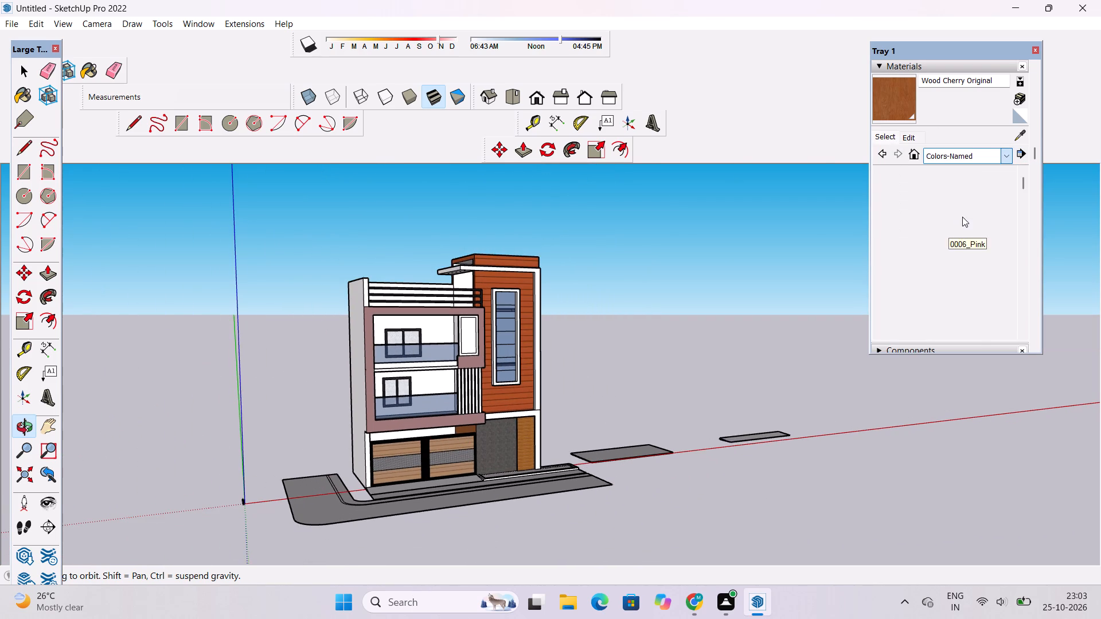
scroll(954, 224, "down", 3)
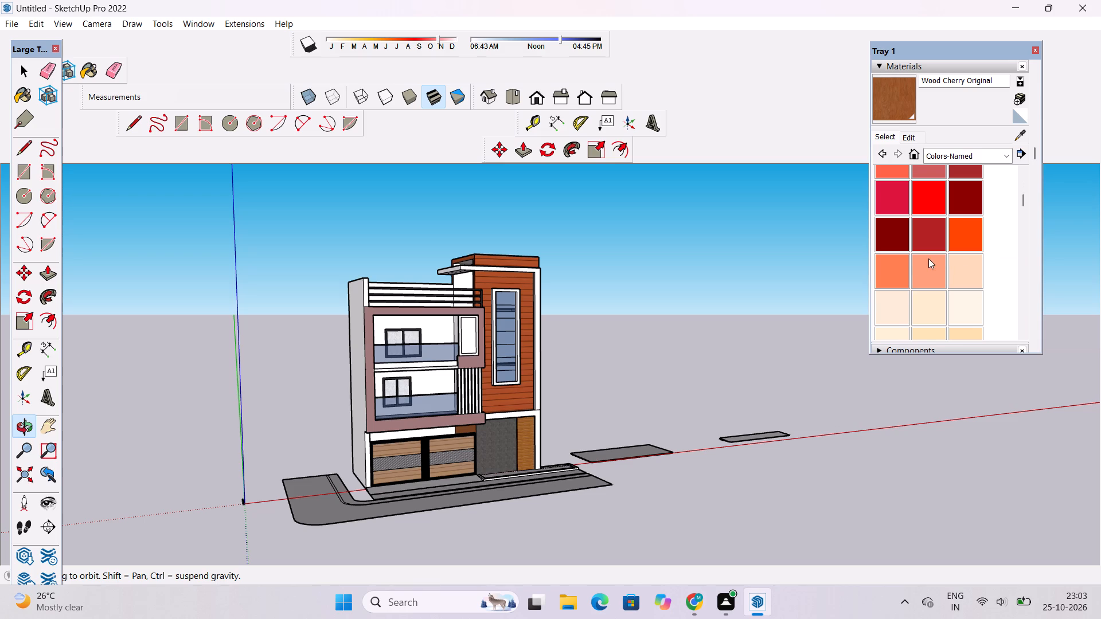
scroll(895, 253, "down", 4)
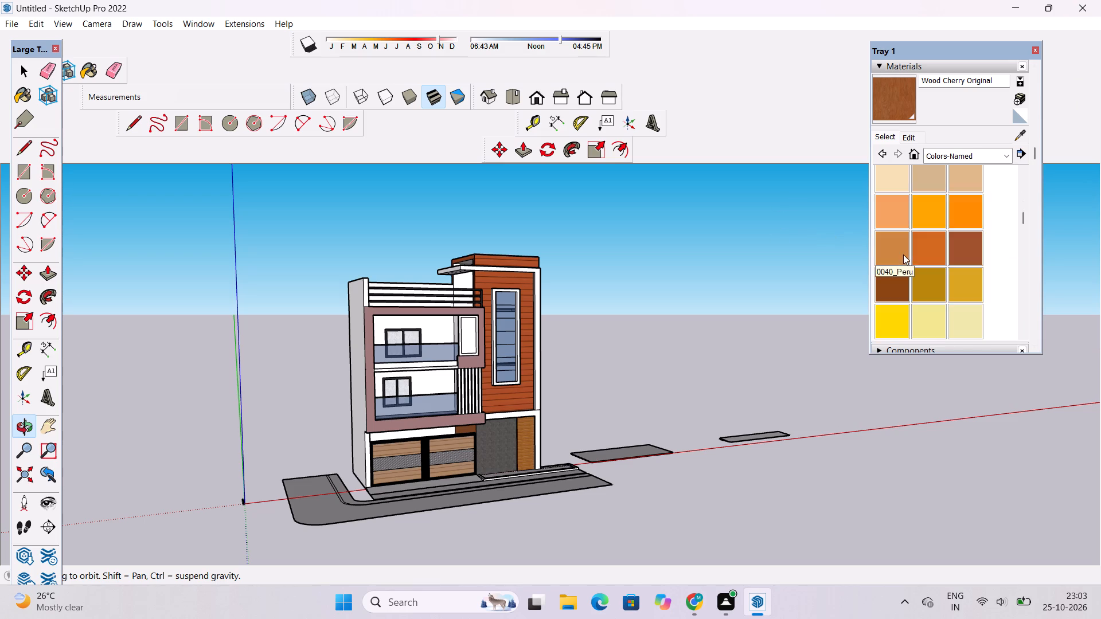
scroll(903, 254, "down", 3)
scroll(989, 265, "down", 7)
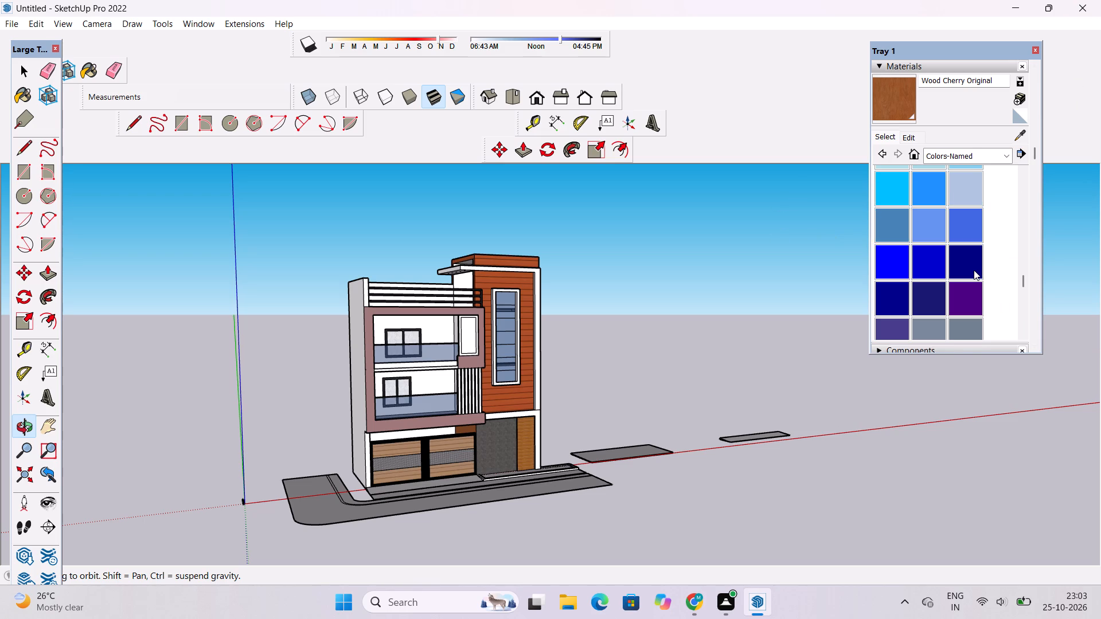
scroll(974, 270, "down", 1)
left_click(960, 270)
scroll(536, 276, "up", 7)
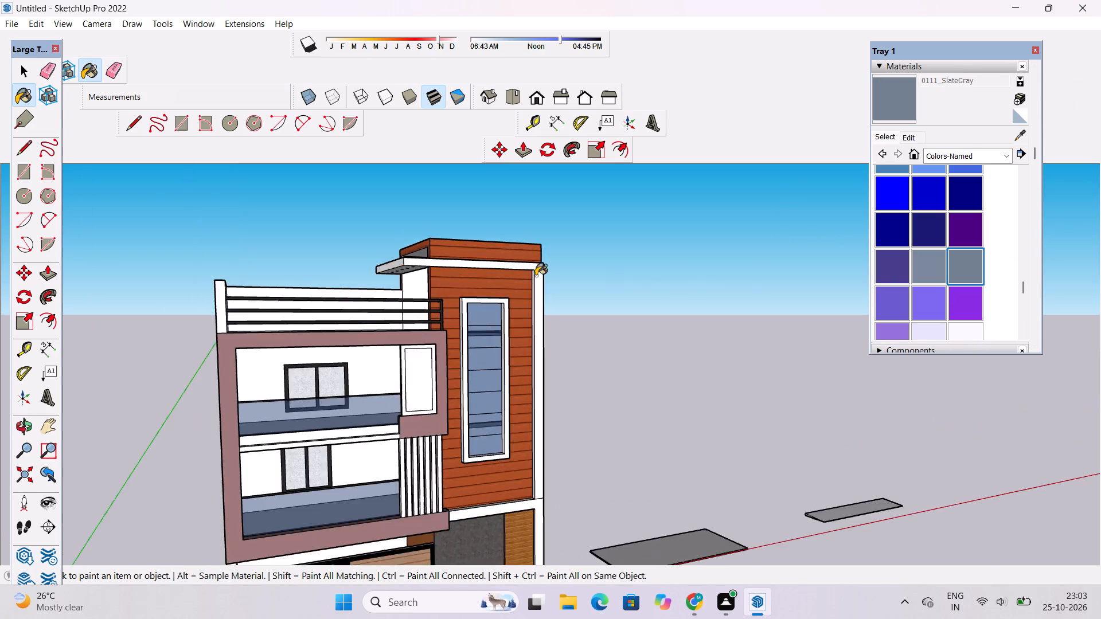
scroll(536, 276, "up", 3)
left_click(536, 275)
scroll(536, 275, "up", 15)
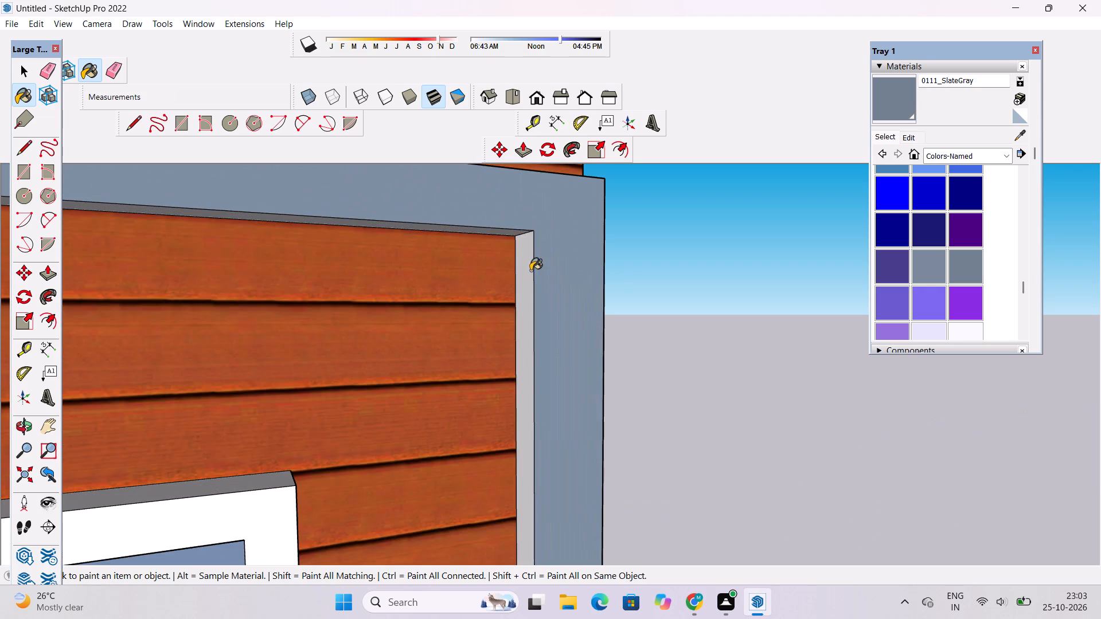
left_click(530, 264)
left_click(522, 233)
left_click(515, 233)
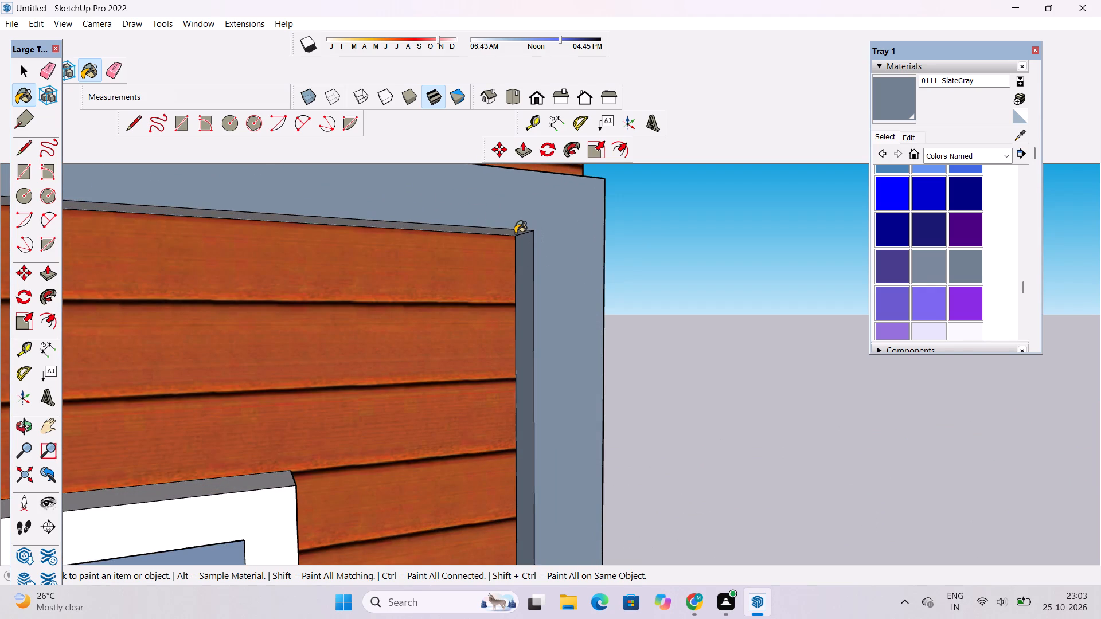
Paint the top face and outer side edge of the rust-clad tower's border with 0111_SlateGray.
left_click(21, 419)
scroll(361, 365, "down", 12)
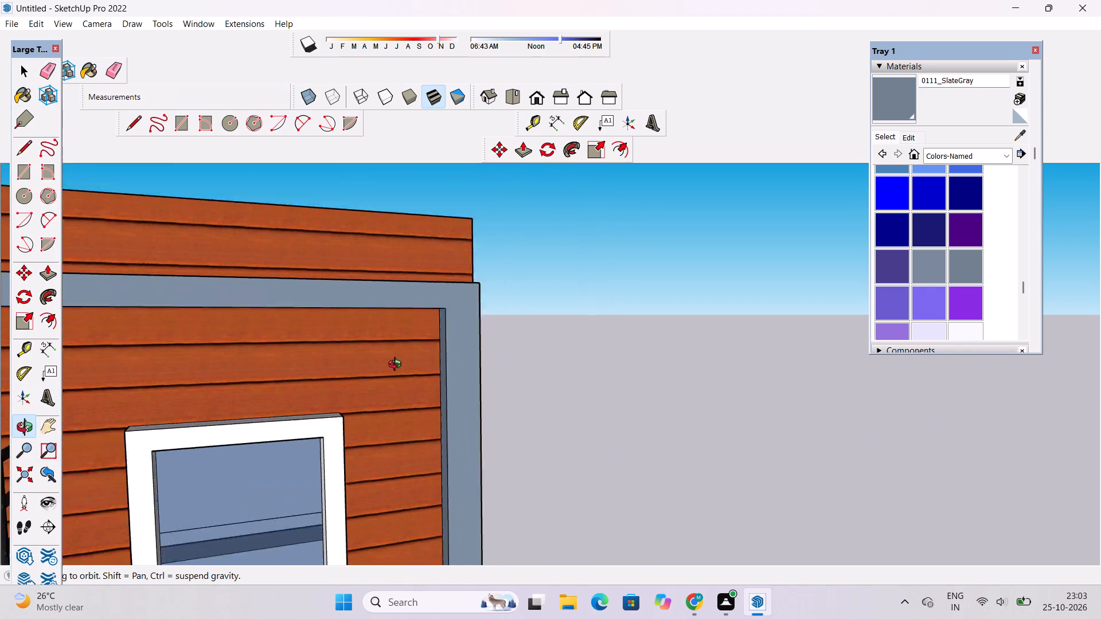
scroll(397, 366, "down", 2)
left_click_drag(627, 296, 372, 428)
scroll(488, 338, "down", 5)
scroll(559, 293, "up", 4)
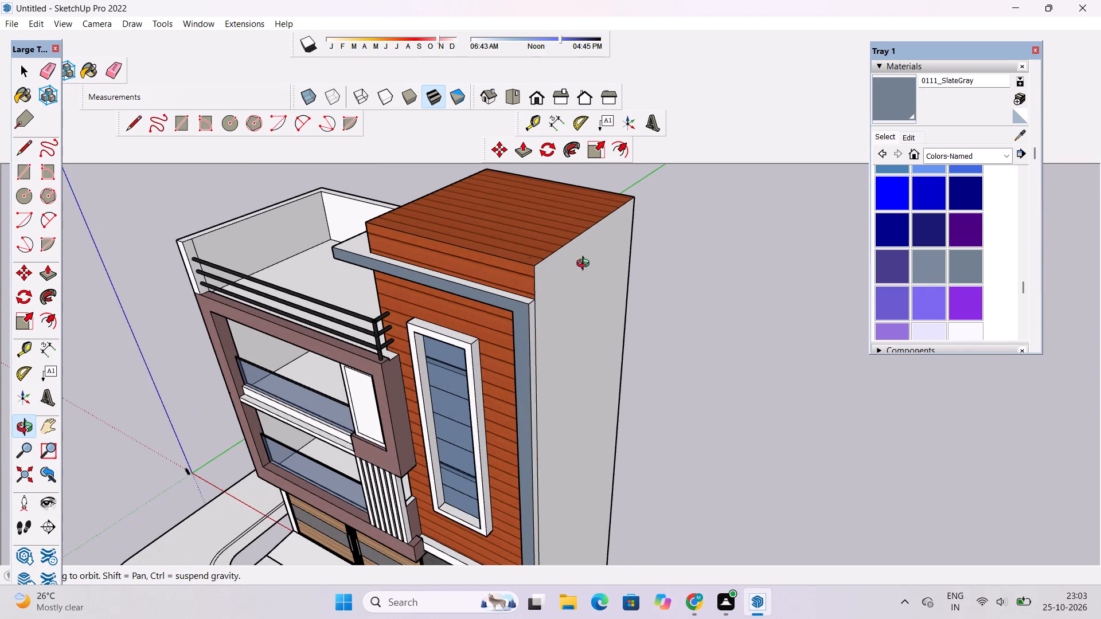
left_click(903, 96)
scroll(341, 228, "up", 4)
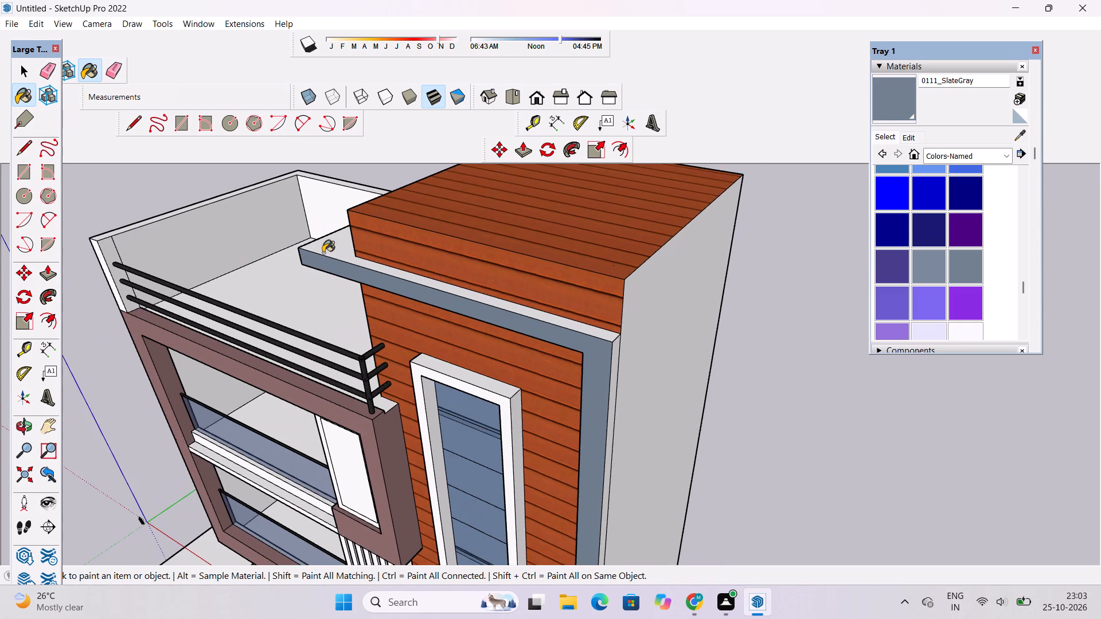
left_click(323, 253)
scroll(409, 288, "down", 4)
scroll(575, 383, "up", 6)
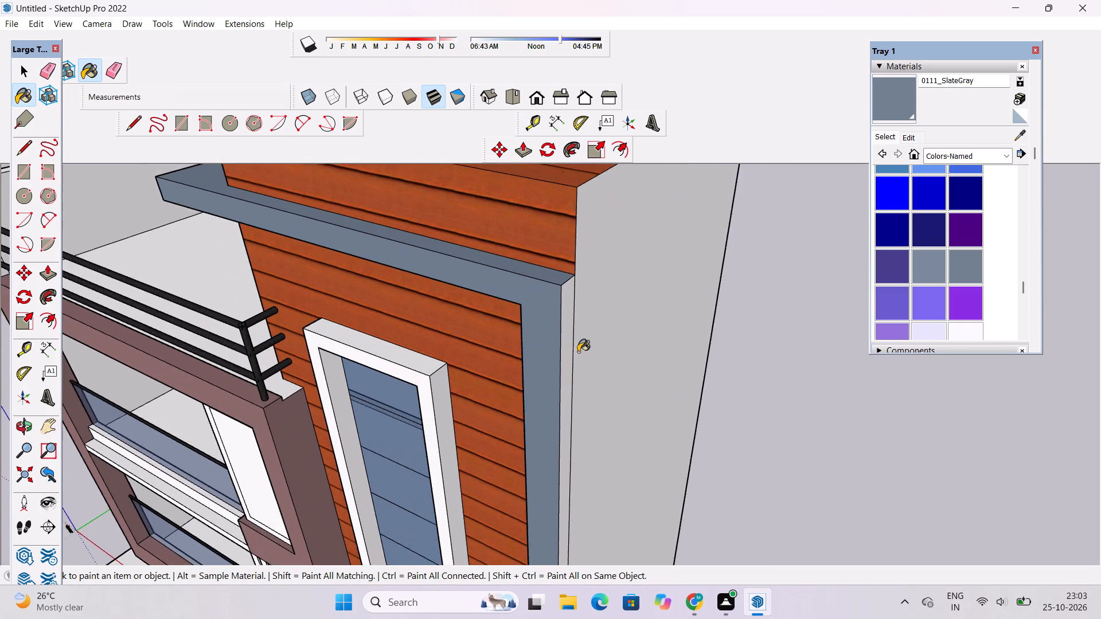
scroll(578, 352, "up", 3)
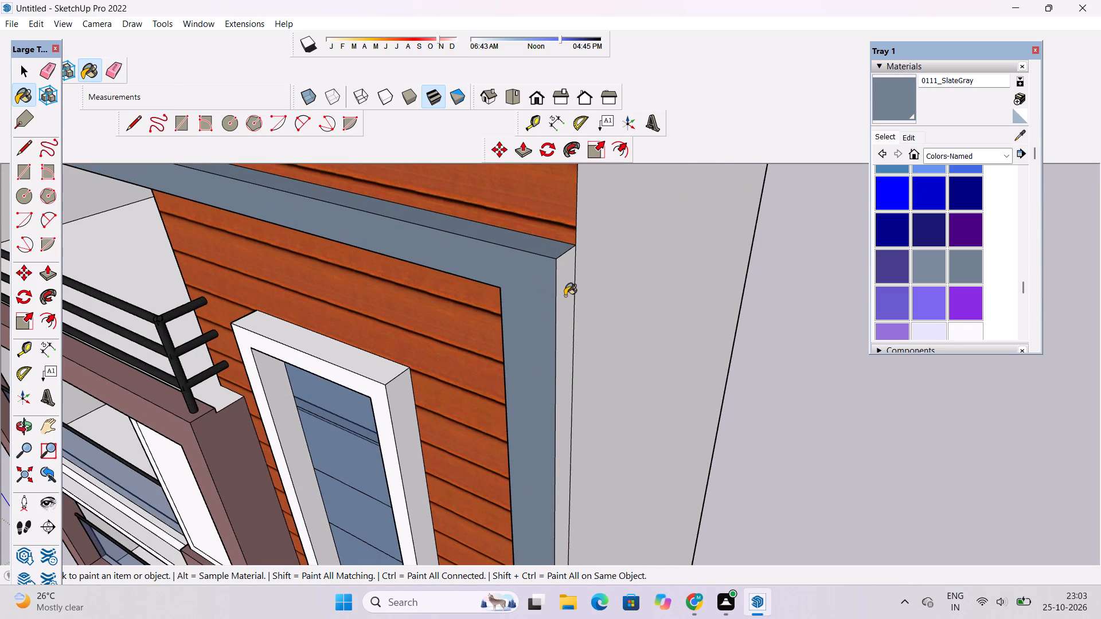
left_click(566, 301)
Edit the 0111_SlateGray material to a darker shade of the same hue.
left_click(905, 139)
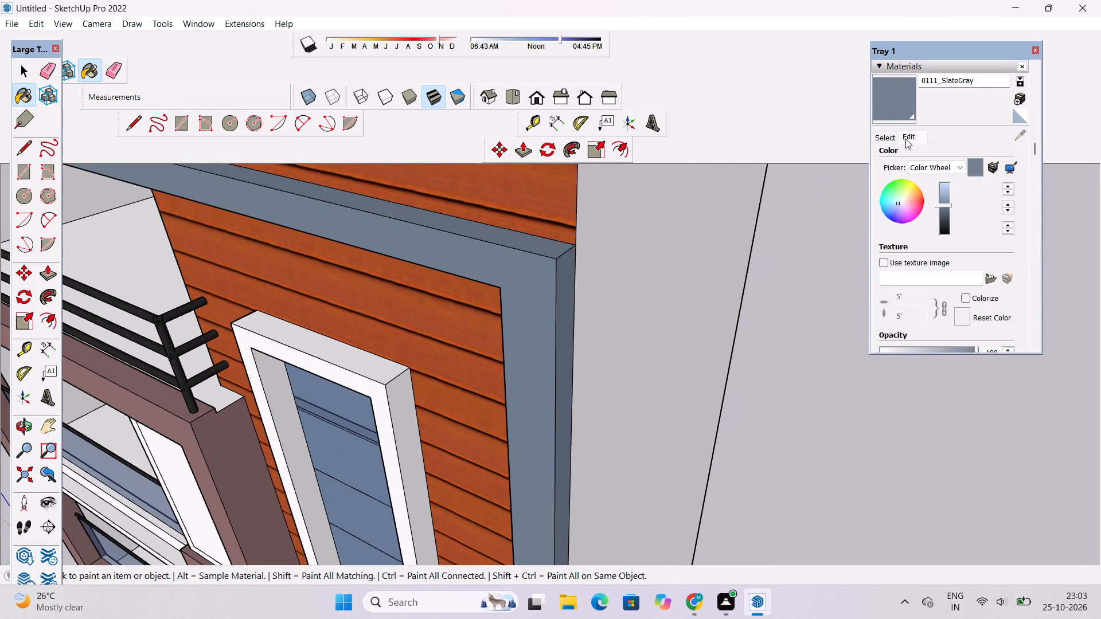
left_click(944, 206)
left_click(946, 213)
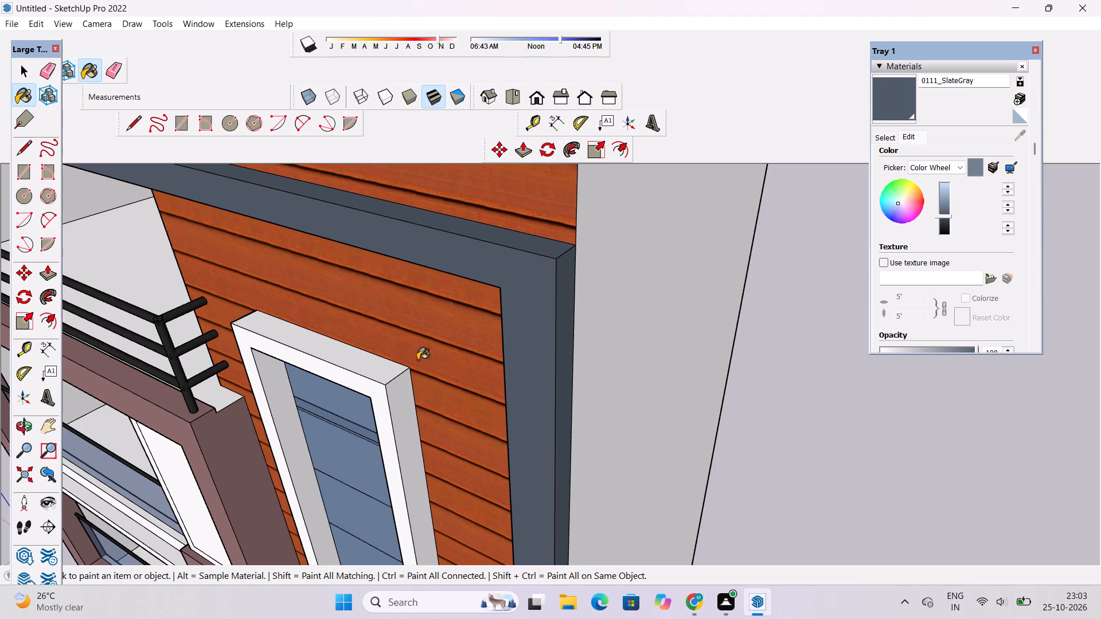
Paint the end and rear faces of the slab projecting over the roof terrace with the darkened 0111_SlateGray.
left_click(20, 429)
scroll(817, 287, "down", 11)
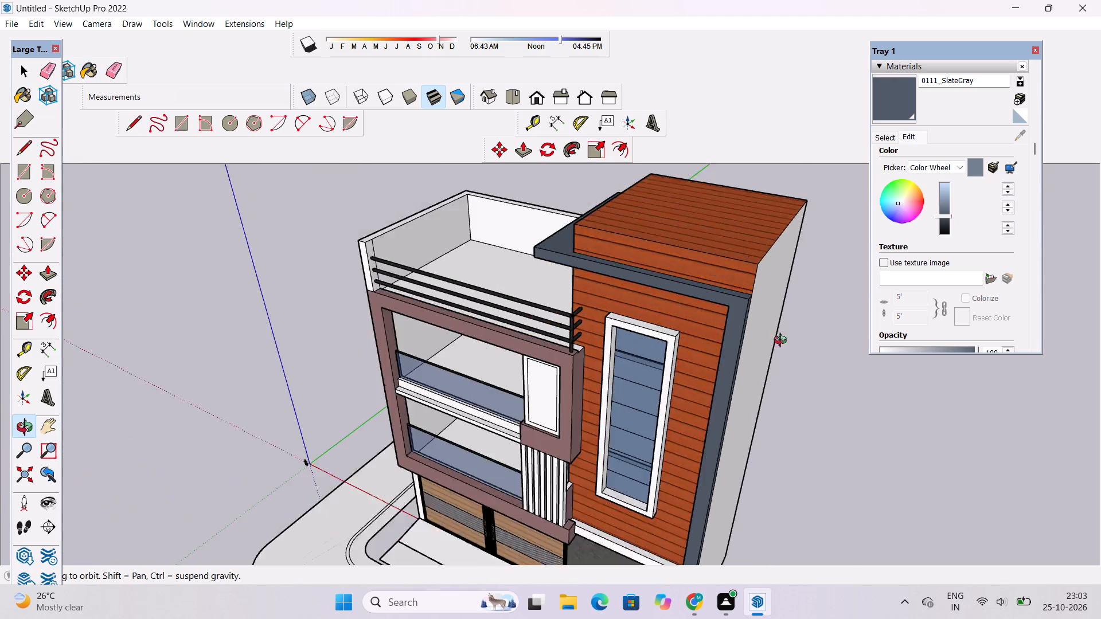
scroll(783, 342, "down", 7)
left_click_drag(426, 412, 610, 256)
scroll(643, 274, "up", 10)
left_click_drag(542, 334, 575, 394)
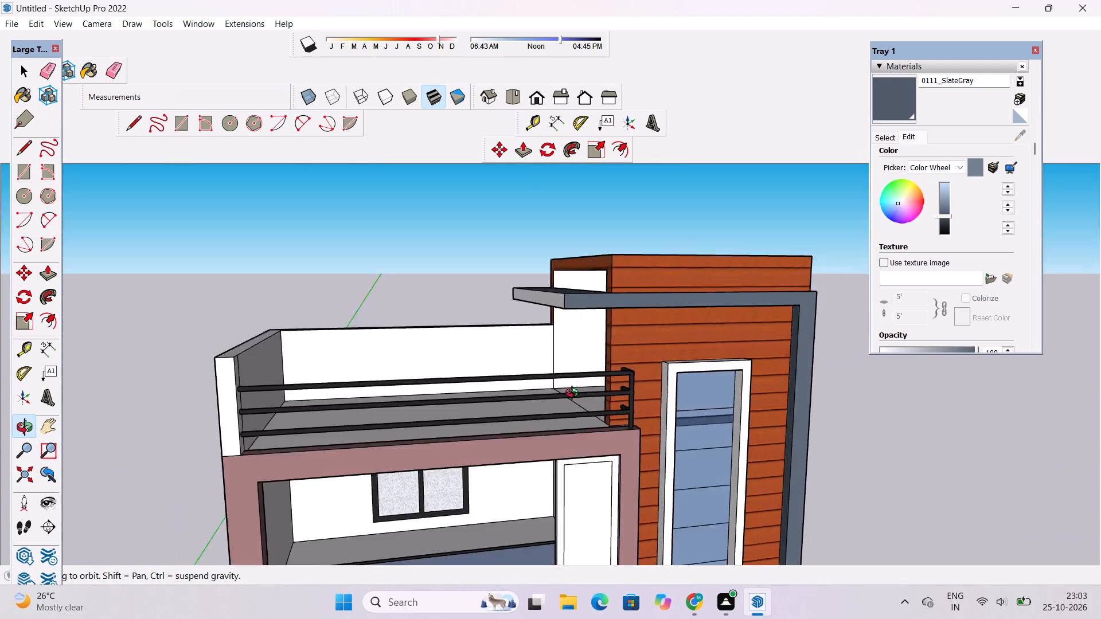
left_click_drag(575, 394, 1100, 419)
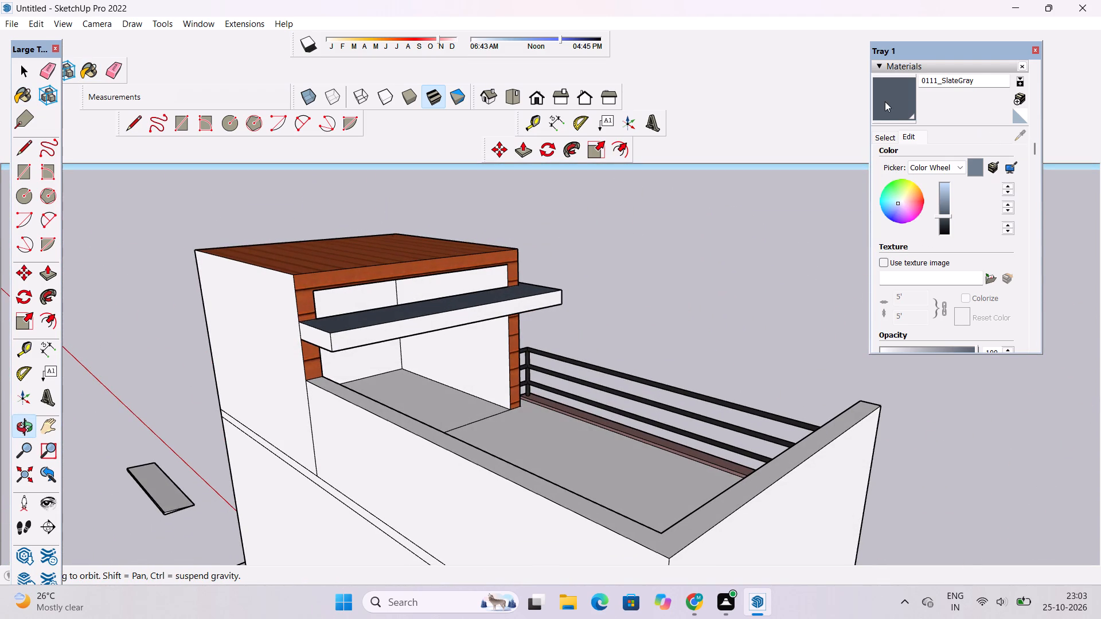
left_click(885, 101)
scroll(266, 361, "up", 6)
left_click(372, 300)
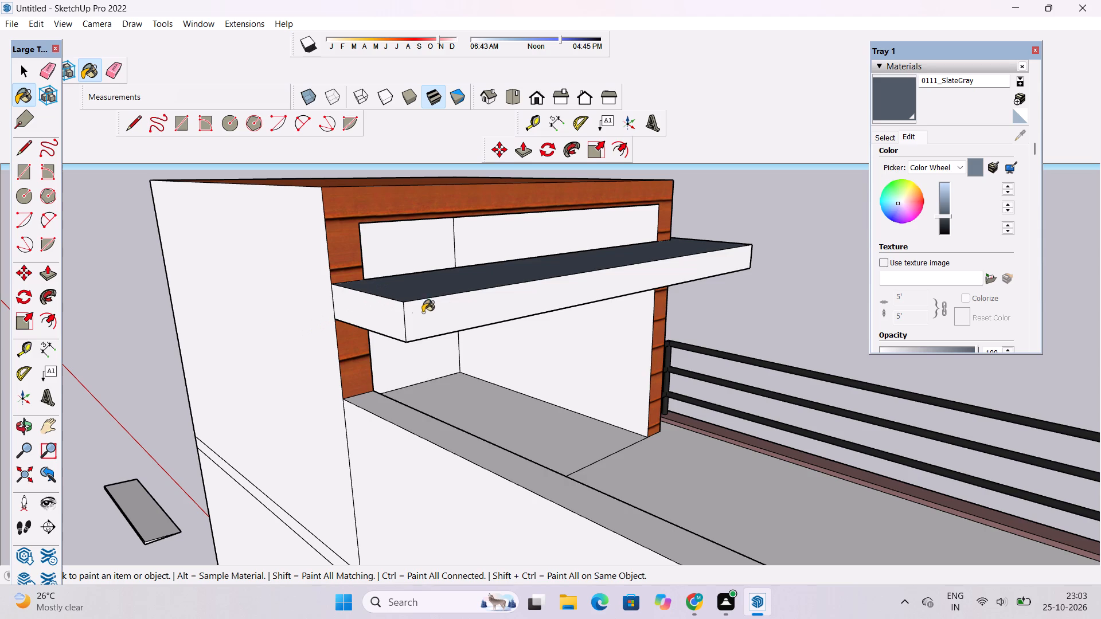
left_click(438, 309)
Examine the painted slab over the roof terrace from below and from the front.
left_click(24, 426)
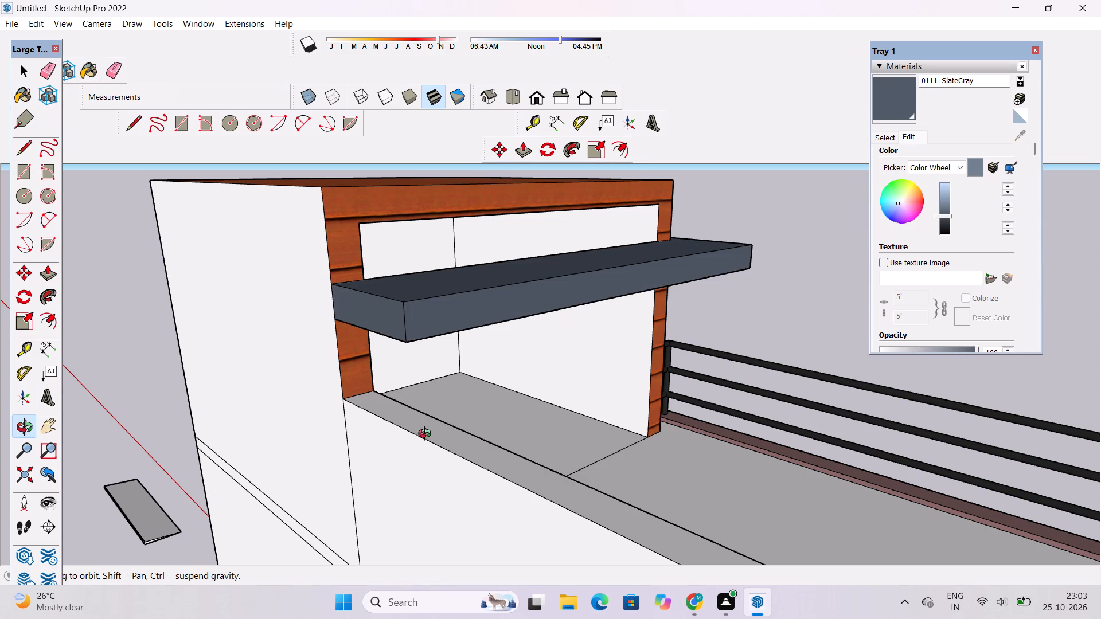
scroll(429, 435, "down", 15)
left_click_drag(620, 444, 280, 289)
scroll(469, 382, "up", 11)
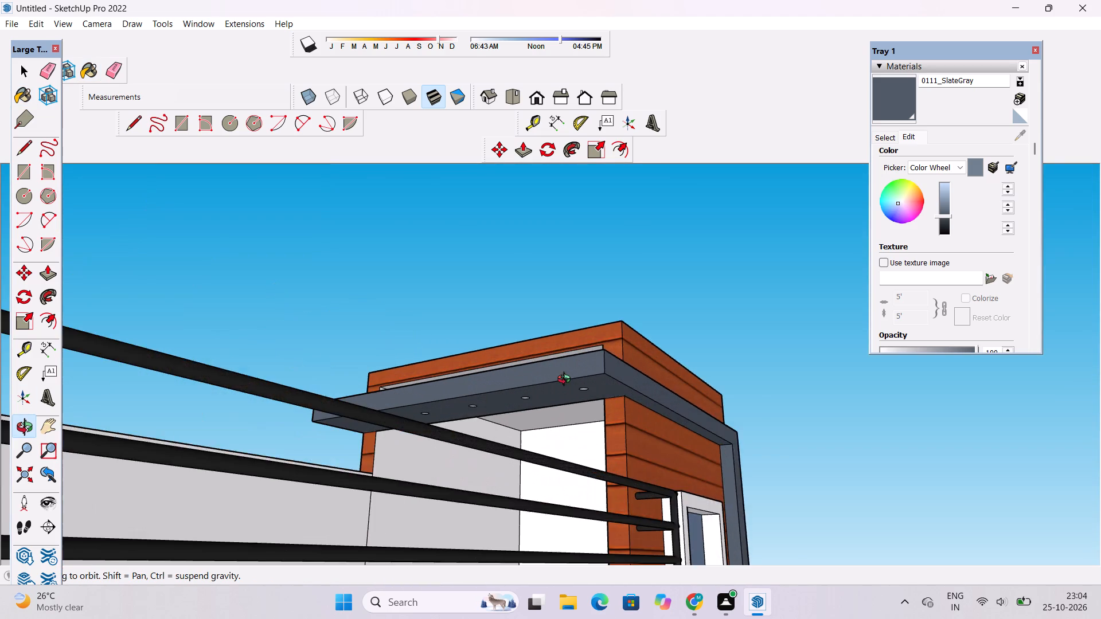
scroll(567, 381, "up", 5)
scroll(586, 385, "down", 3)
scroll(586, 385, "up", 2)
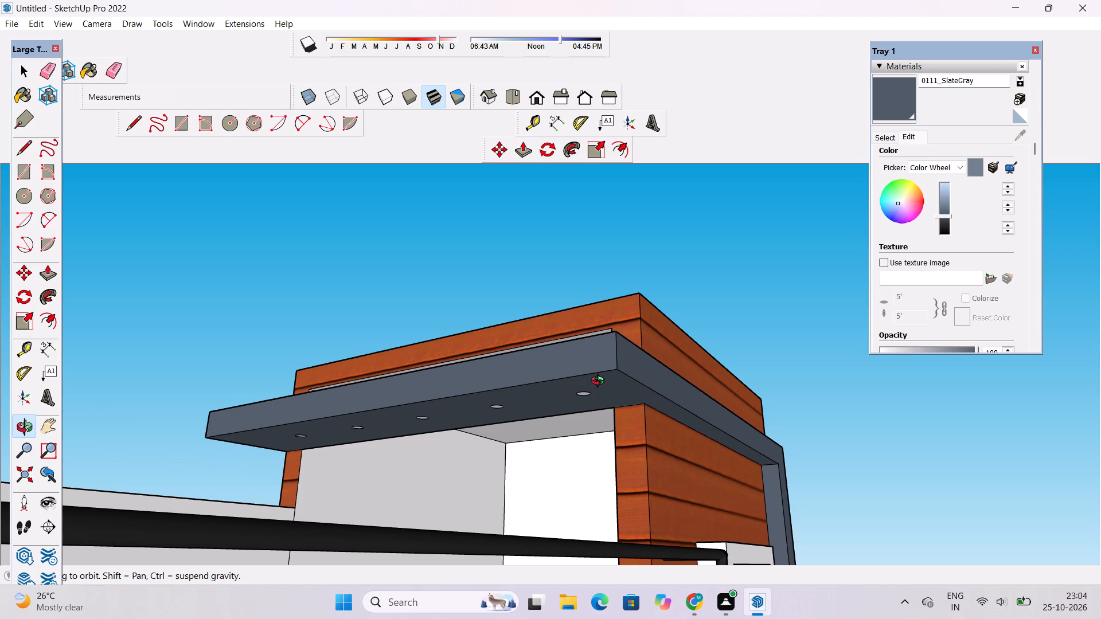
scroll(600, 382, "down", 4)
left_click_drag(639, 352, 579, 453)
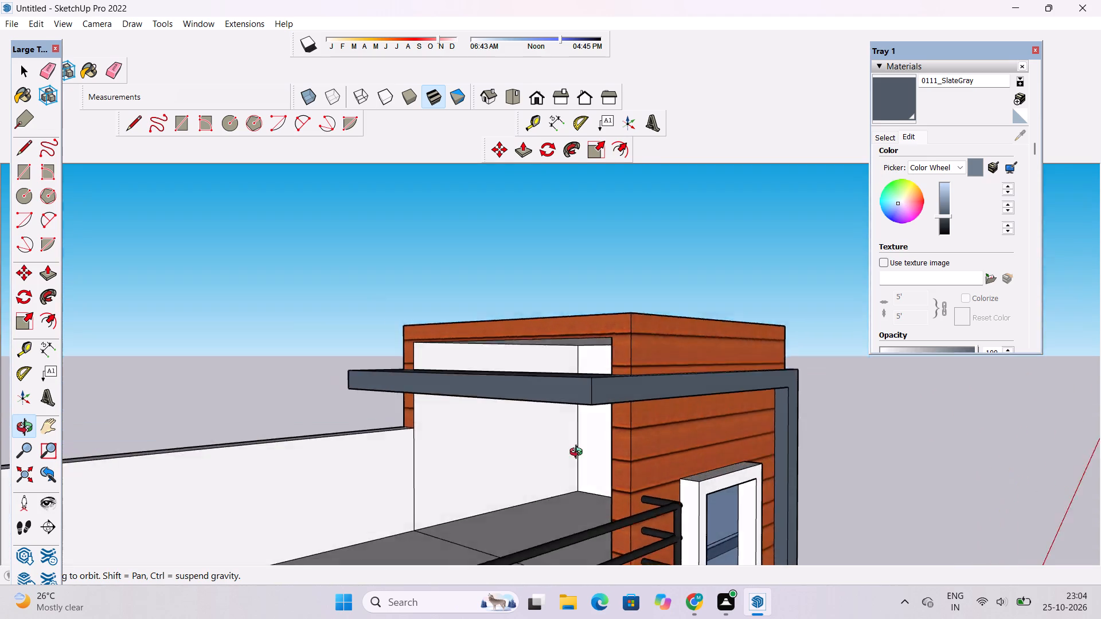
left_click_drag(579, 453, 570, 483)
Erase the dividing lines across the roof terrace's rear wall and floor beside the tower opening.
left_click_drag(440, 473, 525, 480)
scroll(510, 466, "down", 5)
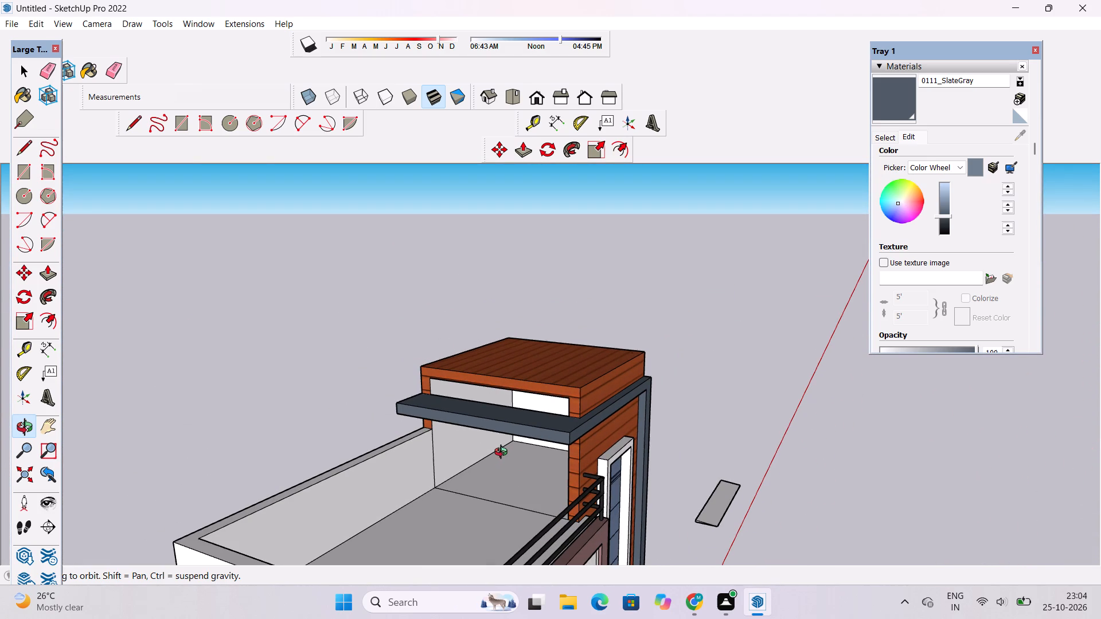
left_click_drag(455, 507, 542, 475, "shift")
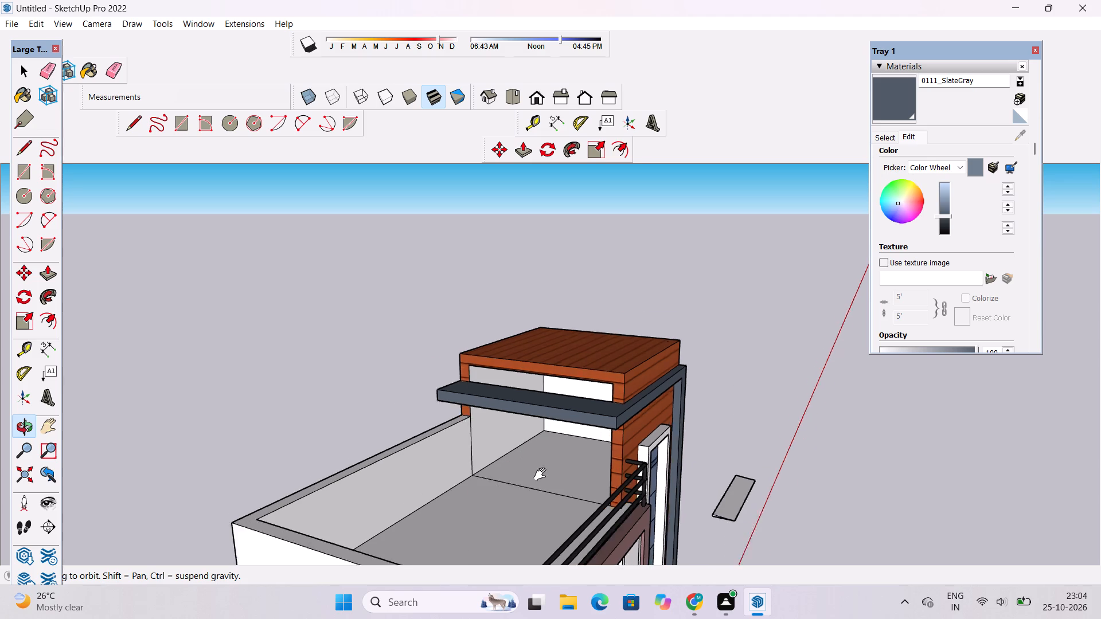
left_click_drag(542, 475, 552, 472, "shift")
left_click_drag(573, 477, 605, 472)
left_click_drag(608, 476, 602, 481, "shift")
scroll(606, 479, "down", 1)
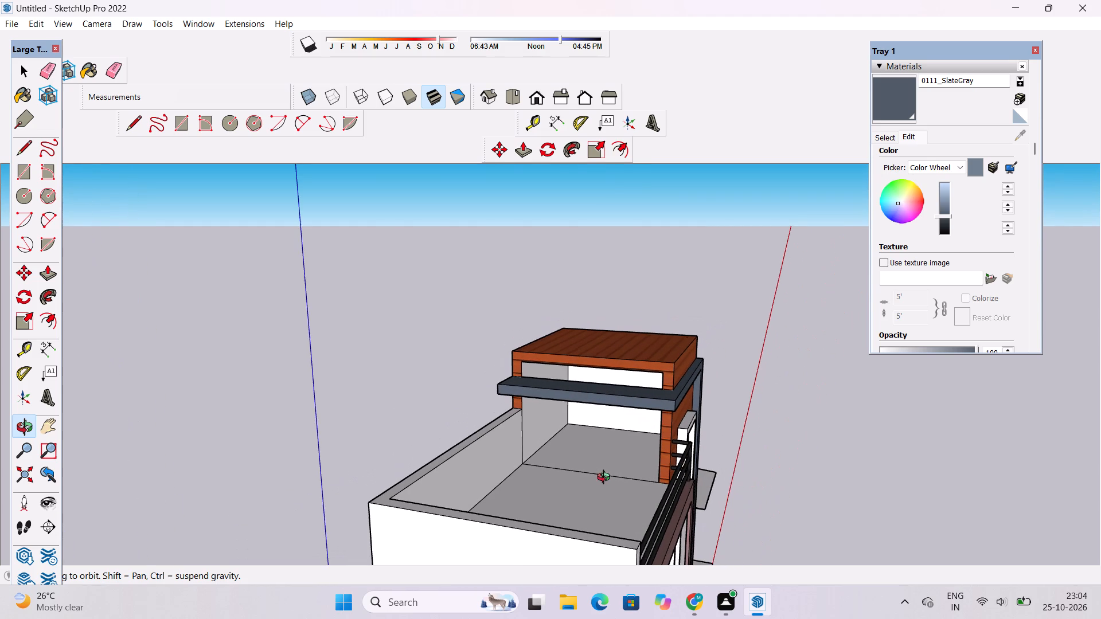
left_click(607, 480, "shift")
left_click_drag(607, 489, 611, 507)
scroll(571, 500, "up", 2)
left_click_drag(569, 500, 564, 507, "shift")
left_click_drag(561, 508, 572, 511)
key("e")
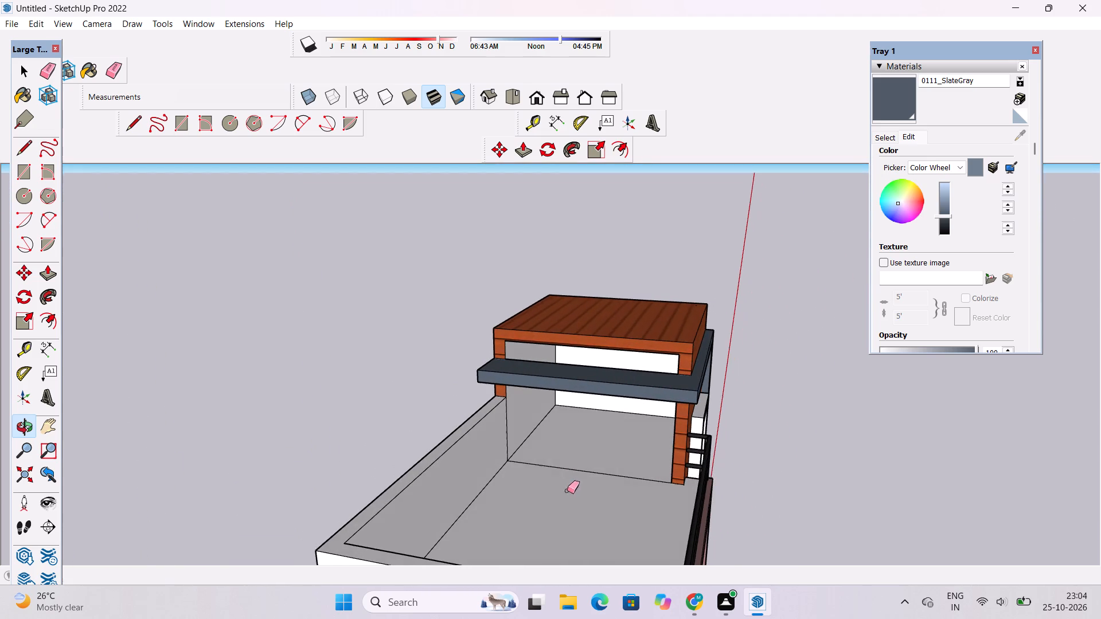
scroll(516, 433, "up", 4)
left_click_drag(515, 409, 490, 437)
left_click_drag(615, 473, 607, 512)
scroll(600, 503, "down", 2)
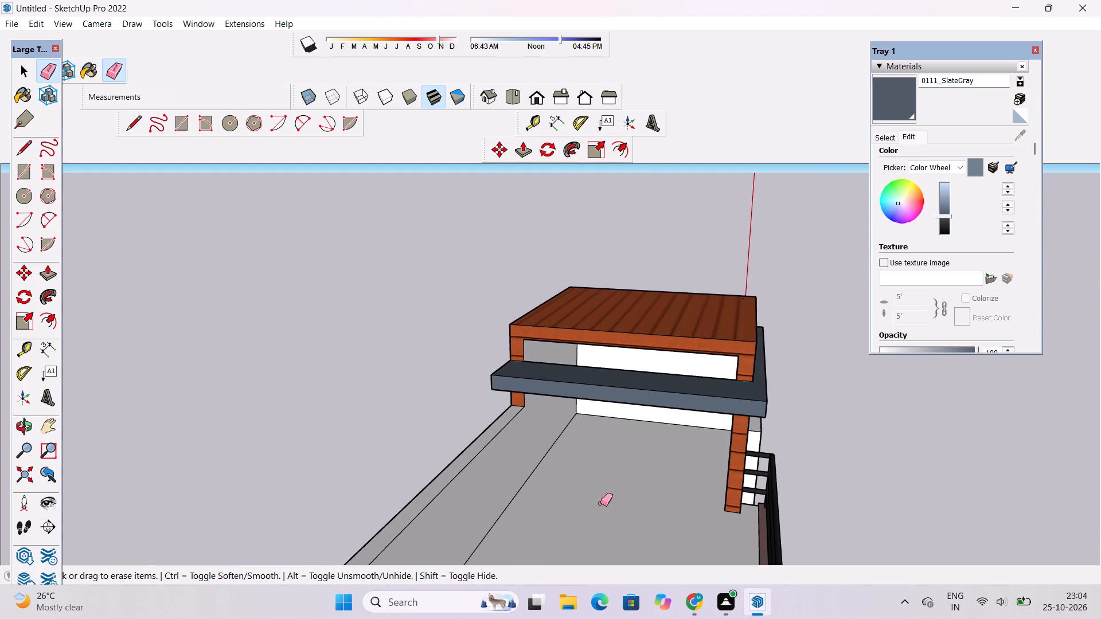
scroll(600, 503, "down", 1)
Examine the roof terrace, projecting slab and tower from the front and from above.
key("o")
left_click_drag(647, 496, 480, 408)
scroll(516, 377, "down", 3)
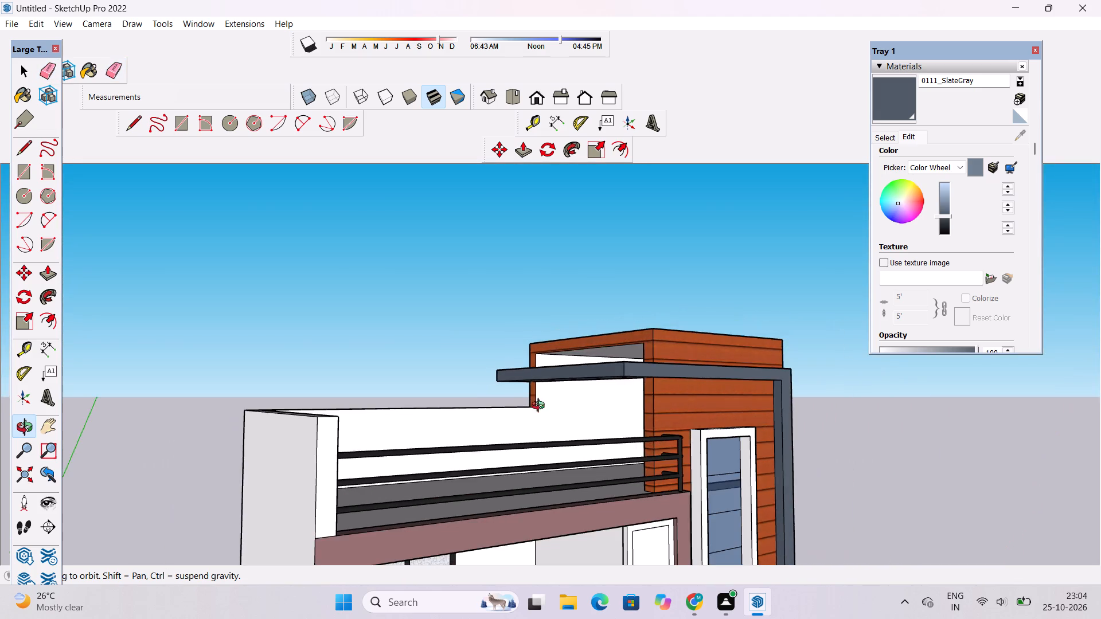
left_click_drag(786, 507, 644, 490)
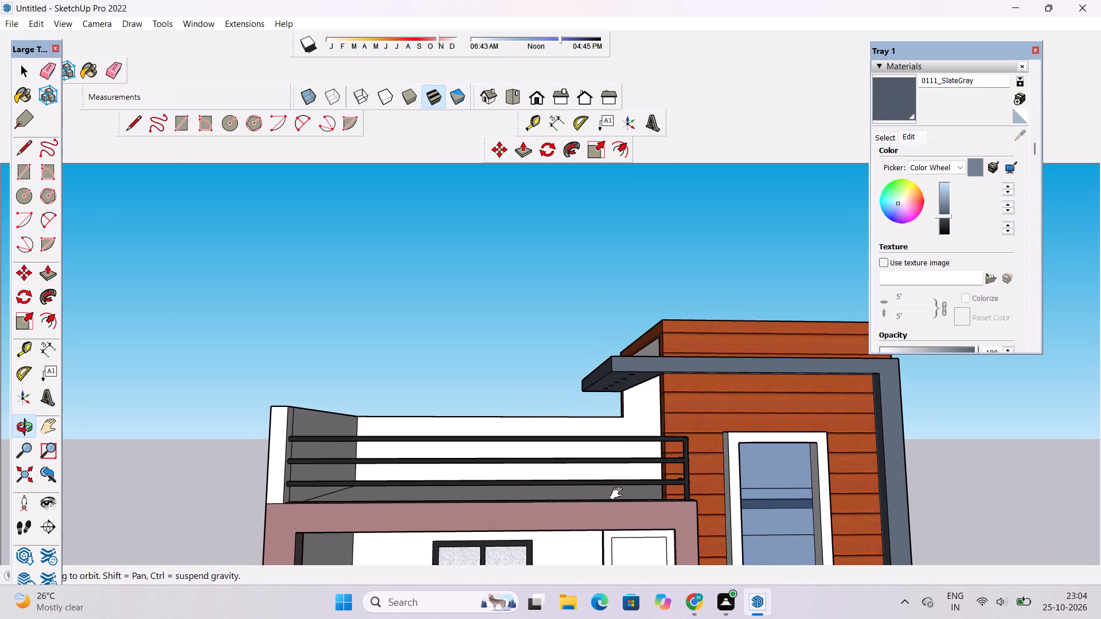
scroll(619, 493, "down", 4, "shift")
left_click_drag(611, 503, 606, 429, "shift")
left_click_drag(606, 425, 585, 528)
left_click_drag(538, 503, 538, 510, "shift")
left_click_drag(537, 511, 581, 524)
scroll(563, 466, "down", 3)
left_click_drag(479, 445, 647, 436, "shift")
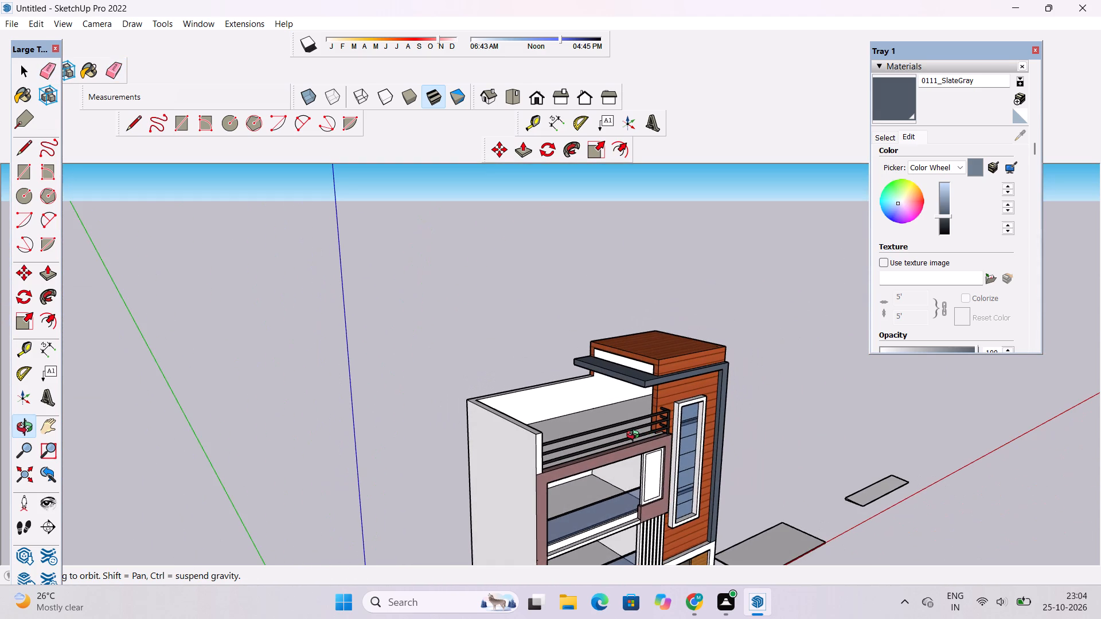
left_click(635, 436)
Paint the roof terrace's long rear wall and the side and front inner walls of the tower recess with 0111_SlateGray.
left_click(897, 109)
scroll(538, 412, "up", 5)
left_click(579, 395)
scroll(597, 394, "up", 3)
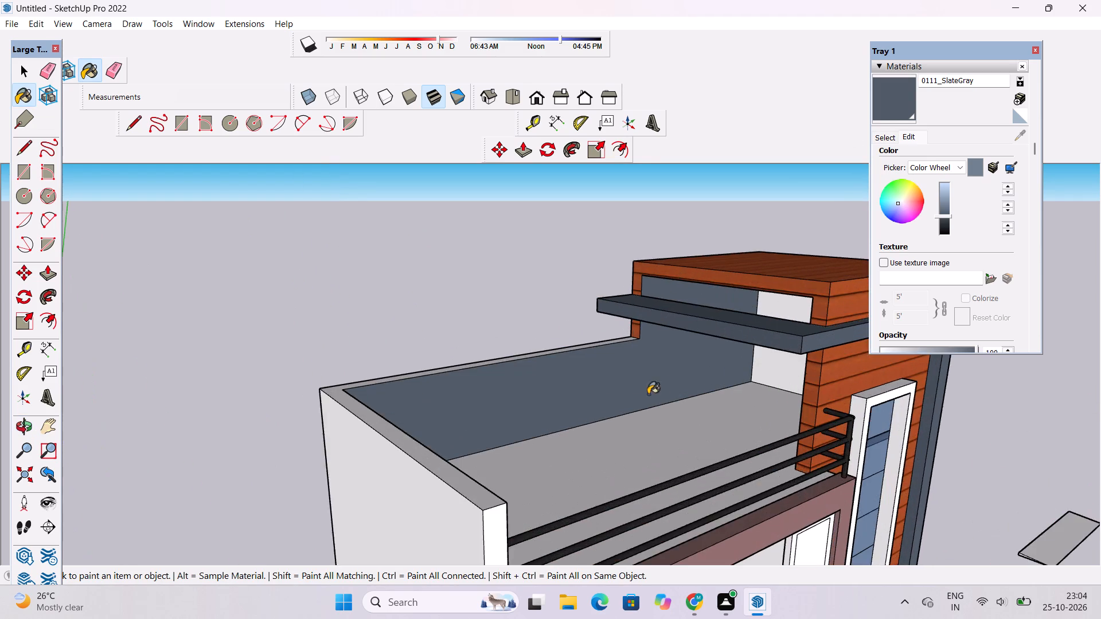
scroll(648, 394, "up", 4)
left_click(856, 350)
scroll(501, 438, "down", 9)
key("o")
left_click_drag(415, 470, 548, 476)
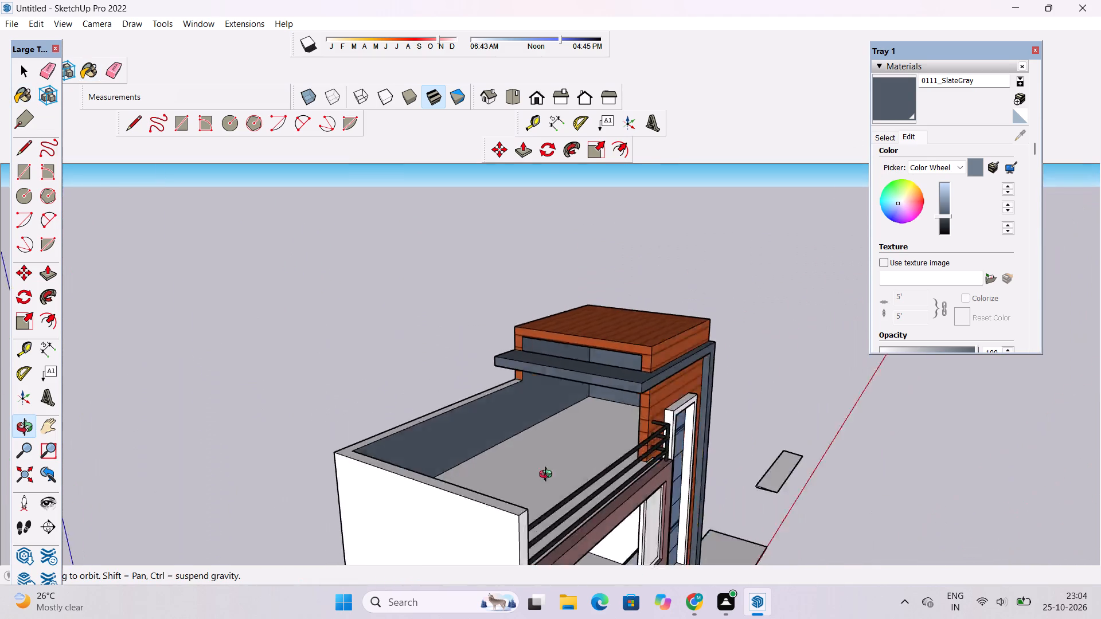
left_click_drag(548, 476, 733, 442)
left_click(897, 100)
scroll(516, 395, "up", 2)
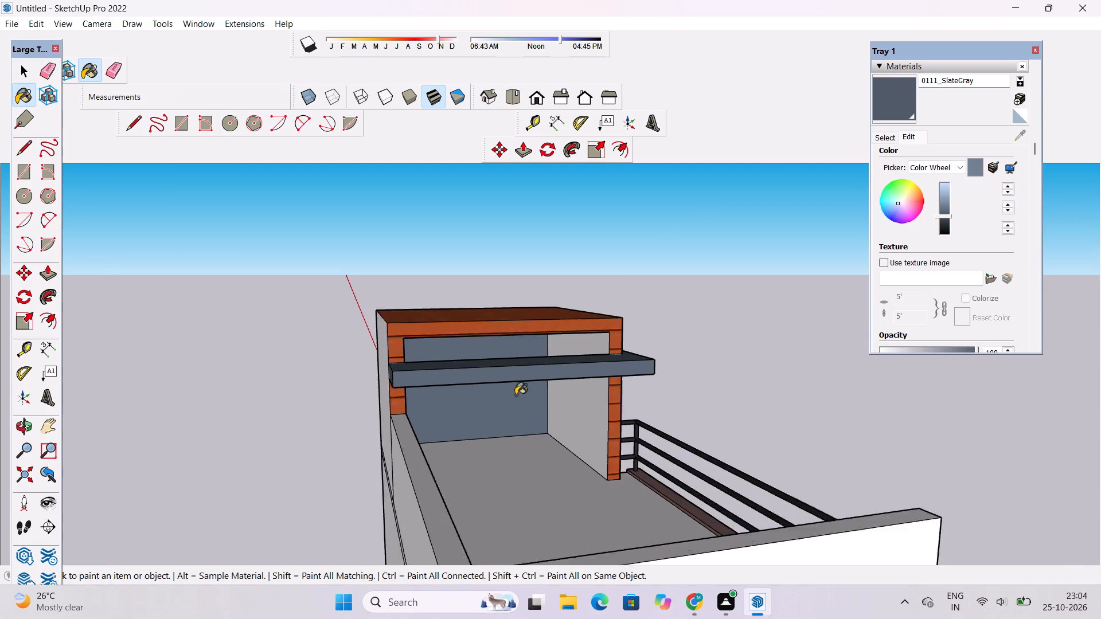
scroll(516, 395, "up", 2)
left_click(565, 418)
Paint the inner face, top and front end of the roof terrace's side parapet with 0111_SlateGray.
scroll(385, 462, "down", 3)
key("o")
left_click_drag(548, 468, 338, 468)
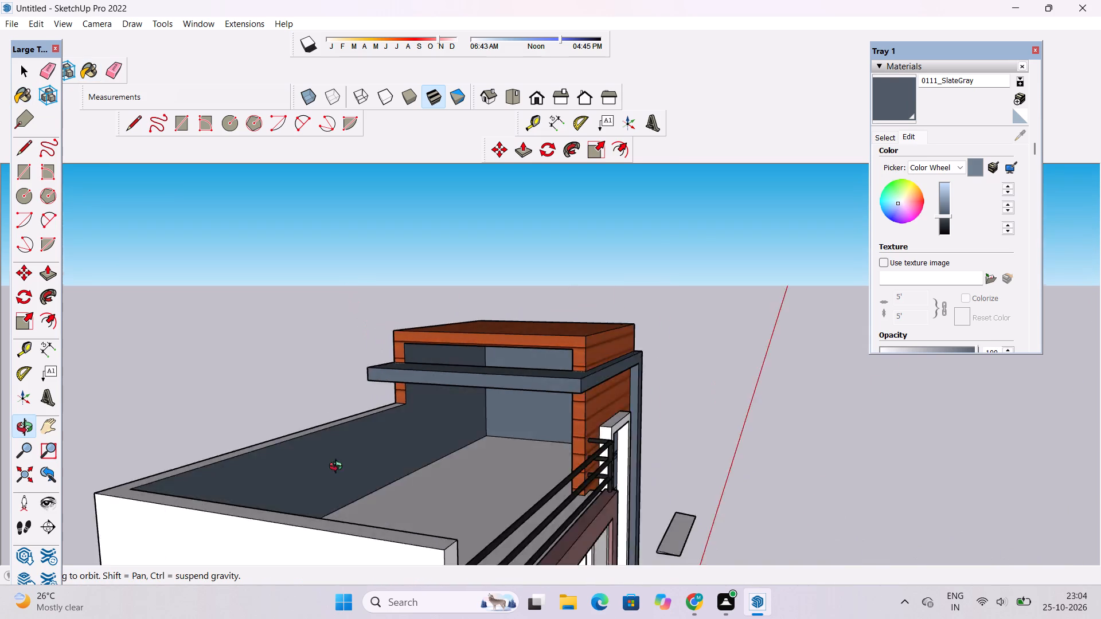
left_click_drag(338, 468, 218, 501)
left_click_drag(378, 461, 405, 482, "shift")
left_click_drag(421, 481, 280, 495)
left_click_drag(273, 495, 348, 459, "shift")
left_click_drag(357, 456, 345, 466)
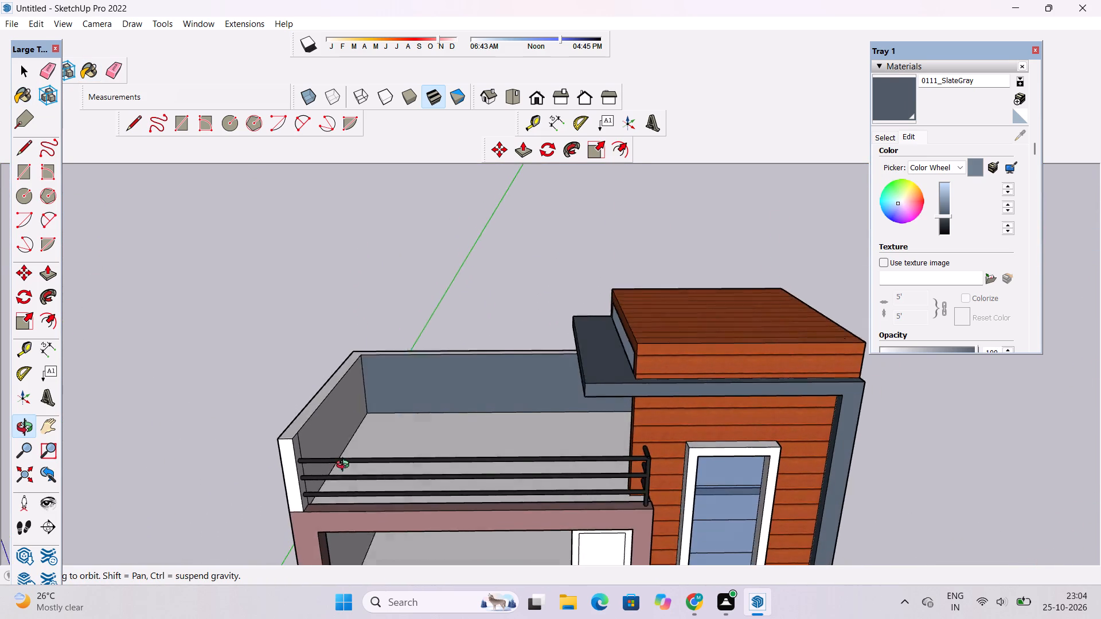
left_click_drag(345, 466, 335, 468)
scroll(298, 455, "up", 3)
left_click_drag(306, 472, 310, 484, "shift")
left_click(906, 103)
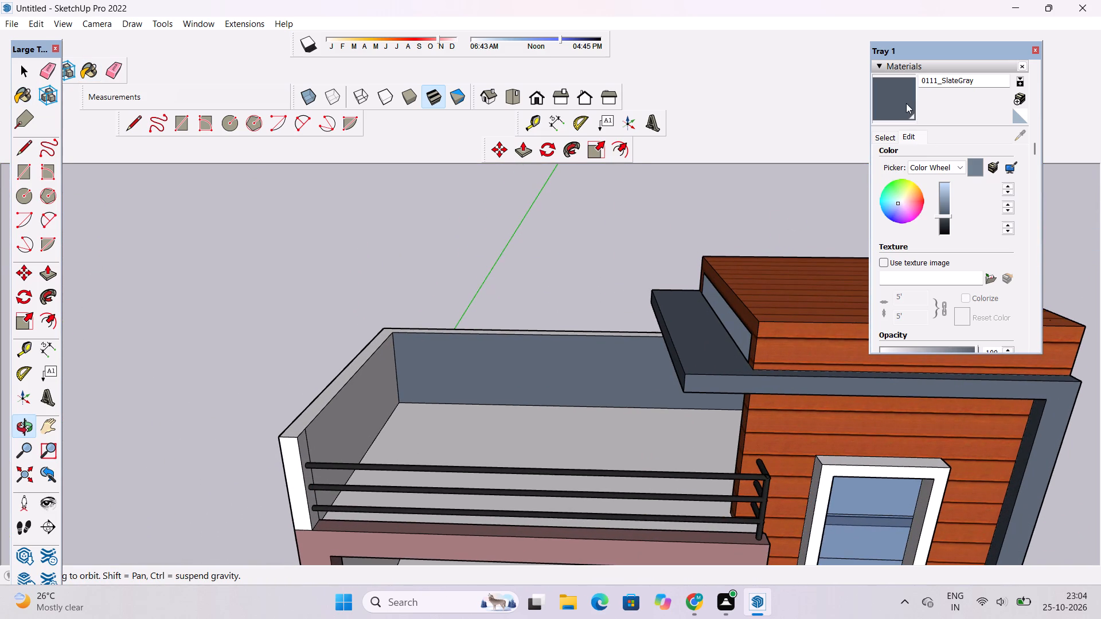
scroll(341, 416, "up", 4)
left_click(341, 416)
left_click(284, 467)
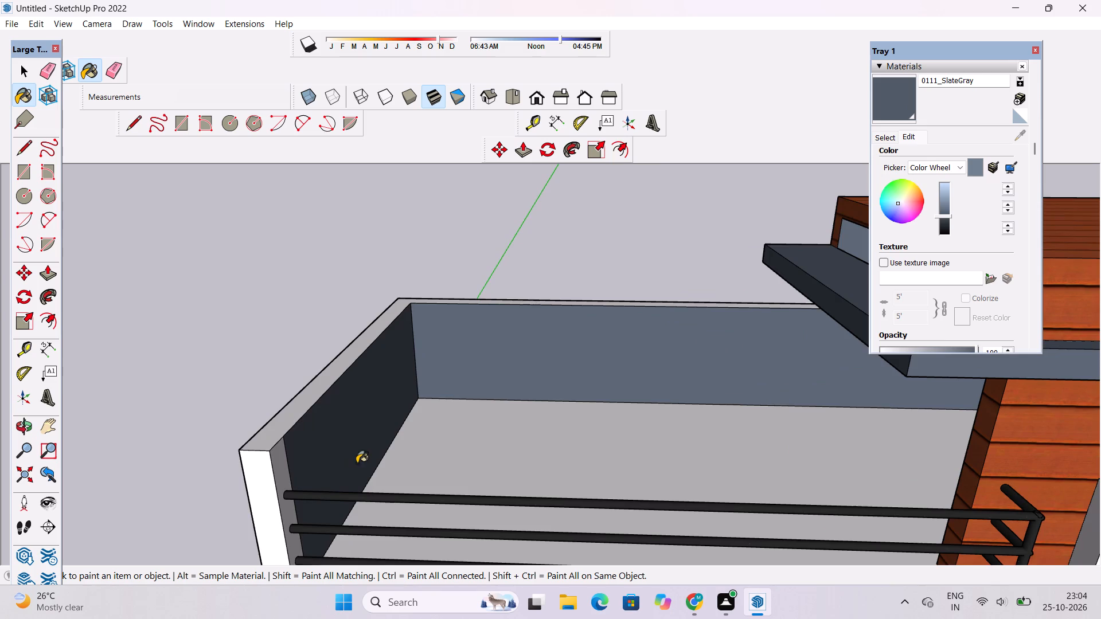
scroll(357, 463, "down", 3)
scroll(200, 432, "up", 6)
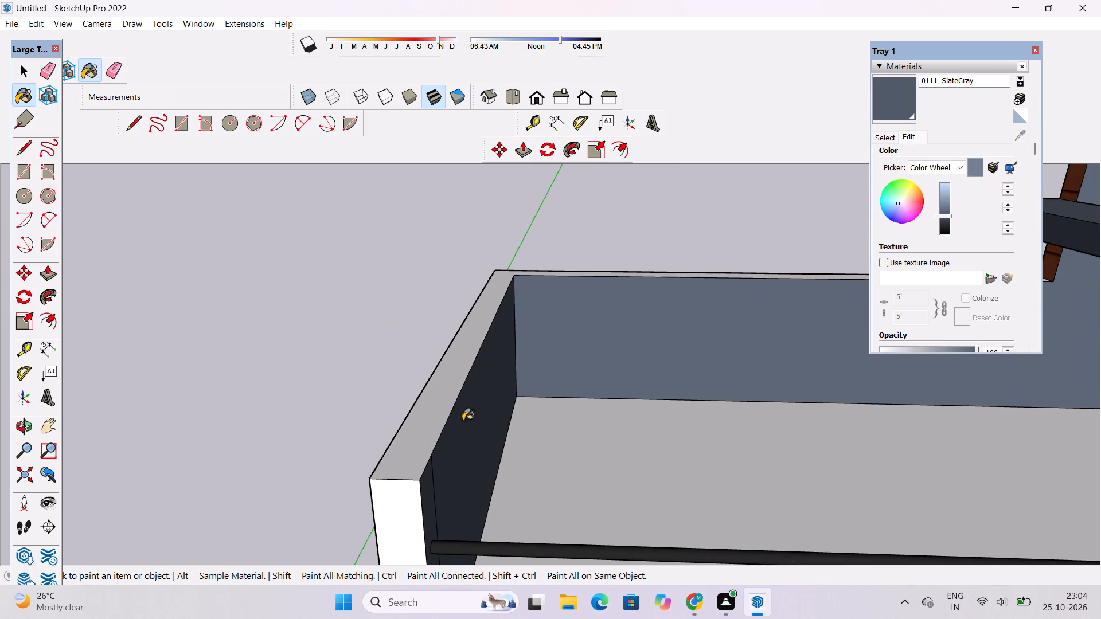
left_click(463, 421)
left_click(436, 506)
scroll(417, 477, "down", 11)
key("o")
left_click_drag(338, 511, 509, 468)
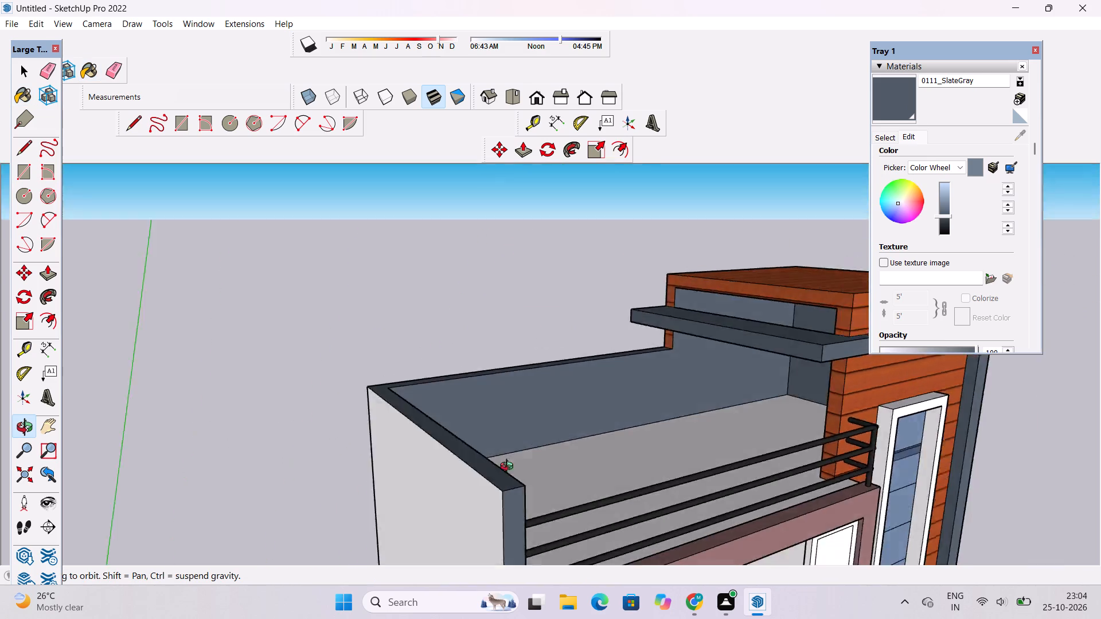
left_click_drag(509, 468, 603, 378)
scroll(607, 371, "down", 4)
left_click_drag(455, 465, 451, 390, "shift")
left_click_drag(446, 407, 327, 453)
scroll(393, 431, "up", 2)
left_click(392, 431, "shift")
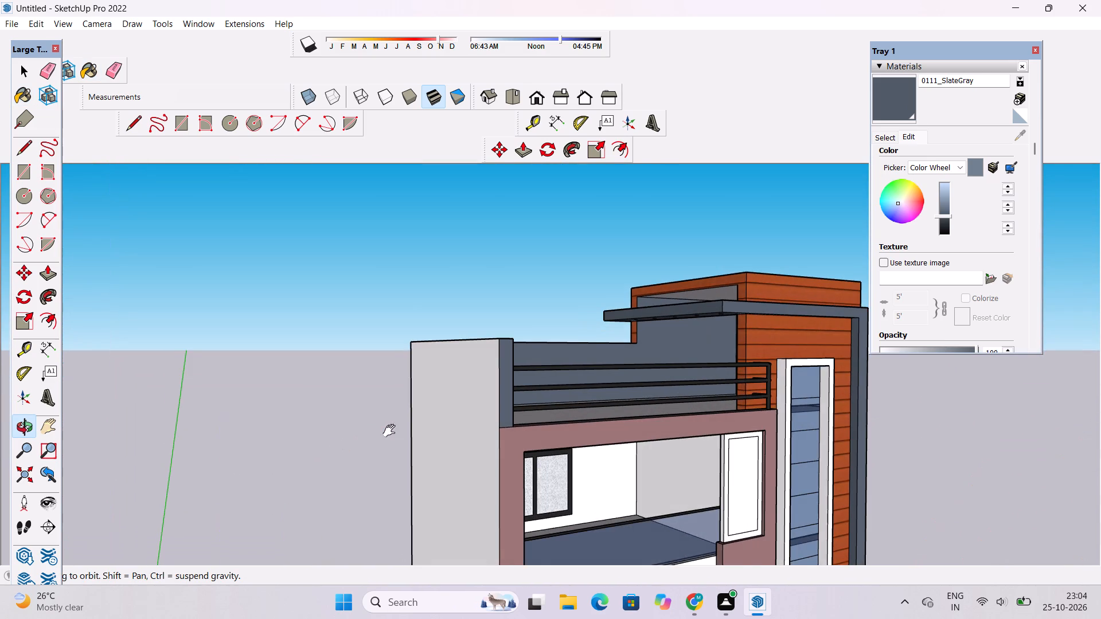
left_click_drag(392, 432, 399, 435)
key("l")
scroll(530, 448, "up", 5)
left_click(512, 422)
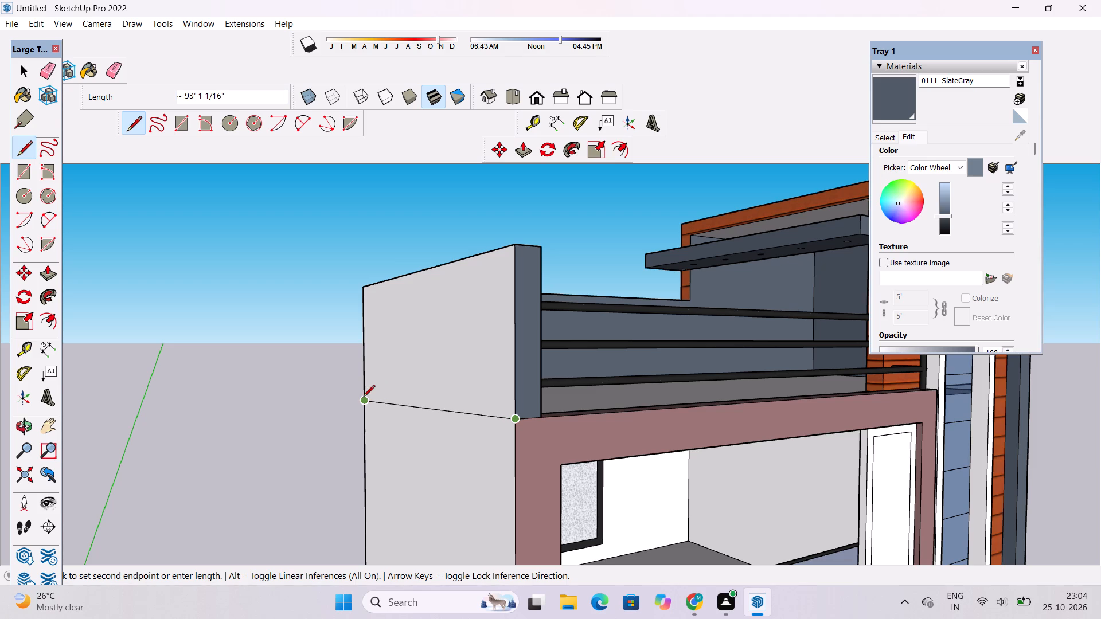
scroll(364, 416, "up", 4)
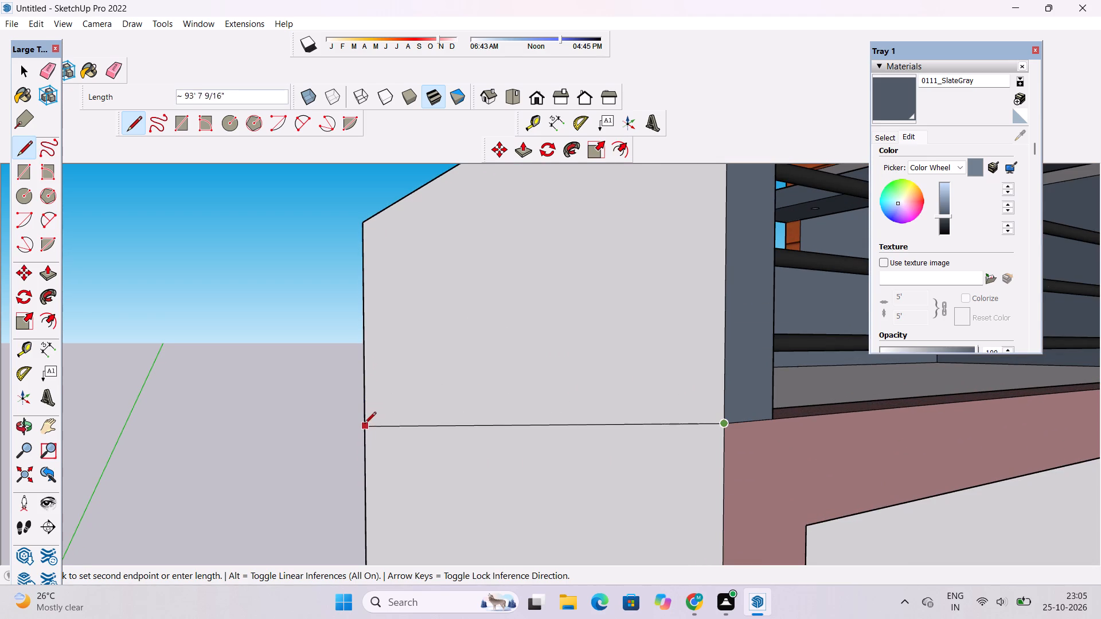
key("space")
Draw a 93' line across the house's outer side wall at the parapet base, from the front corner to the rear edge.
type("o")
scroll(532, 395, "down", 13)
left_click_drag(580, 451, 719, 532)
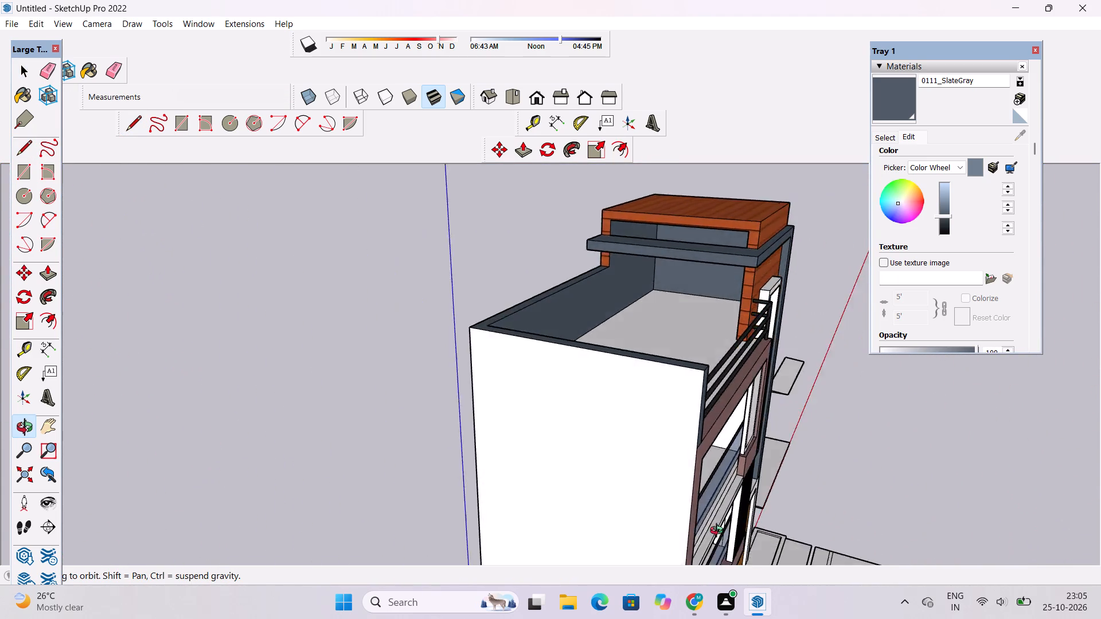
left_click_drag(719, 532, 940, 469)
key("l")
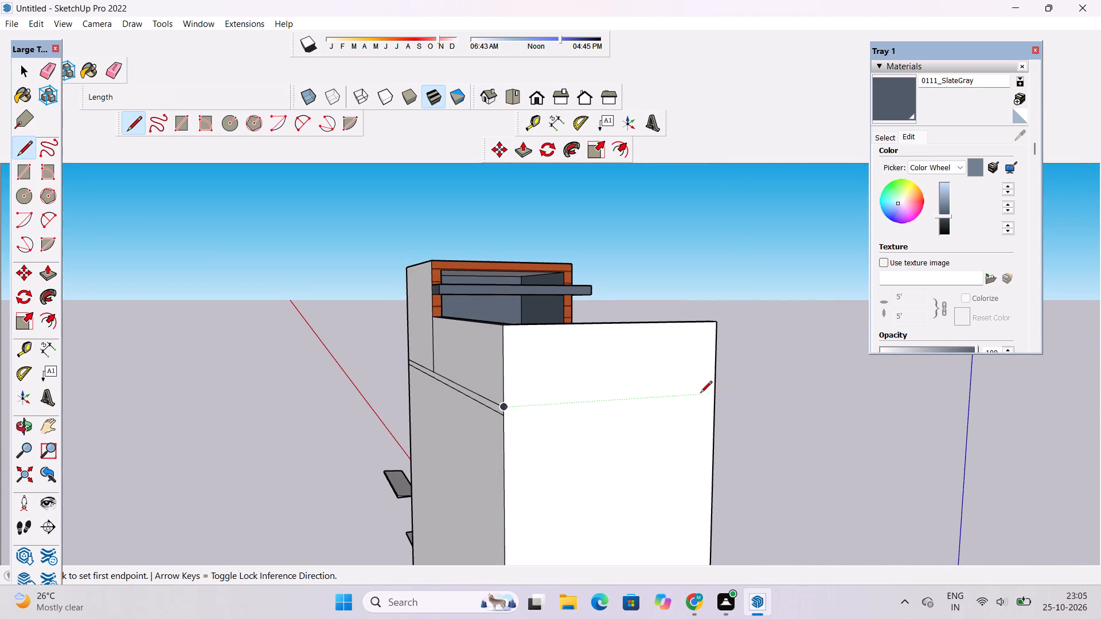
key("o")
left_click_drag(760, 417, 605, 420)
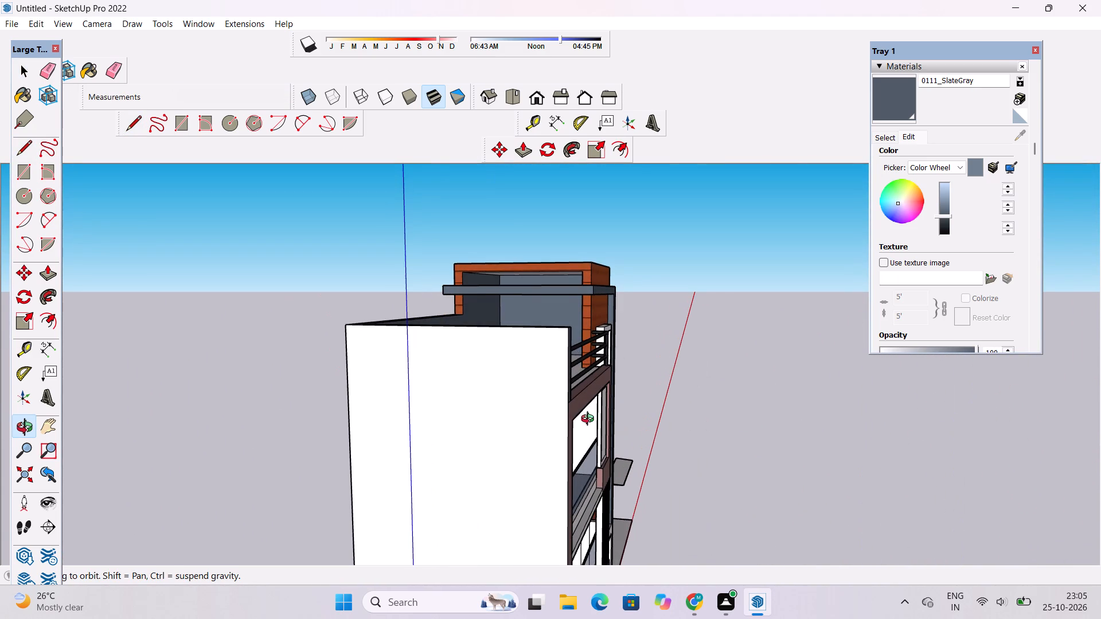
key("l")
scroll(564, 412, "up", 9)
scroll(572, 352, "up", 2)
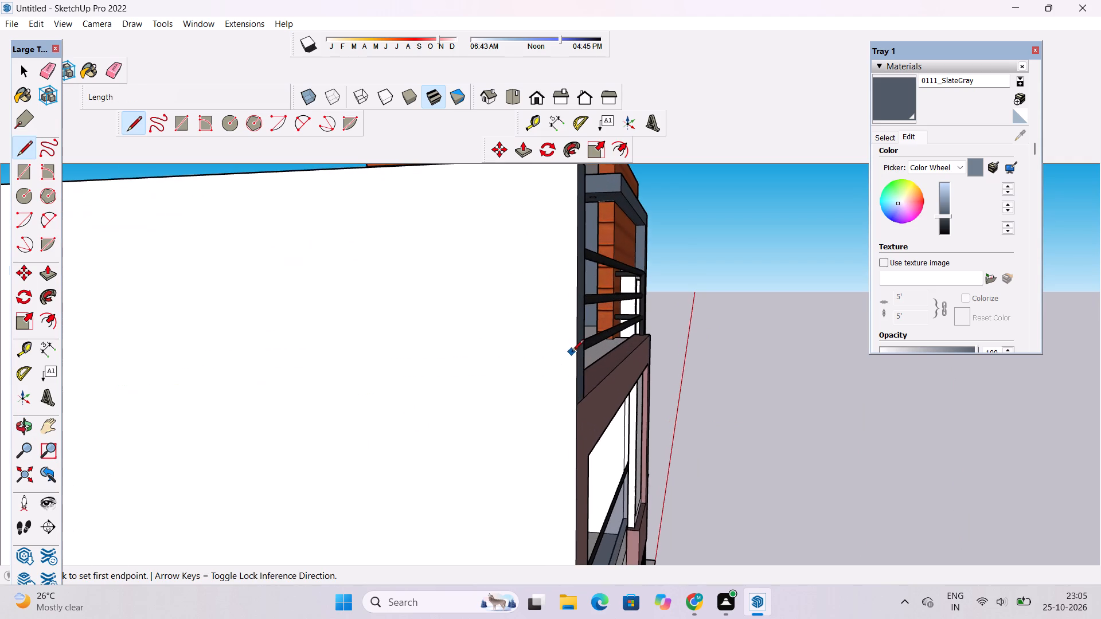
left_click(573, 408)
scroll(573, 408, "down", 10)
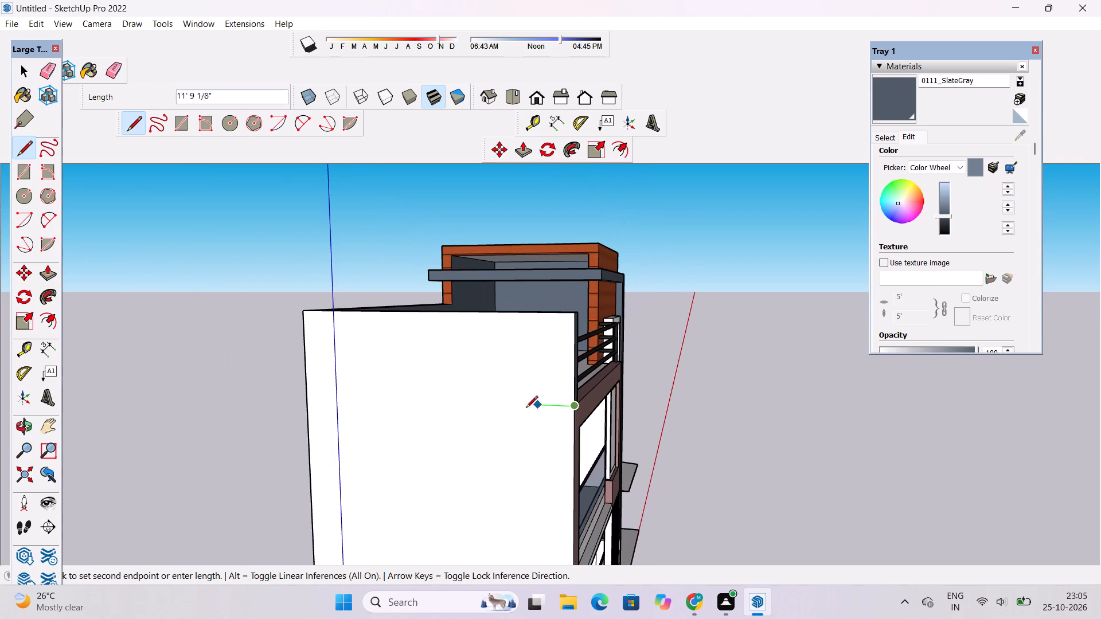
left_click(309, 389)
key("space")
Erase the surplus one of the two parallel lines running across the rear wall below the roof terrace and tower.
type("o")
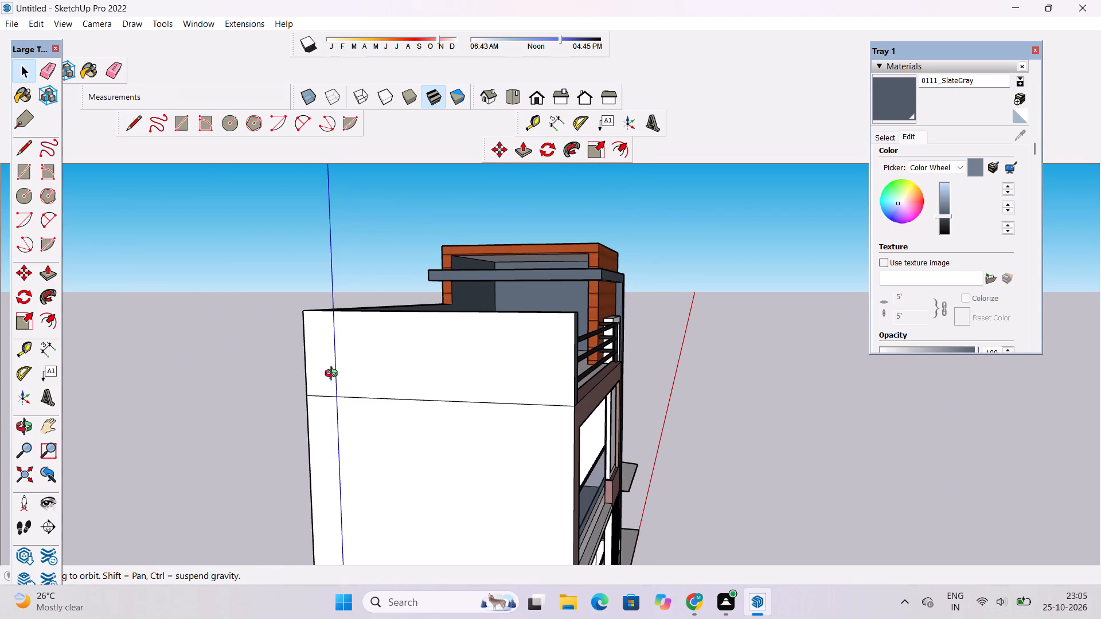
scroll(384, 362, "down", 5)
left_click_drag(324, 408, 599, 424)
left_click_drag(596, 420, 539, 457)
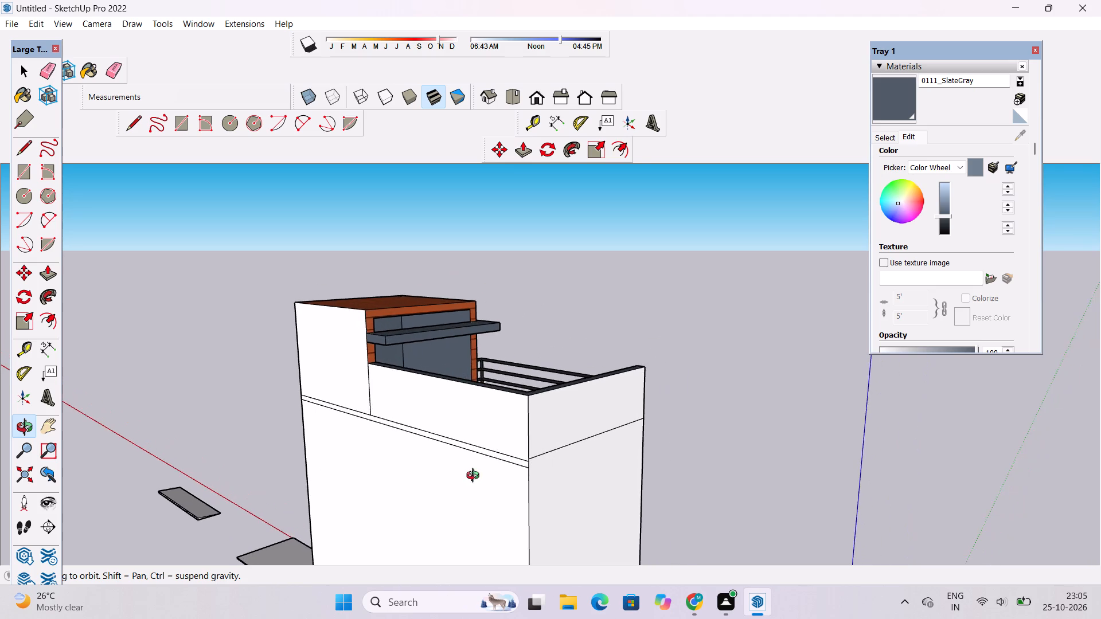
scroll(461, 481, "up", 3)
left_click_drag(450, 476, 445, 502, "shift")
left_click_drag(445, 502, 481, 462)
key("e")
scroll(436, 458, "up", 4)
left_click_drag(460, 396, 456, 409)
scroll(295, 432, "down", 3)
scroll(301, 406, "up", 4)
left_click(302, 399)
scroll(270, 438, "down", 5)
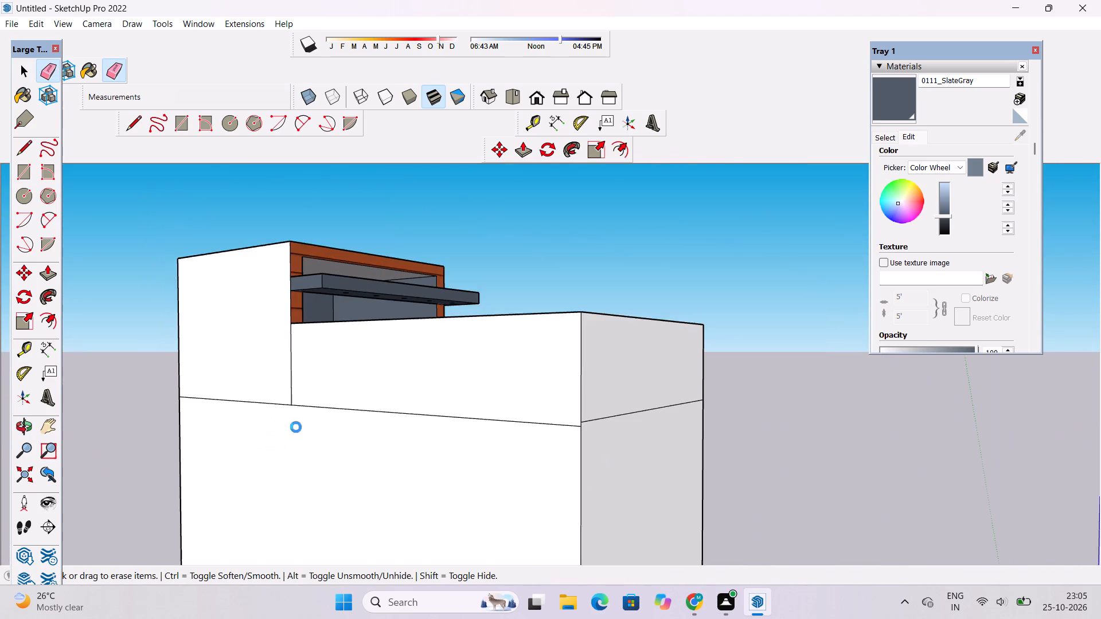
Paint the outer side face and outer rear face of the roof terrace parapet with 0111_SlateGray.
scroll(298, 428, "down", 3)
key("o")
left_click_drag(442, 390, 298, 445)
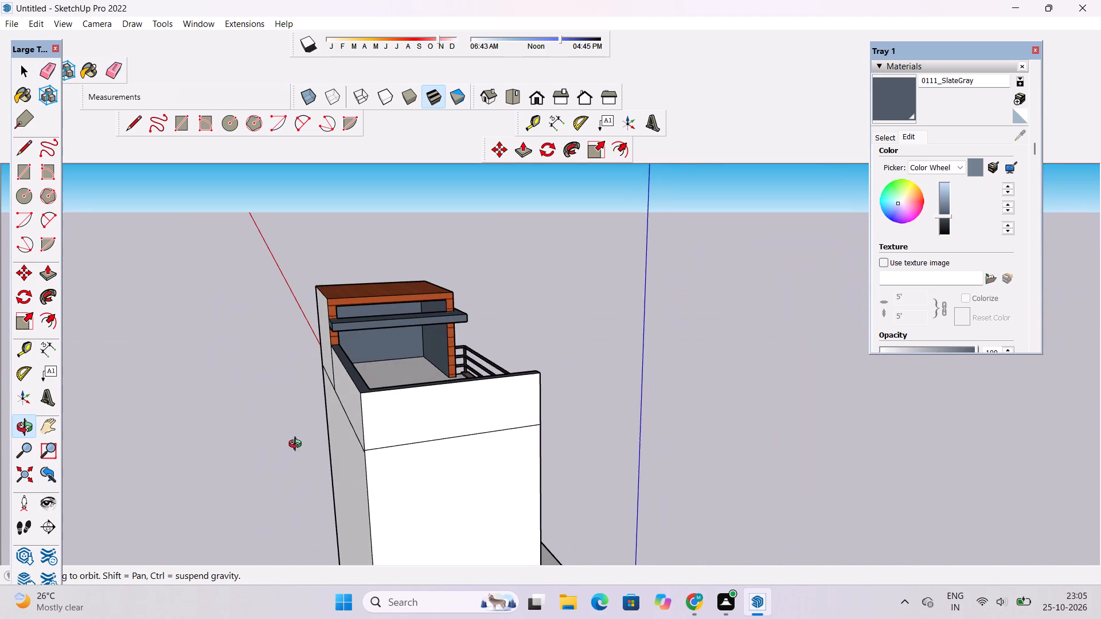
left_click_drag(401, 389, 405, 429, "shift")
scroll(382, 444, "up", 2)
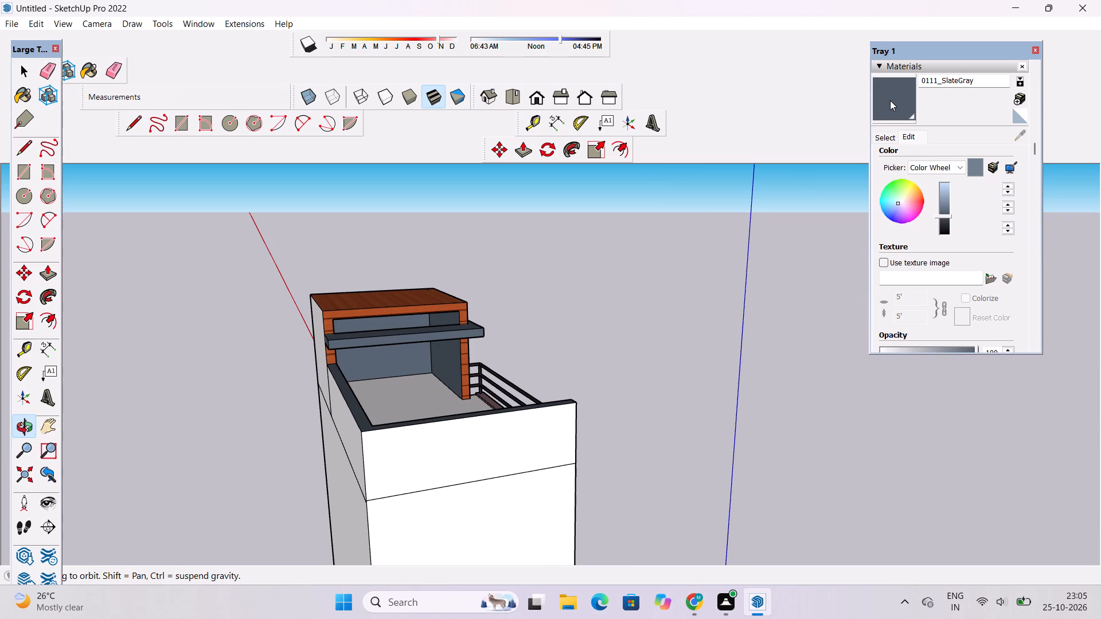
left_click(890, 100)
scroll(451, 436, "up", 4)
left_click(451, 436)
left_click(303, 414)
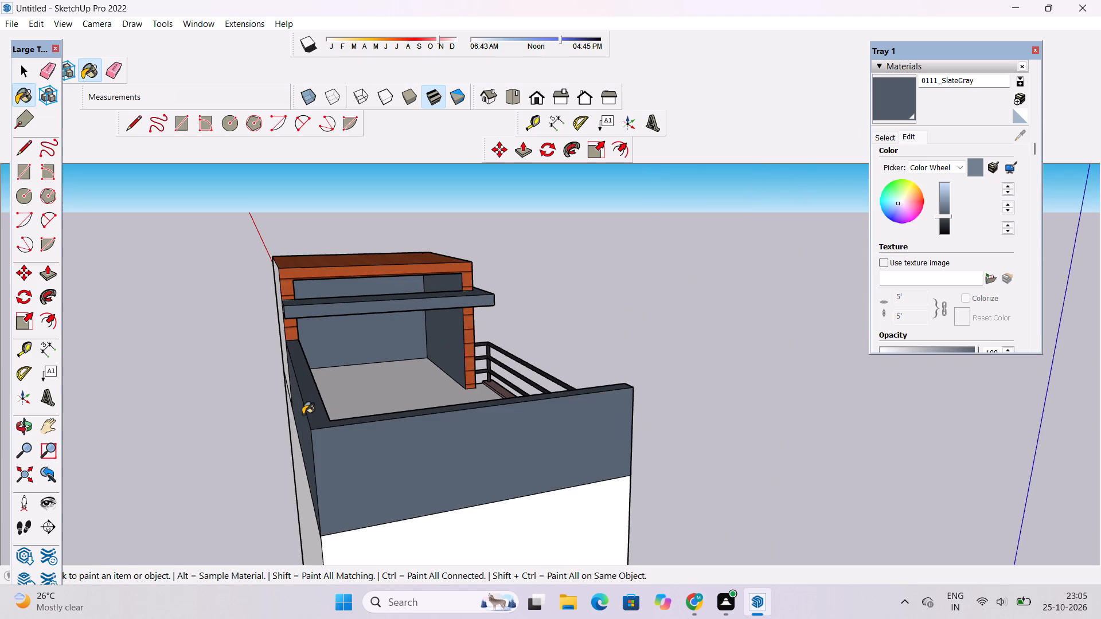
Examine the roof terrace, railing, projecting slab and balconies from above, from the front and from below.
key("o")
left_click_drag(823, 411, 547, 486)
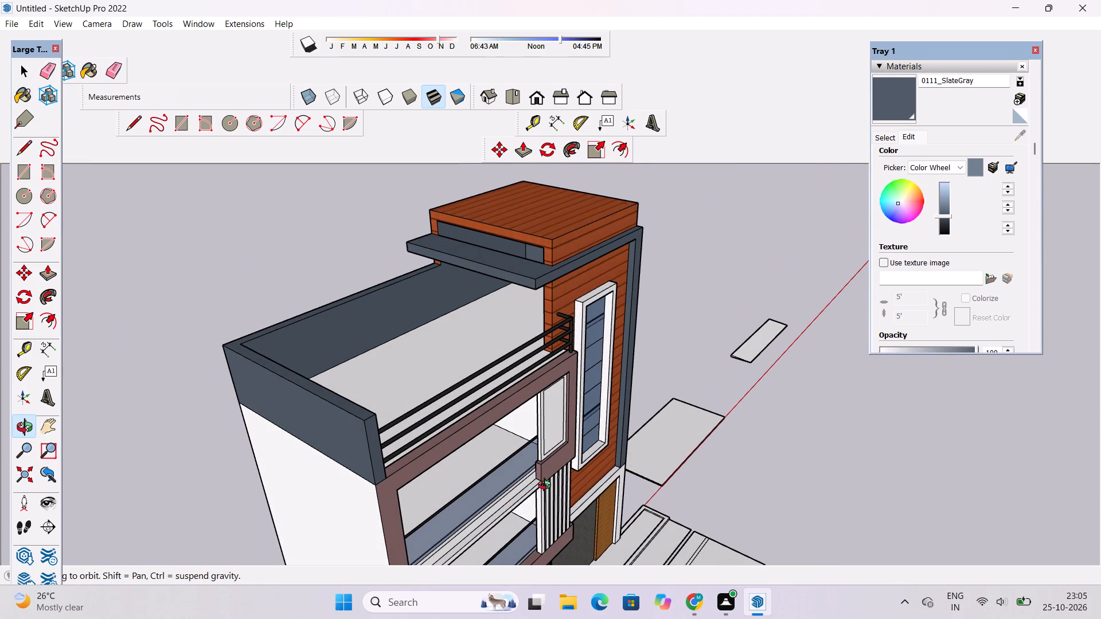
left_click_drag(574, 457, 584, 474, "shift")
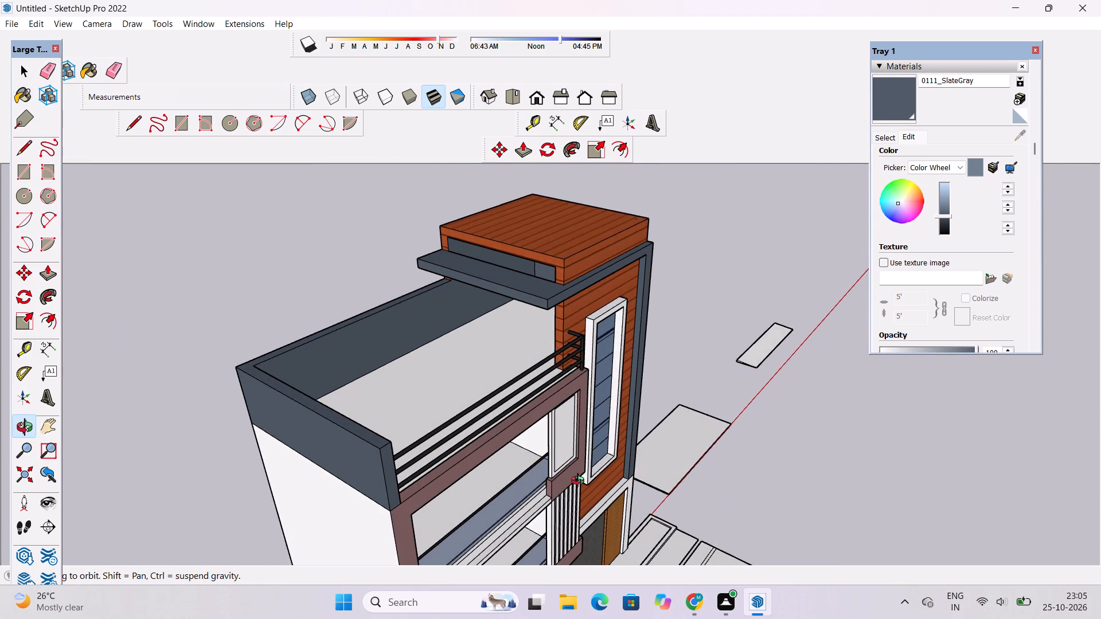
left_click_drag(580, 482, 566, 422)
scroll(565, 417, "down", 2)
left_click_drag(570, 426, 624, 479, "shift")
left_click_drag(616, 481, 534, 419)
scroll(513, 394, "down", 4)
left_click_drag(516, 445, 529, 382, "shift")
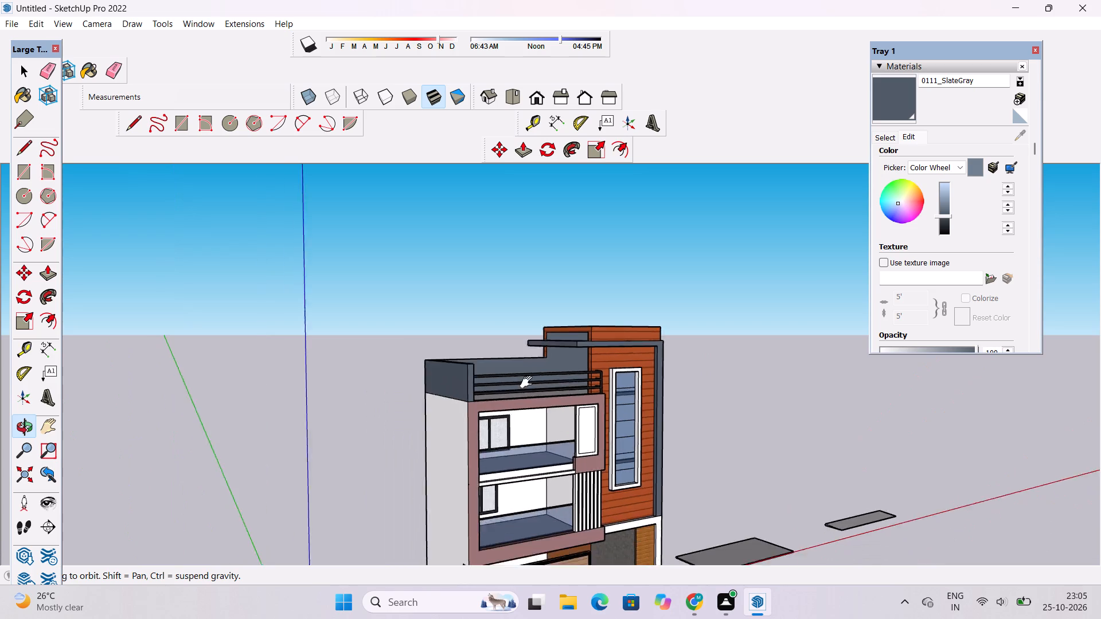
left_click_drag(529, 382, 532, 365, "shift")
left_click_drag(551, 385, 491, 365)
scroll(525, 351, "up", 4)
left_click(550, 350, "shift")
left_click_drag(570, 359, 497, 304)
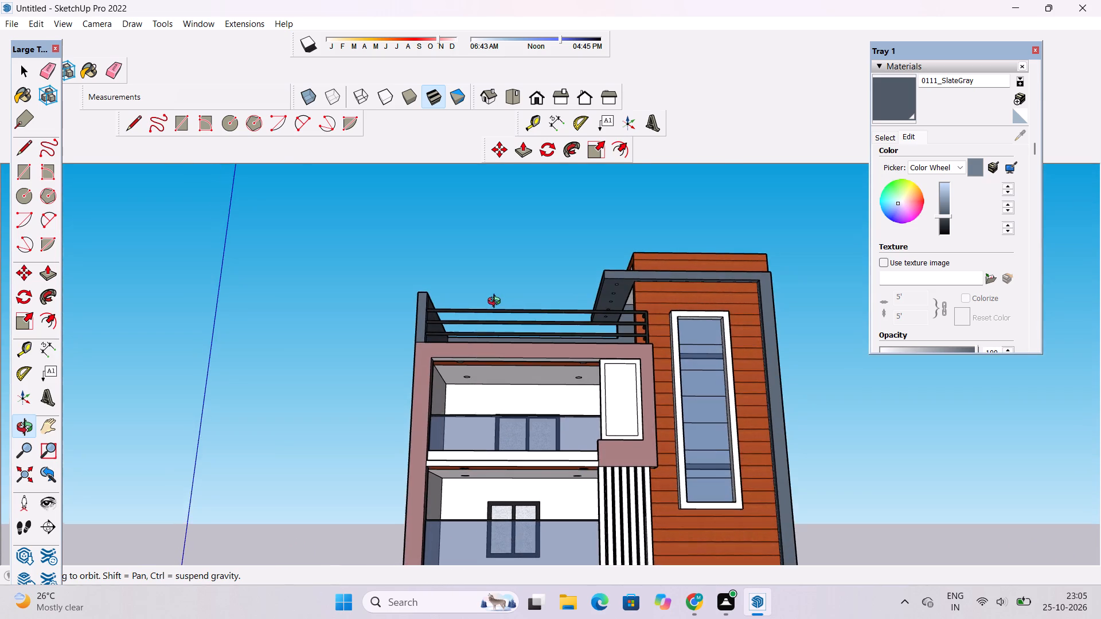
scroll(501, 352, "down", 3)
left_click_drag(617, 350, 556, 325)
scroll(591, 301, "up", 9)
left_click_drag(589, 318, 614, 309)
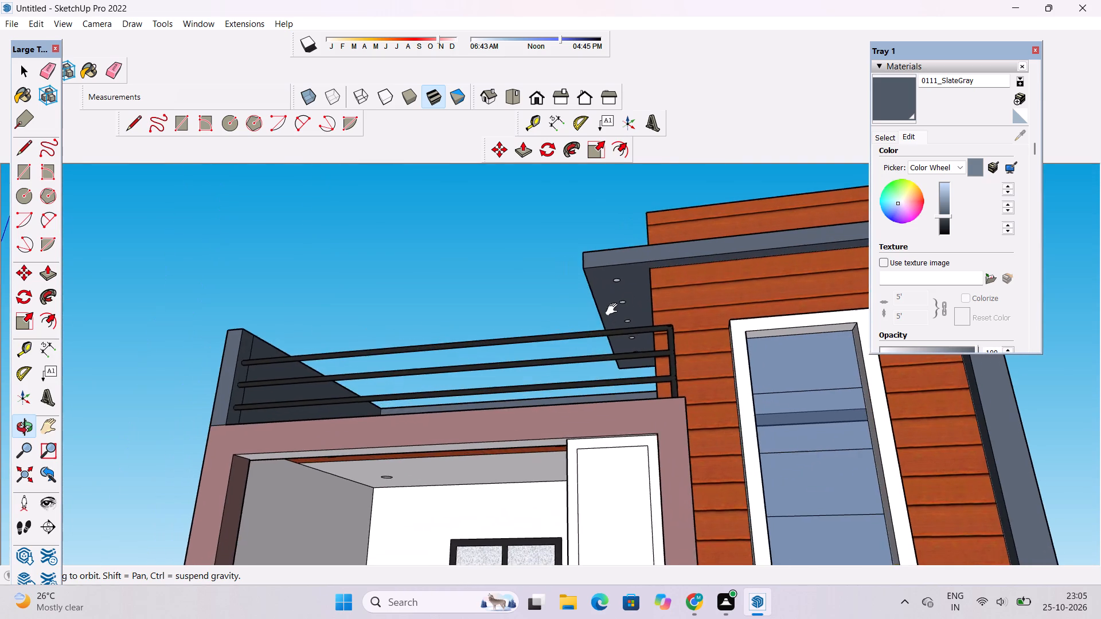
left_click_drag(614, 309, 615, 307)
scroll(615, 303, "down", 4)
left_click_drag(589, 321, 638, 315)
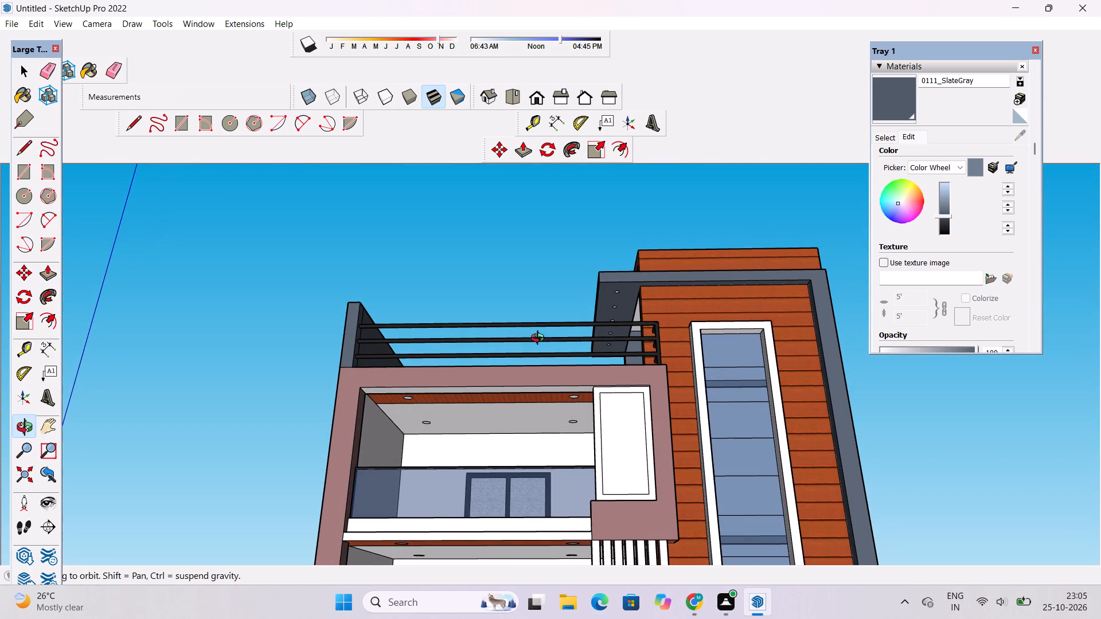
left_click_drag(477, 361, 488, 419)
scroll(489, 414, "up", 2)
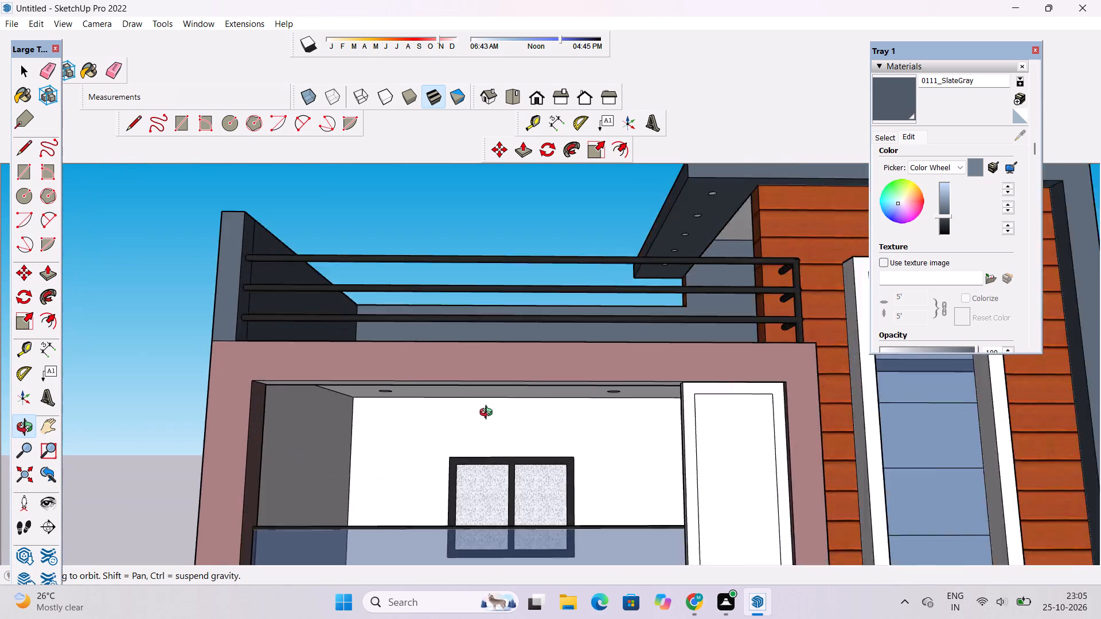
scroll(489, 414, "up", 7)
left_click_drag(491, 395, 491, 334)
scroll(491, 314, "down", 12)
left_click_drag(543, 291, 526, 297)
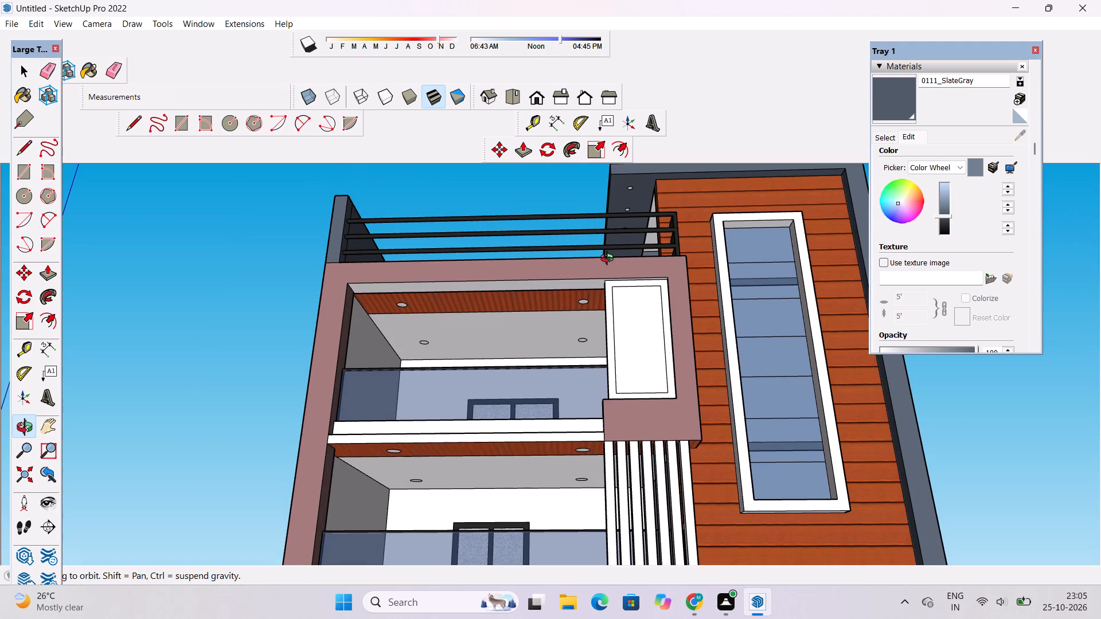
Paint the underside of the balcony frame's top beam, in front of the wood ceiling strip, with 0119_RosyBrown.
left_click(880, 139)
scroll(909, 255, "down", 1)
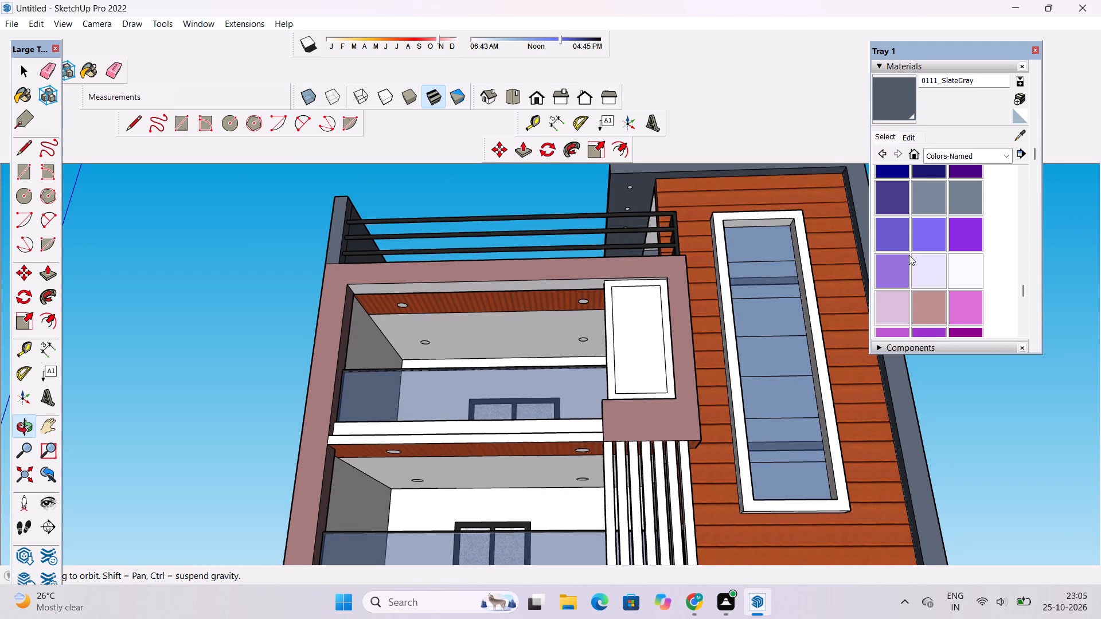
scroll(909, 255, "down", 1)
left_click(919, 244)
scroll(549, 295, "up", 4)
left_click(558, 280)
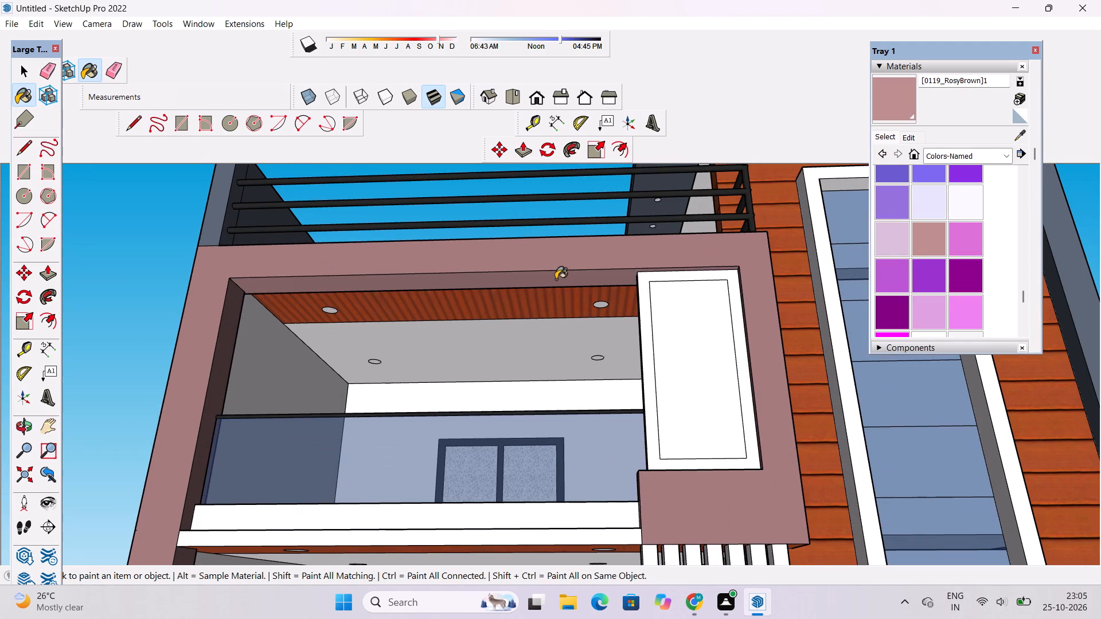
Darken the colour of the rosy brown material used on the balcony frame.
scroll(556, 279, "down", 6)
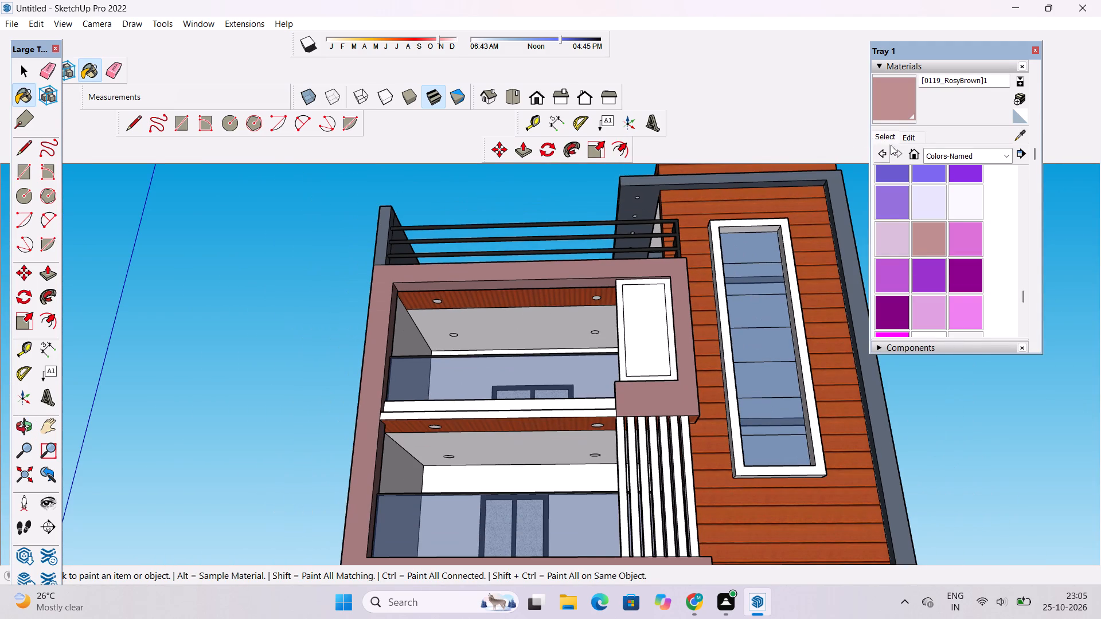
left_click(904, 138)
left_click(942, 202)
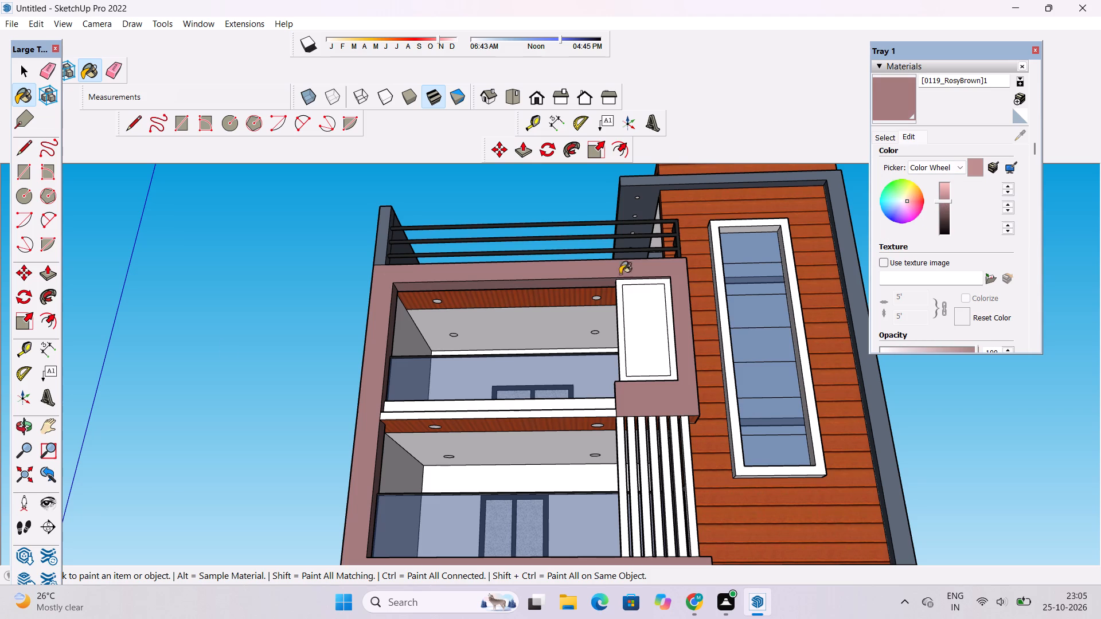
Examine the rosy brown balcony frame and the balcony interiors from below and from the front.
left_click(19, 429)
left_click_drag(448, 304, 467, 313)
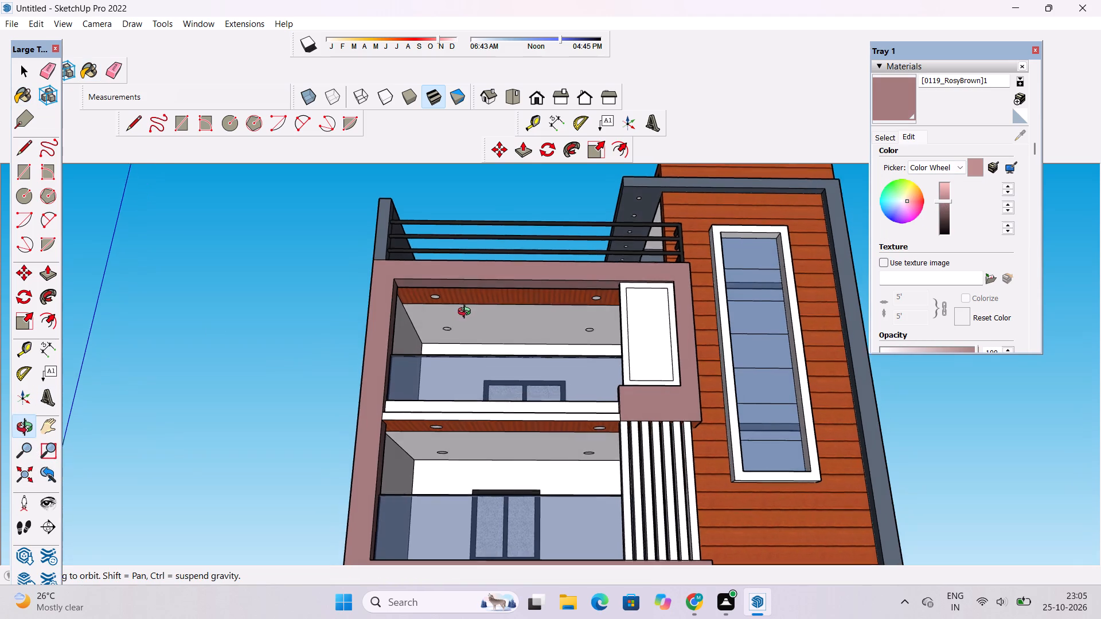
left_click_drag(467, 313, 465, 350)
left_click_drag(395, 343, 407, 399)
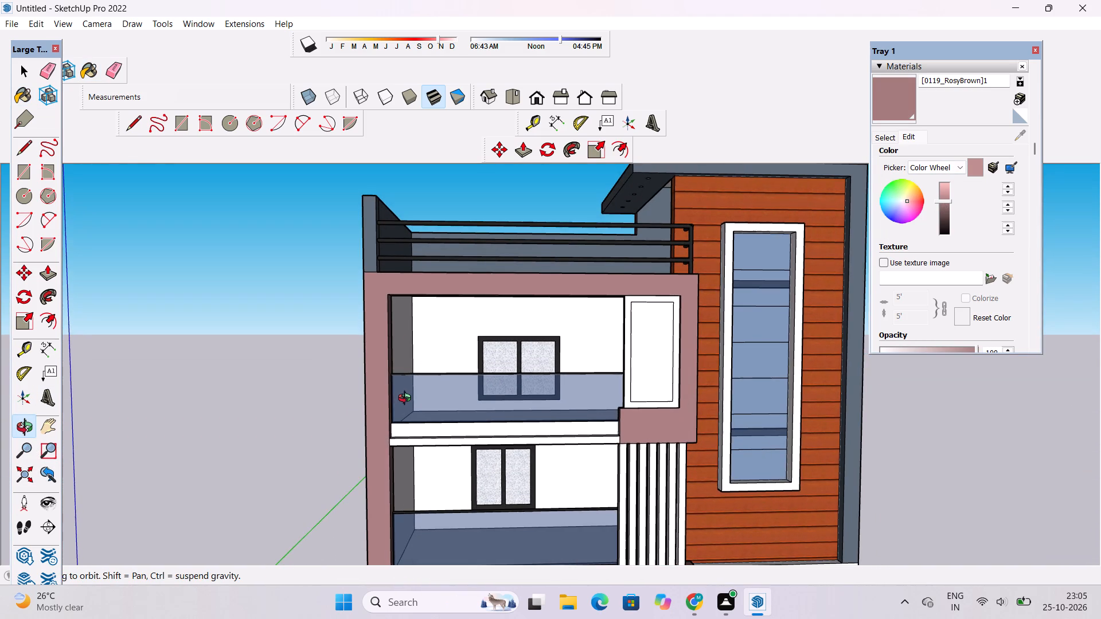
left_click_drag(462, 405, 453, 361, "shift")
left_click_drag(453, 361, 515, 370)
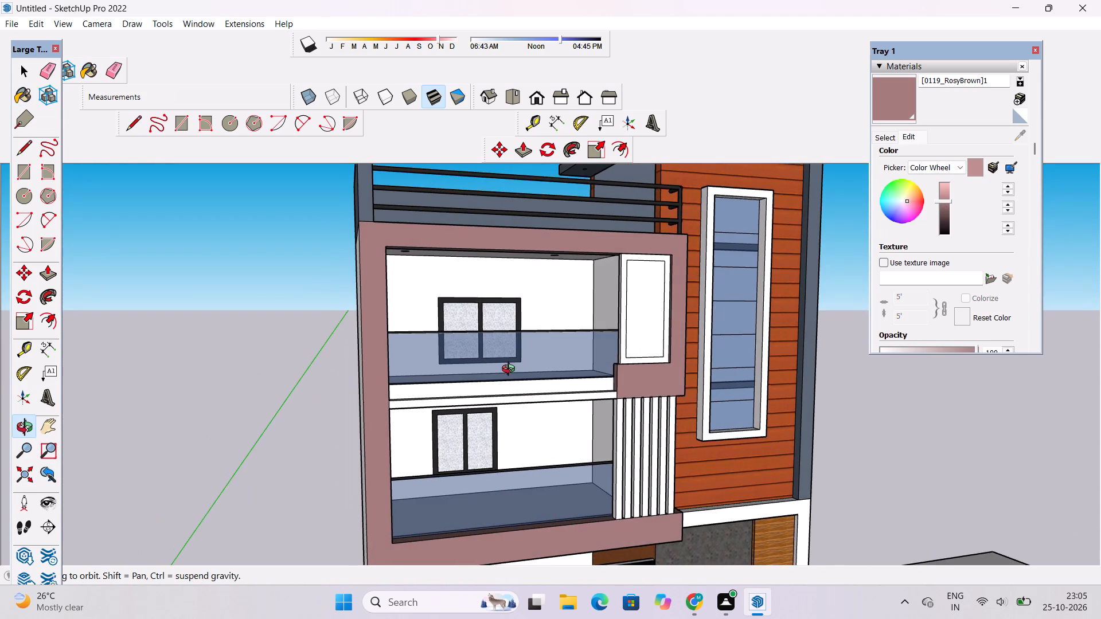
left_click_drag(507, 368, 506, 377)
left_click_drag(504, 379, 464, 378)
left_click_drag(462, 380, 462, 389, "shift")
left_click_drag(462, 389, 436, 373)
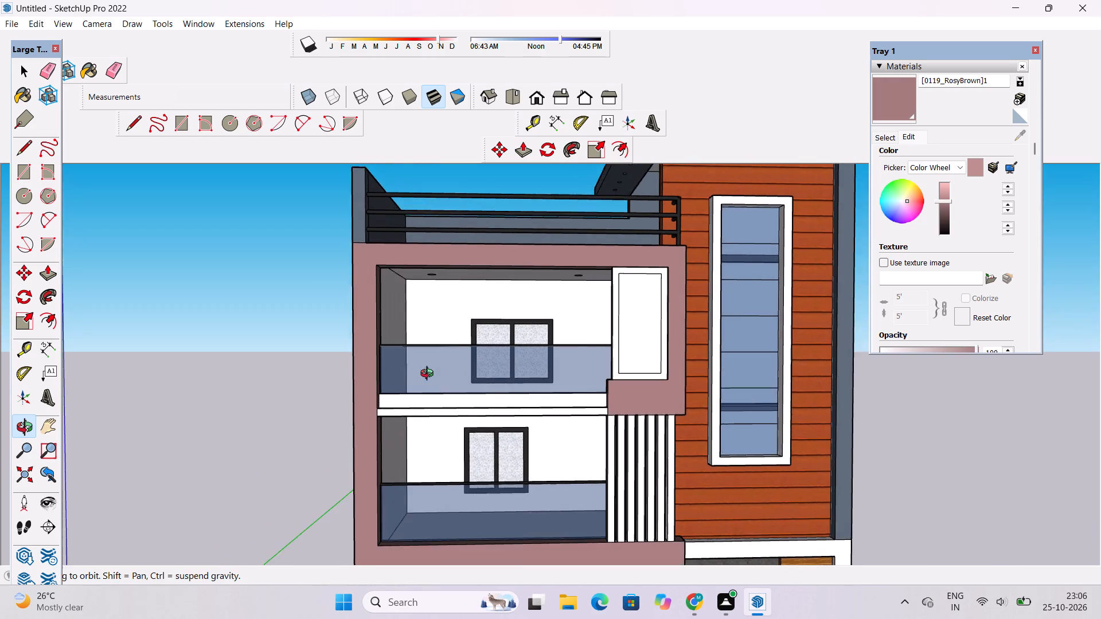
left_click_drag(430, 375, 432, 348, "shift")
Paint the back wall of the upper balcony, around the window, with 0033_NavajoWhite from the Colors-Named collection.
left_click(875, 135)
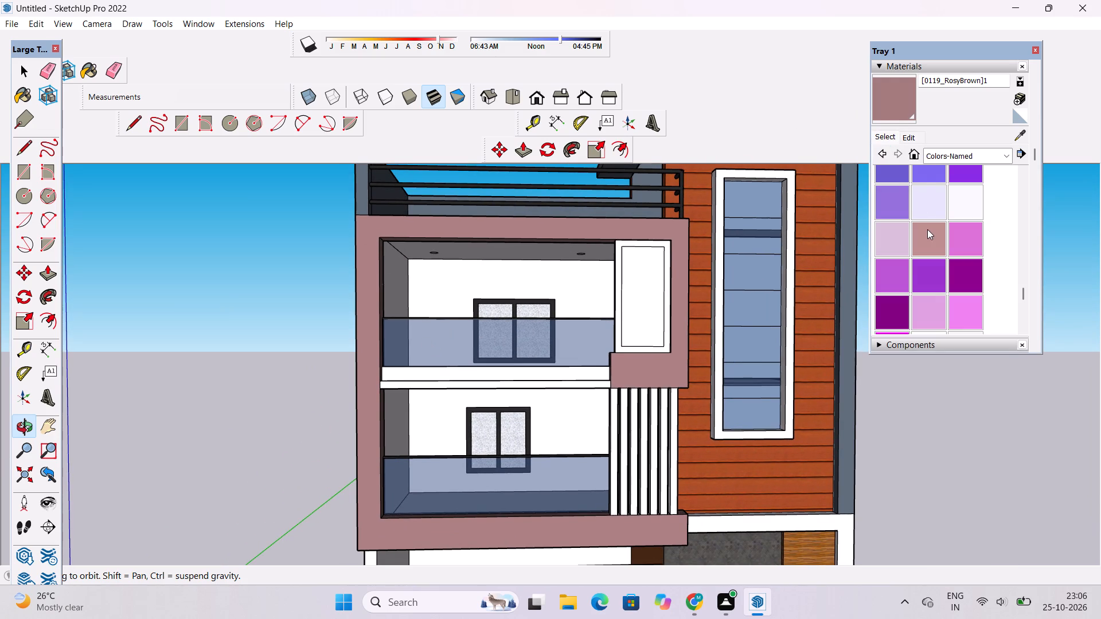
scroll(927, 229, "up", 13)
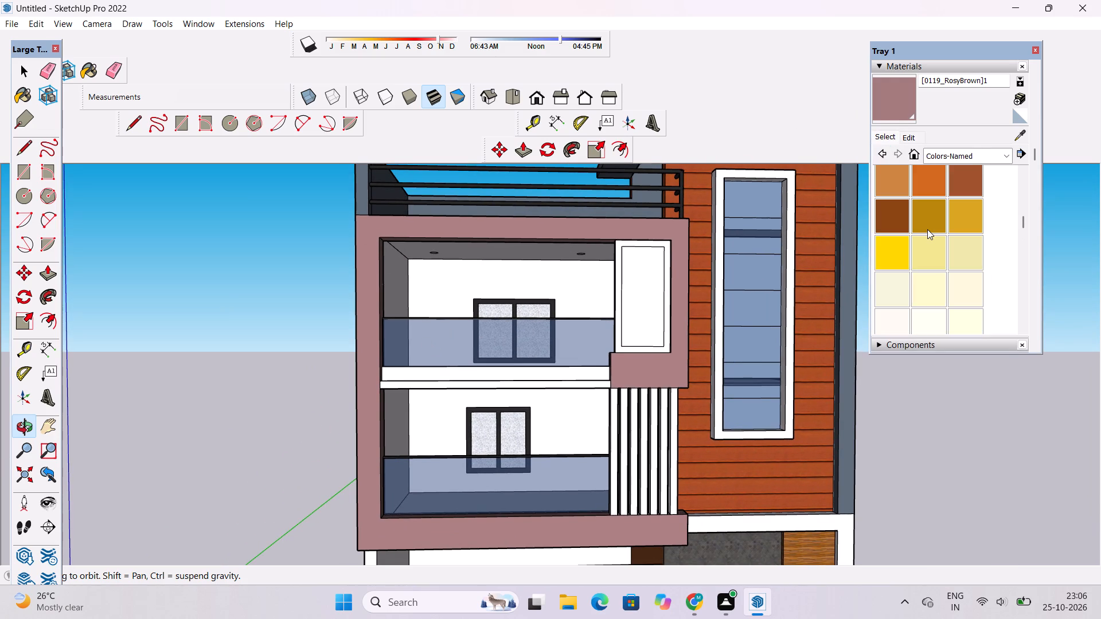
scroll(938, 245, "up", 2)
left_click(959, 206)
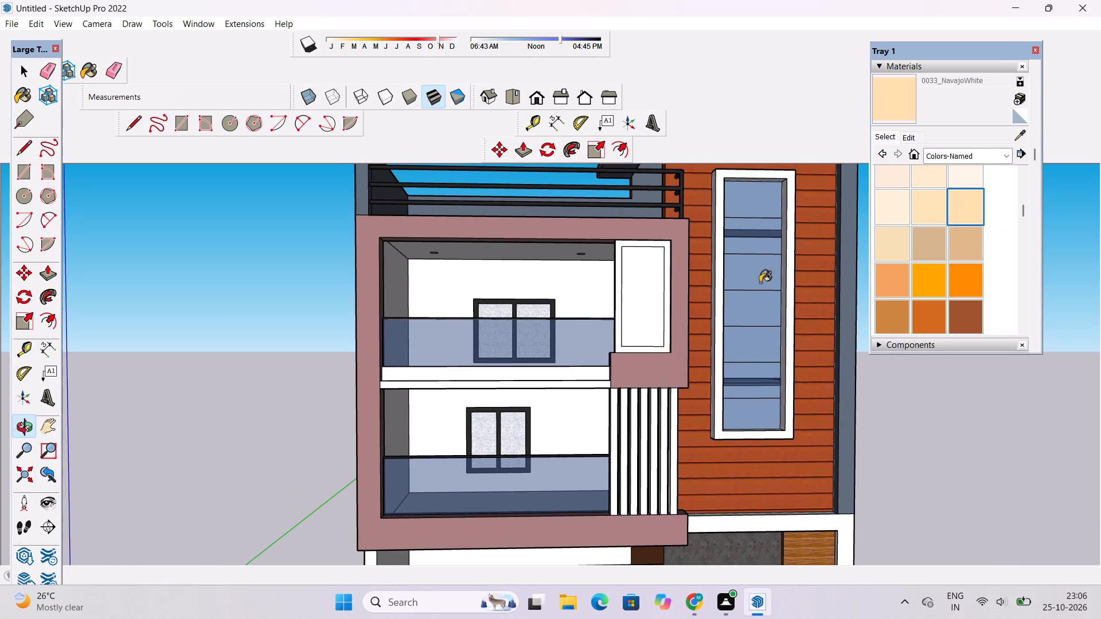
scroll(540, 328, "up", 3)
left_click(449, 263)
scroll(356, 292, "up", 4)
left_click(356, 292)
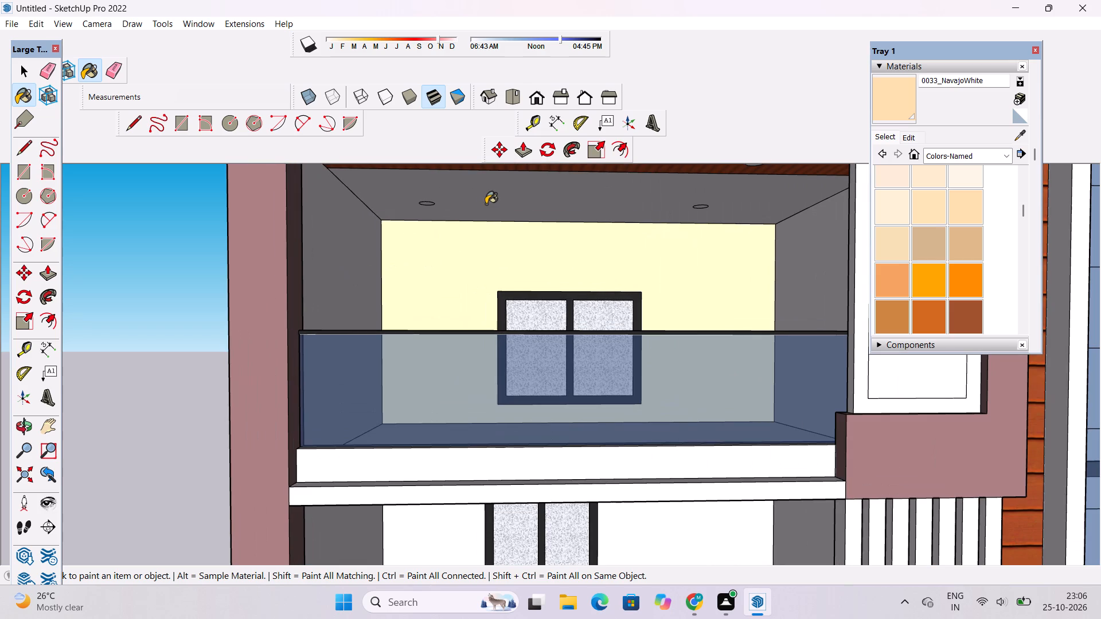
Paint the ceiling and the side walls of the upper balcony with 0033_NavajoWhite.
left_click(498, 201)
scroll(577, 235, "up", 3)
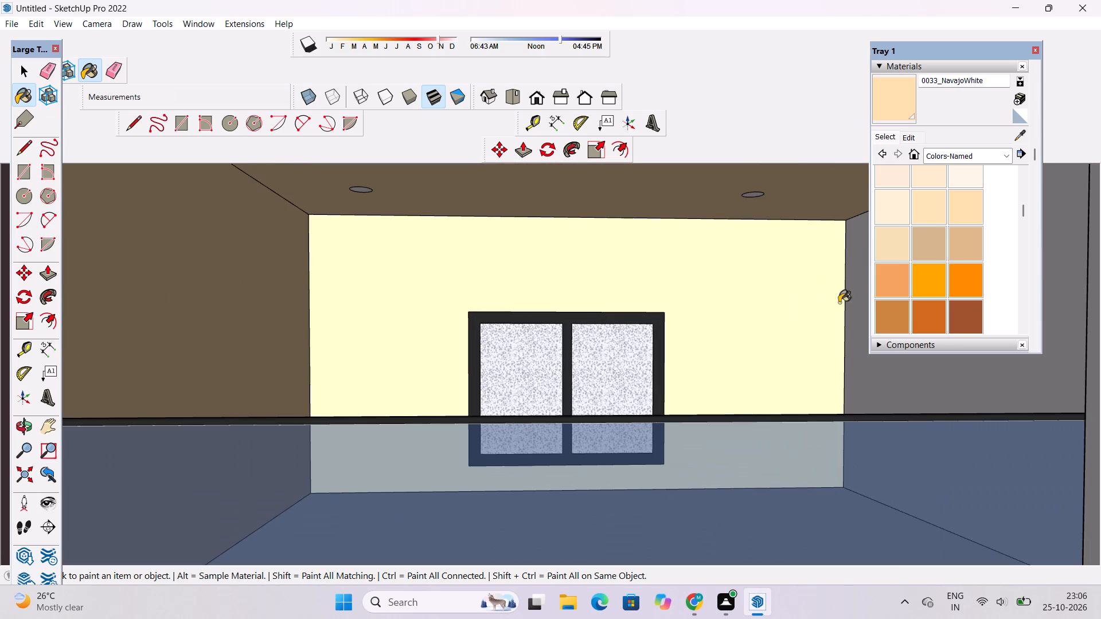
left_click(849, 263)
Paint the ceiling, side walls and back wall of the lower balcony with 0033_NavajoWhite.
scroll(681, 264, "down", 15)
scroll(661, 358, "up", 3)
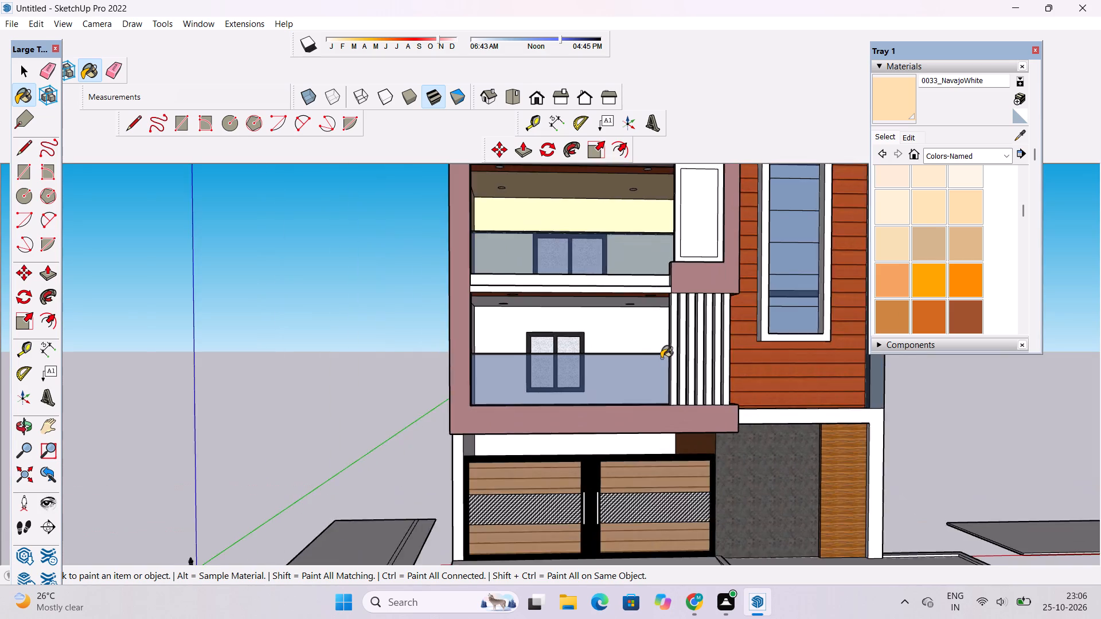
scroll(661, 358, "up", 6)
scroll(591, 327, "up", 4)
left_click(572, 253)
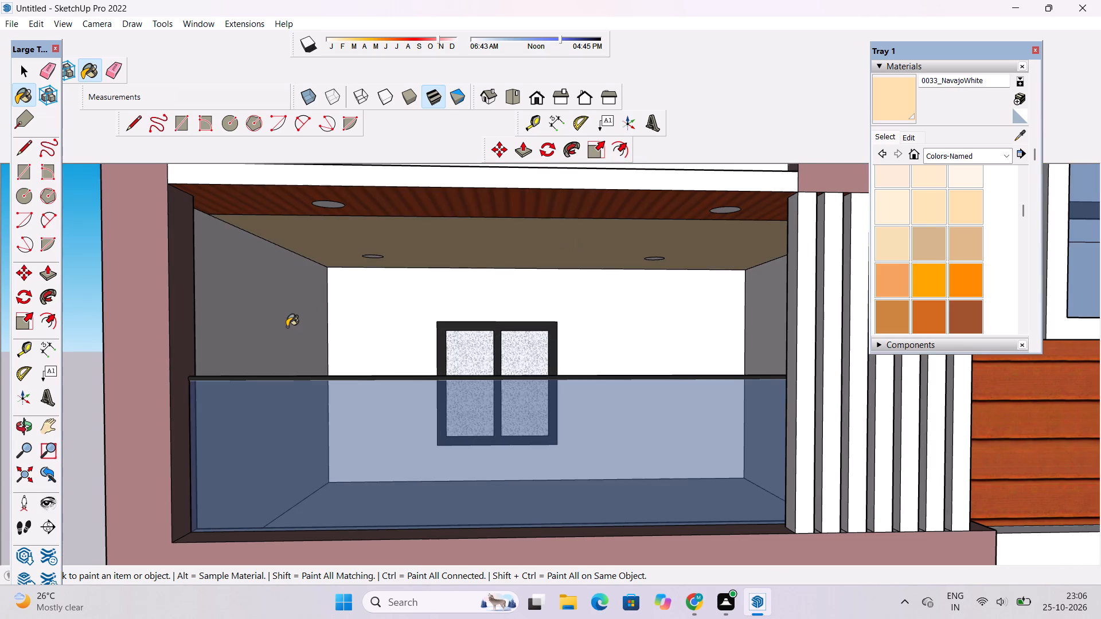
left_click(287, 327)
left_click(368, 299)
scroll(373, 300, "up", 2)
left_click(841, 325)
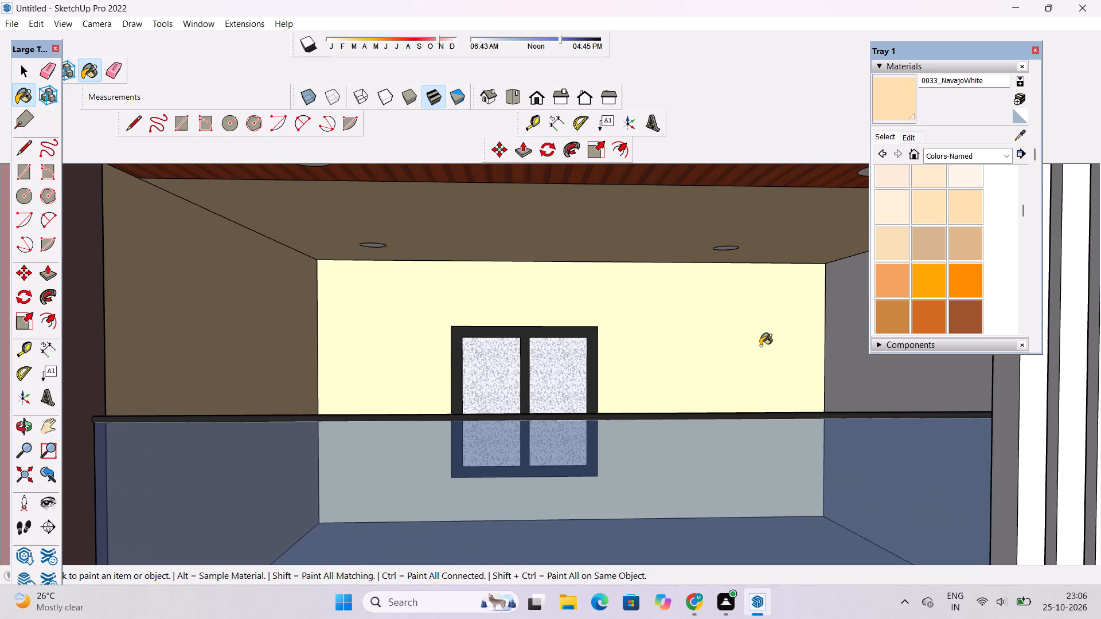
Paint the ground-floor ceiling, back wall and unpainted side wall behind the gate with 0033_NavajoWhite.
scroll(574, 358, "down", 13)
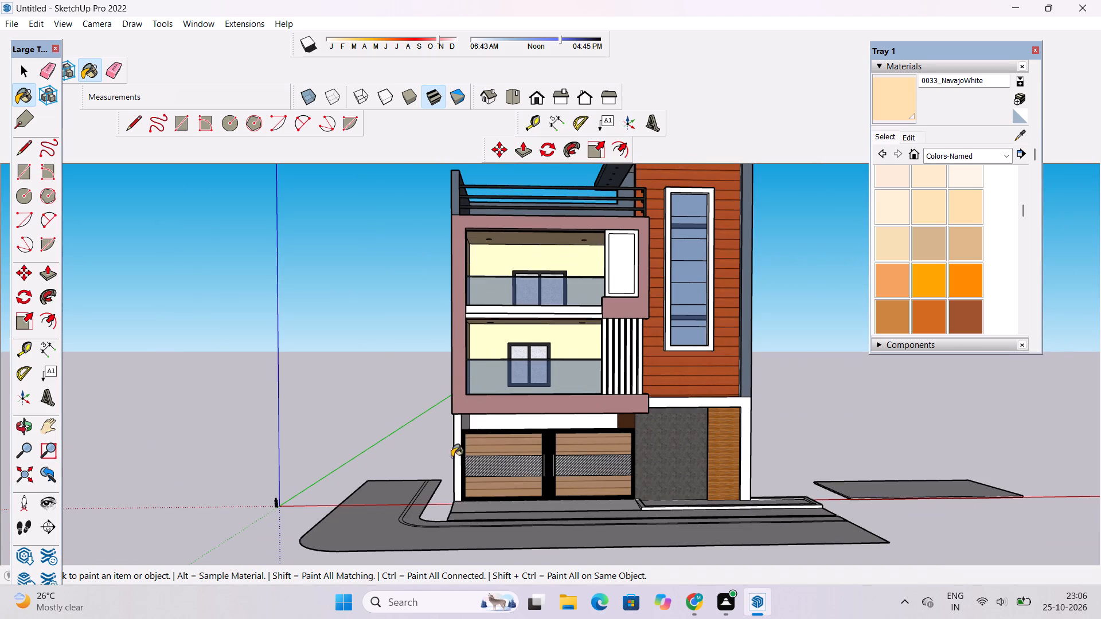
scroll(490, 473, "up", 13)
left_click(563, 258)
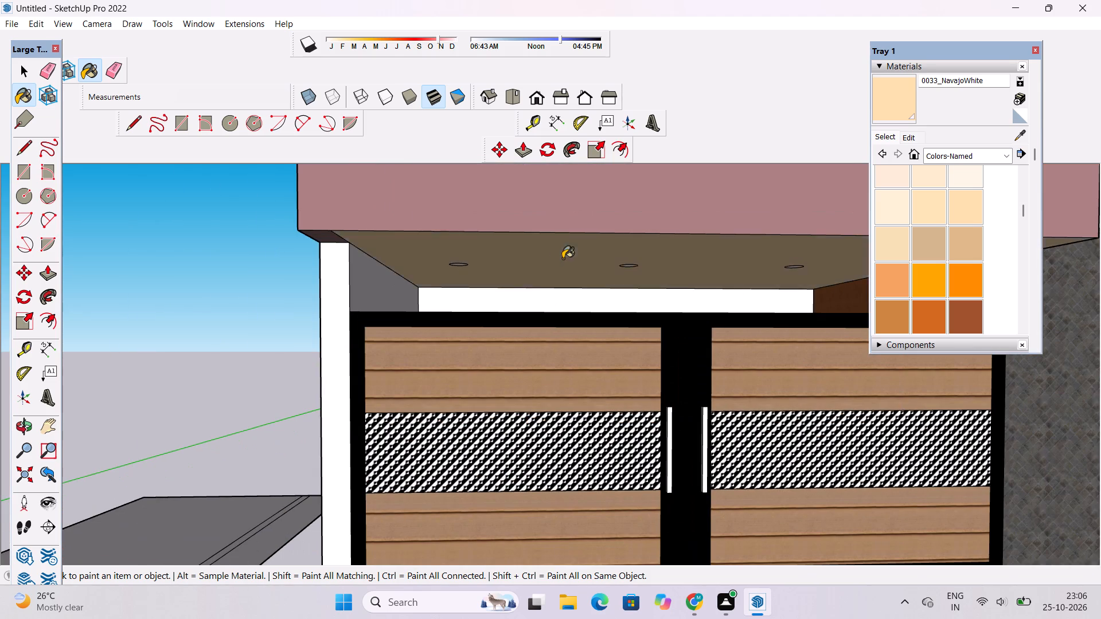
scroll(529, 296, "up", 4)
left_click(529, 297)
left_click(339, 300)
Examine the NavajoWhite balcony and ground-floor walls from the front, from above and from the side.
scroll(343, 375, "down", 10)
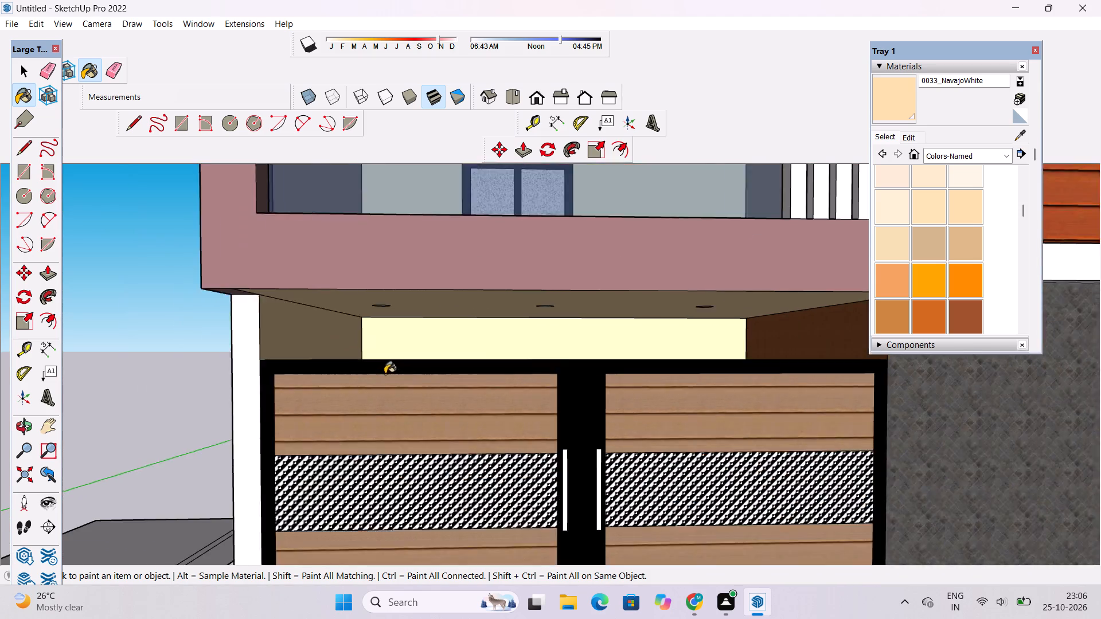
scroll(385, 374, "down", 3)
left_click(24, 428)
scroll(272, 403, "down", 11)
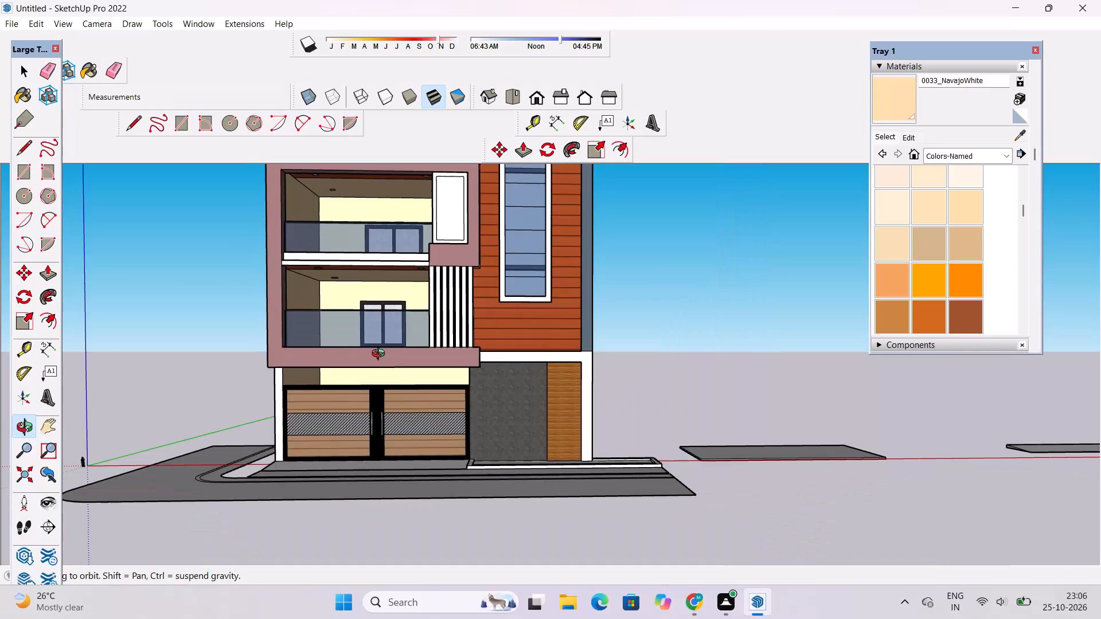
scroll(387, 343, "down", 6)
scroll(531, 371, "down", 4)
scroll(444, 344, "up", 4)
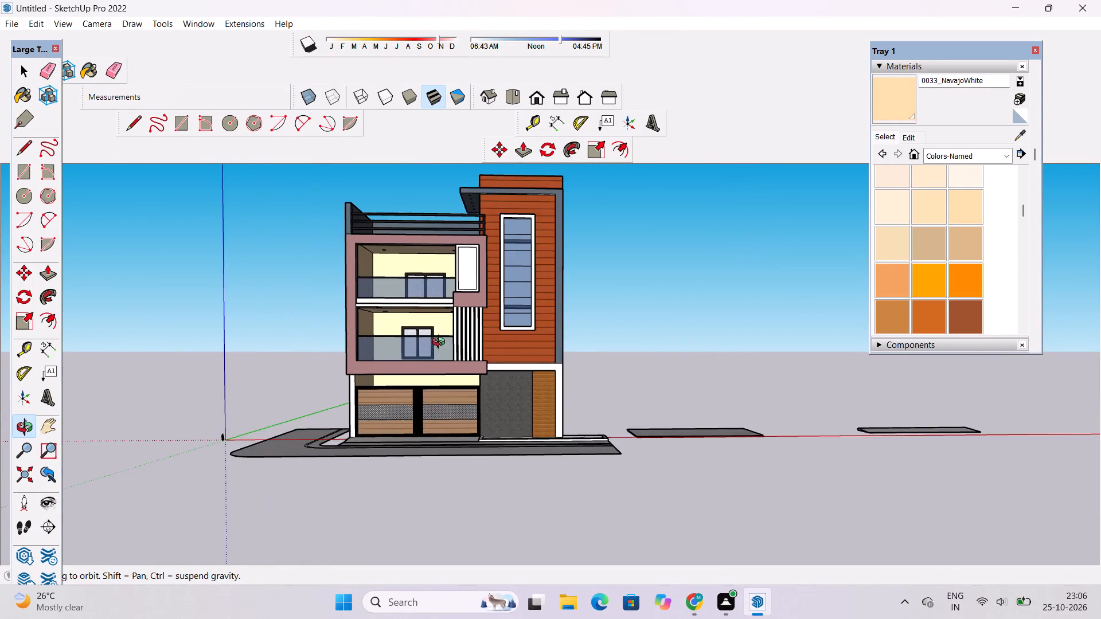
scroll(441, 343, "up", 6)
left_click_drag(378, 359, 521, 369, "shift")
scroll(525, 393, "down", 5)
left_click_drag(571, 382, 529, 382, "shift")
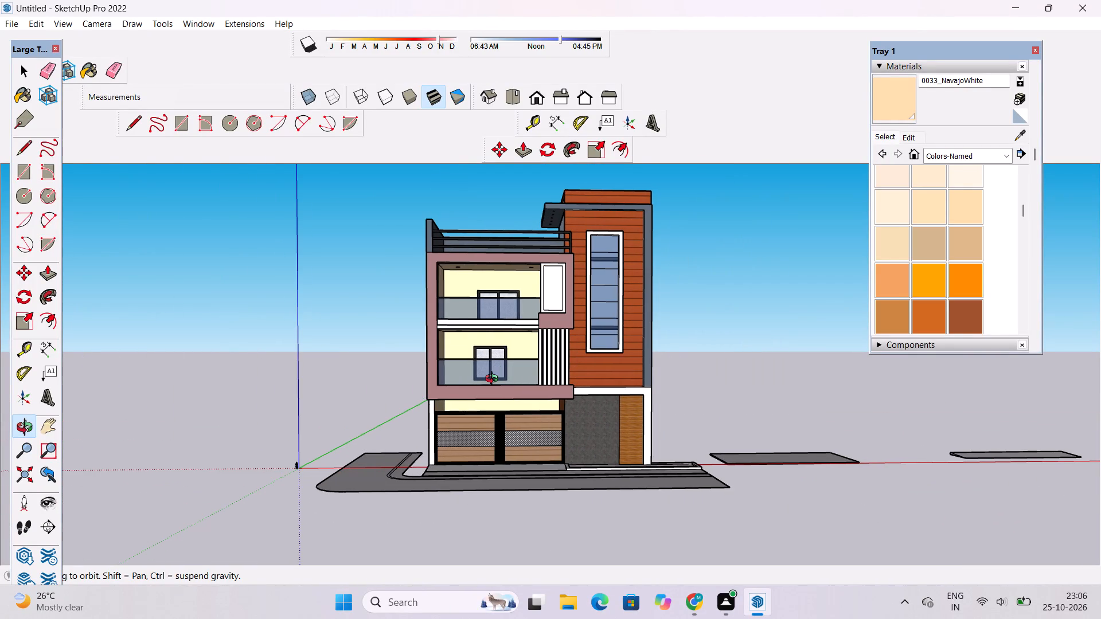
left_click_drag(512, 367, 443, 359, "shift")
left_click_drag(442, 357, 542, 490)
left_click_drag(461, 478, 444, 408, "shift")
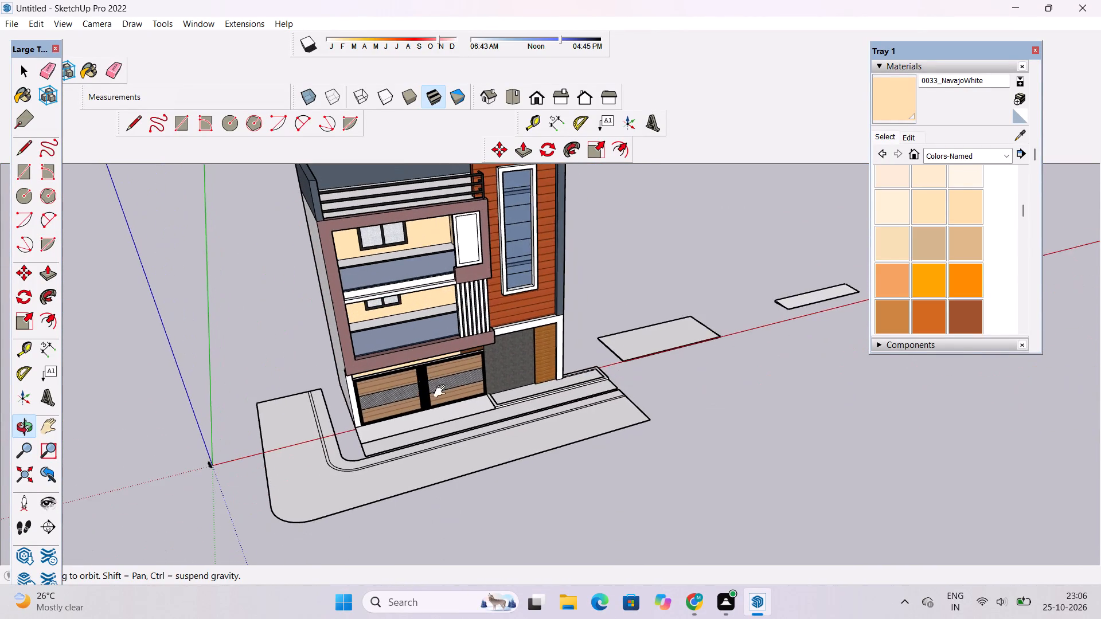
scroll(413, 374, "up", 4)
left_click_drag(303, 389, 304, 425, "shift")
left_click_drag(274, 433, 357, 351)
left_click_drag(301, 401, 350, 410, "shift")
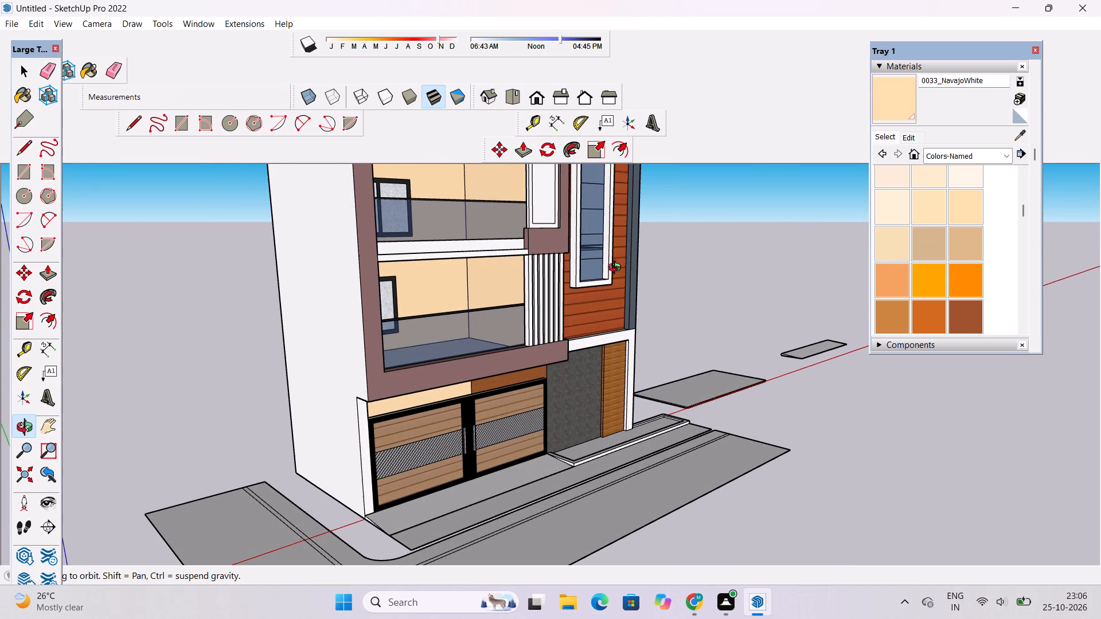
left_click_drag(596, 393, 438, 293)
left_click_drag(427, 352, 458, 331, "shift")
left_click_drag(458, 336, 442, 366)
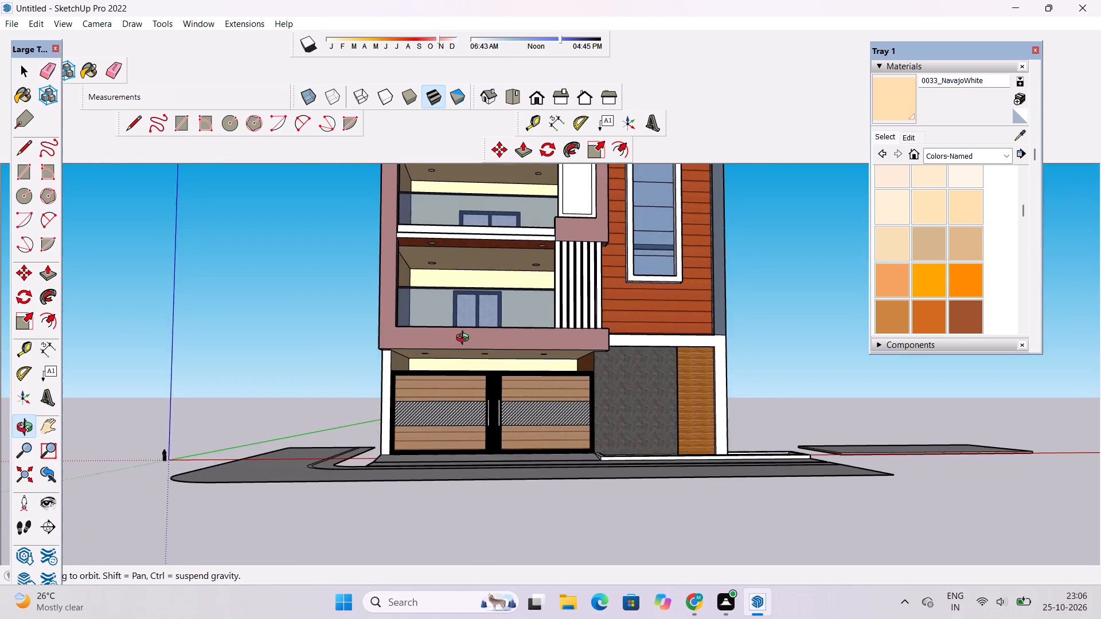
left_click_drag(465, 339, 471, 435)
Darken the colour of the 0033_NavajoWhite material slightly.
left_click(903, 135)
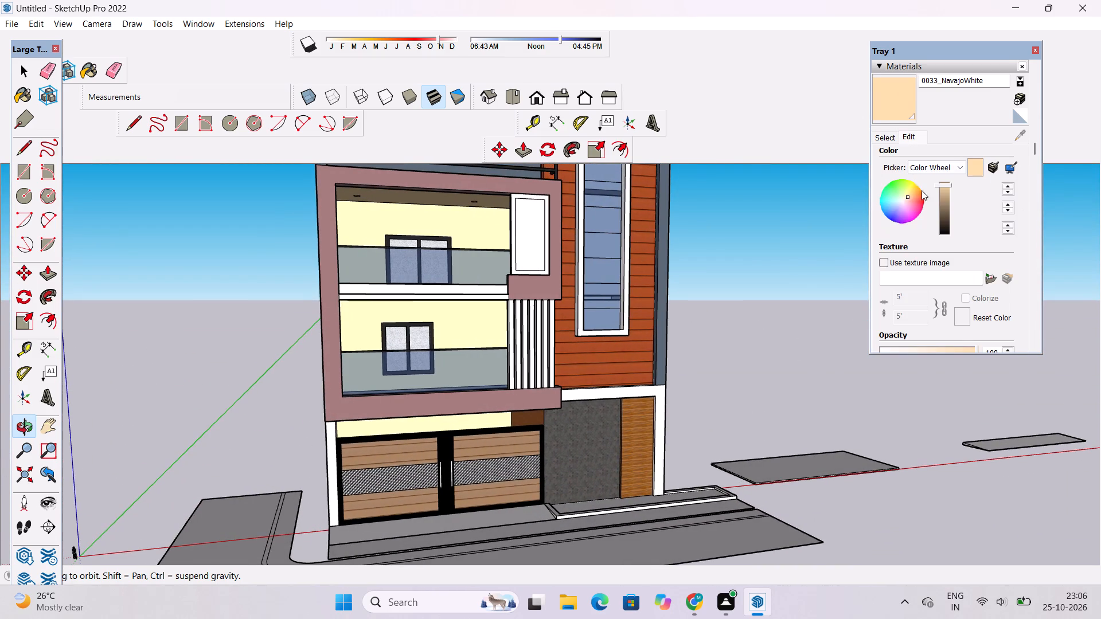
left_click(945, 192)
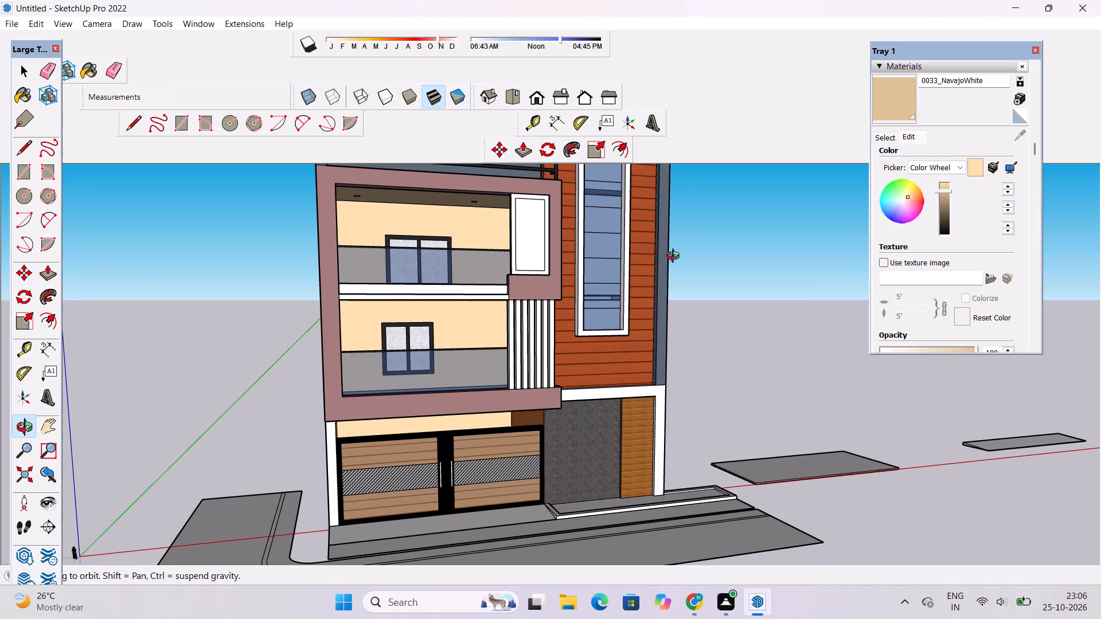
Examine the whole front facade with the adjusted NavajoWhite walls.
left_click_drag(674, 260, 616, 261)
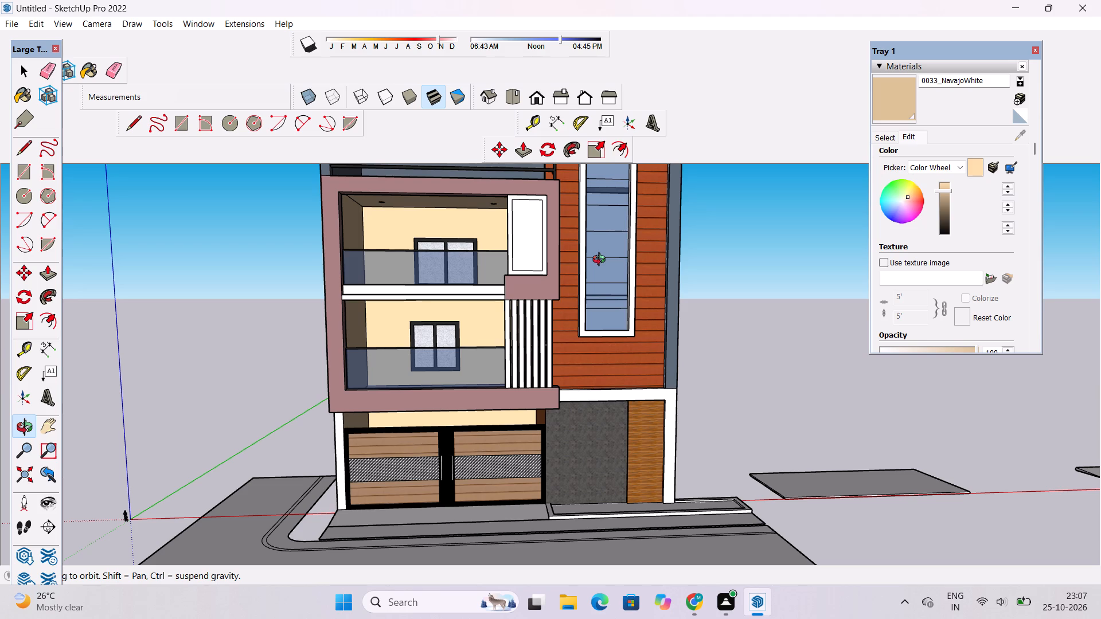
scroll(552, 299, "down", 1)
left_click_drag(552, 299, 550, 310, "shift")
left_click_drag(562, 383, 562, 365, "shift")
scroll(562, 365, "down", 2)
left_click_drag(562, 363, 560, 372)
scroll(560, 372, "down", 1, "shift")
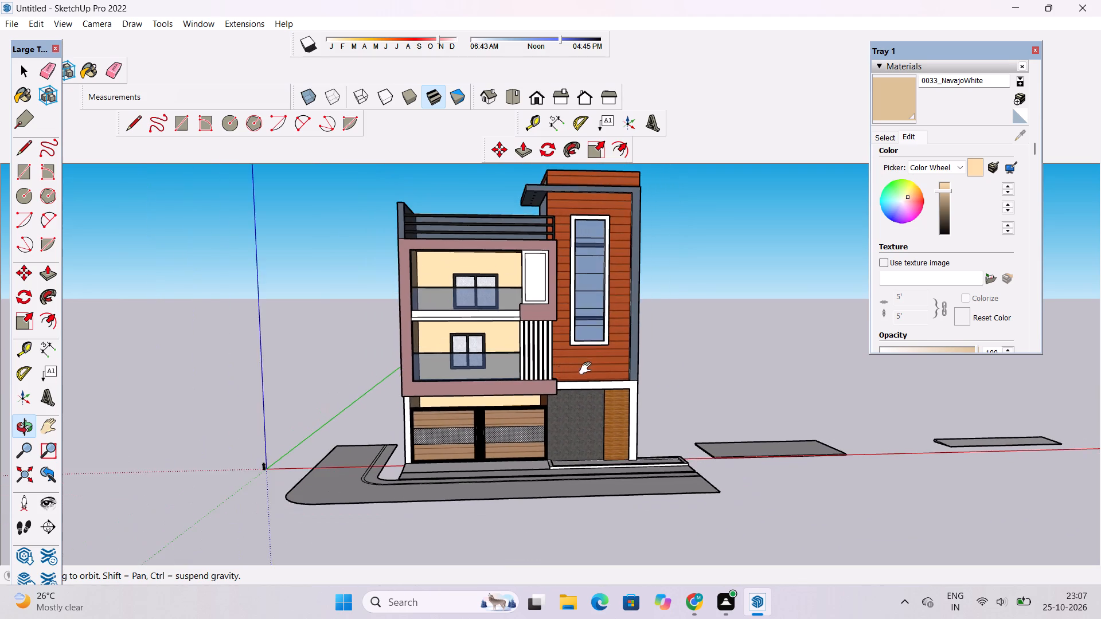
left_click_drag(591, 368, 534, 393, "shift")
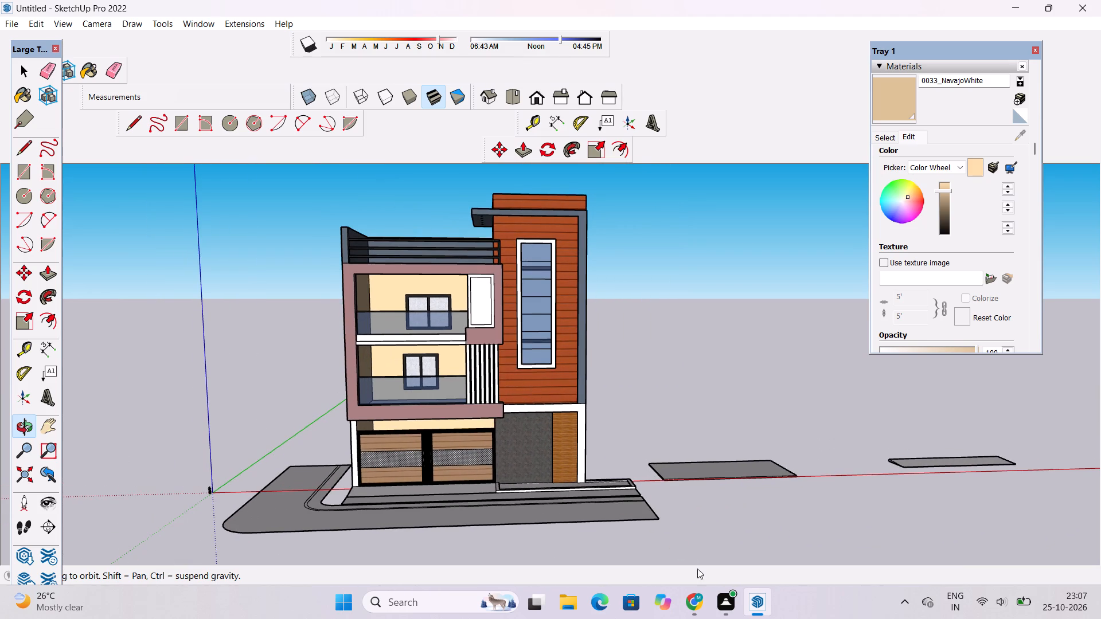
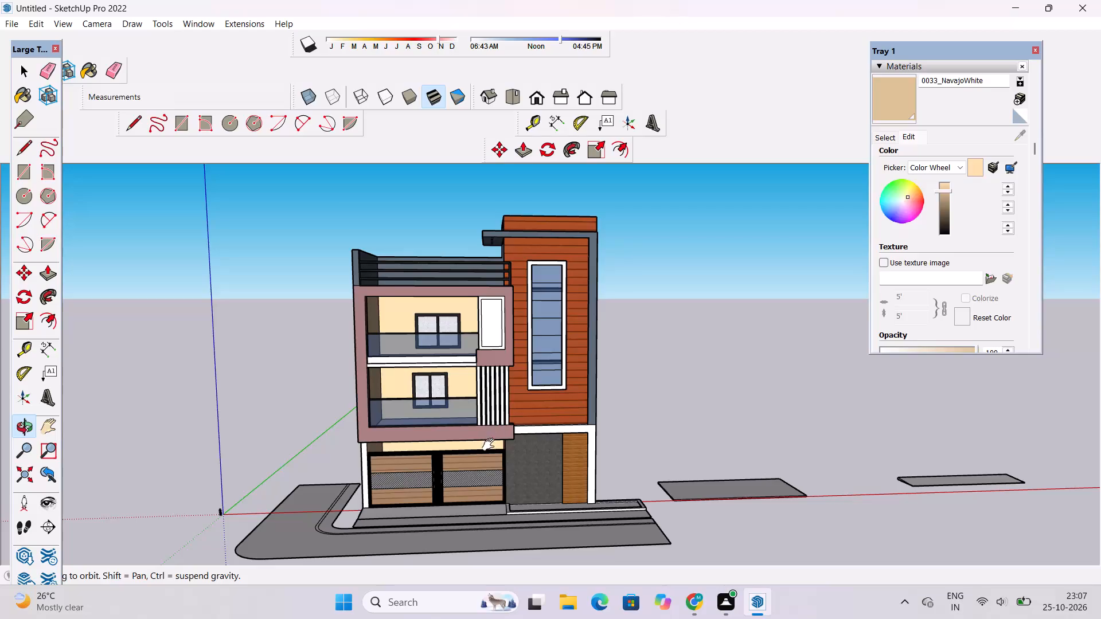
Examine the three-storey building's front facade, side wall and rear from several angles.
left_click_drag(494, 439, 504, 426, "shift")
left_click_drag(514, 392, 514, 397, "shift")
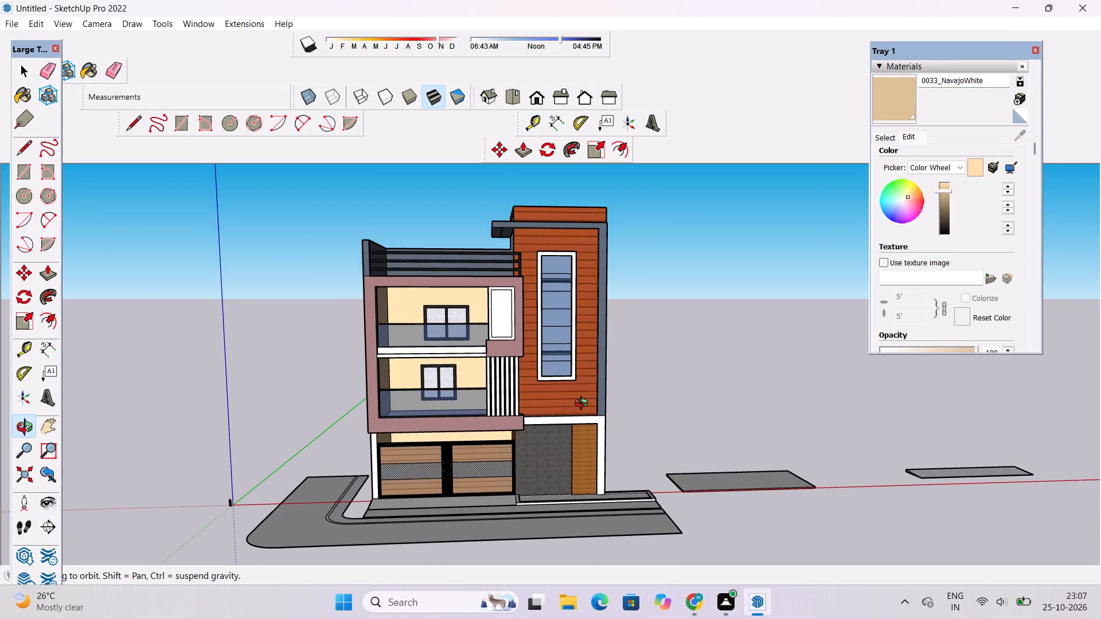
left_click_drag(584, 405, 523, 416)
scroll(479, 366, "up", 3)
left_click_drag(409, 362, 520, 405, "shift")
left_click_drag(522, 407, 608, 265)
left_click_drag(588, 326, 552, 331, "shift")
left_click_drag(501, 351, 623, 440)
left_click(634, 450)
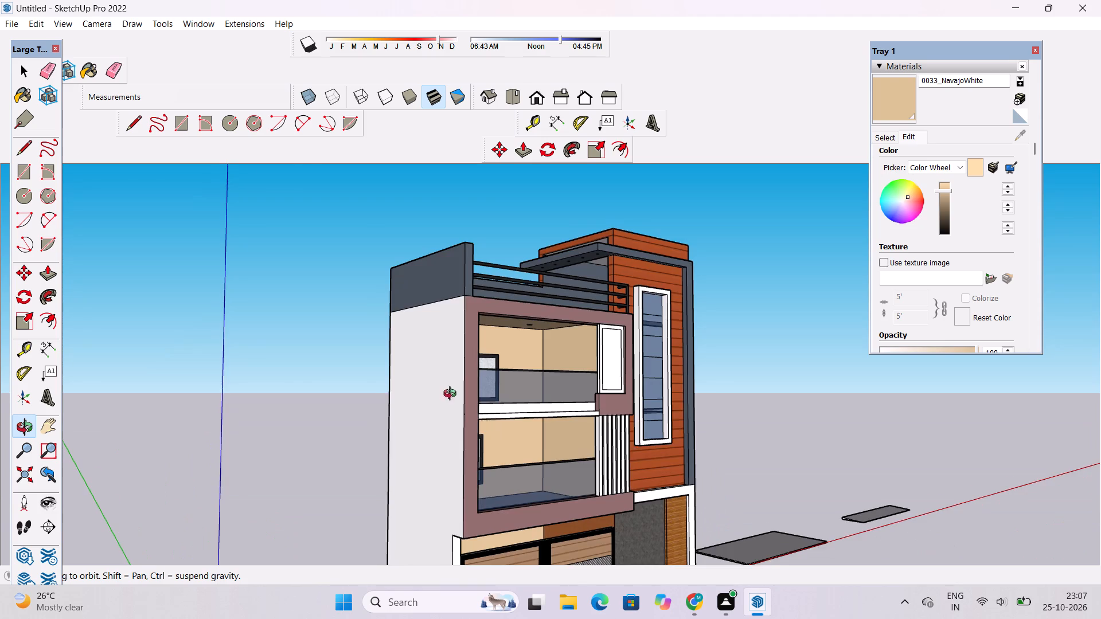
scroll(452, 393, "down", 4)
left_click_drag(381, 401, 383, 341, "shift")
left_click_drag(386, 344, 458, 406)
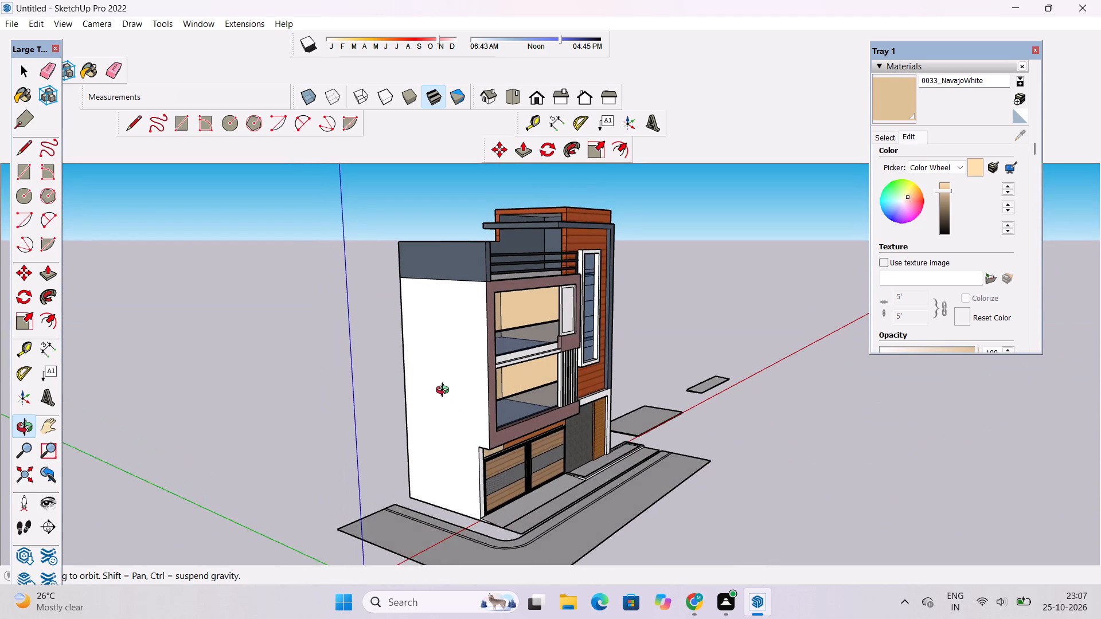
left_click_drag(398, 427, 740, 425)
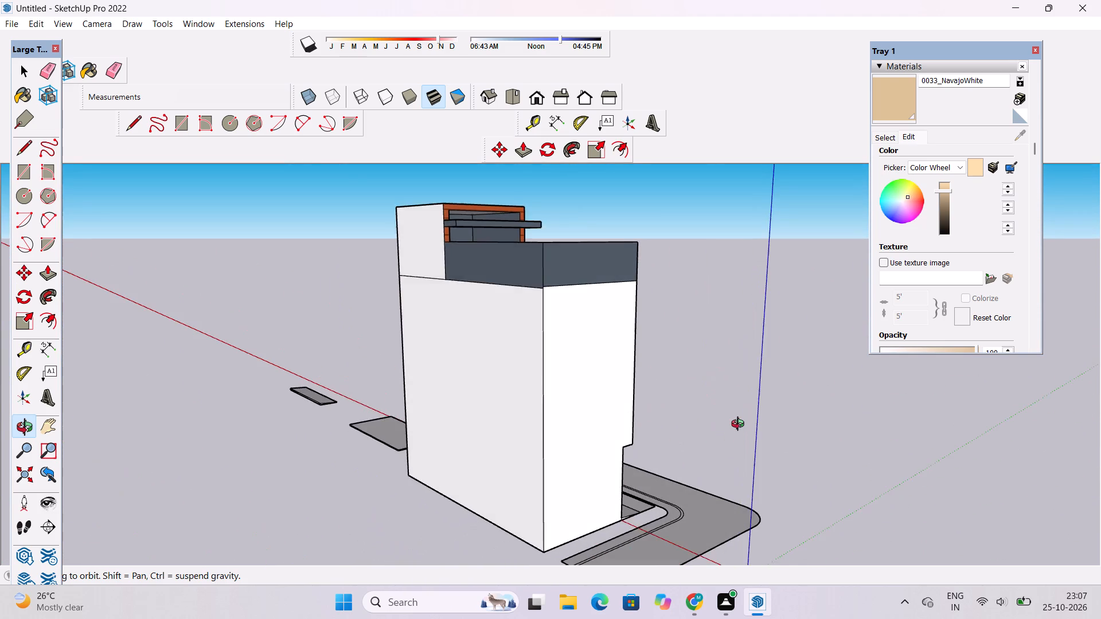
left_click_drag(740, 425, 740, 425)
left_click_drag(615, 485, 555, 403)
left_click_drag(490, 356, 489, 450, "shift")
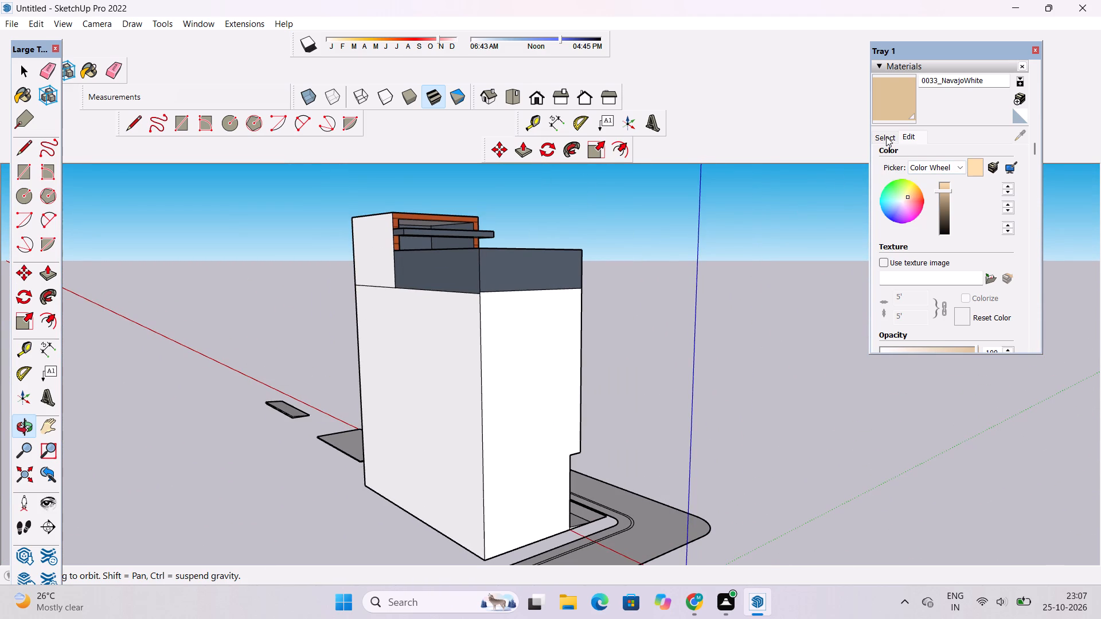
left_click_drag(748, 295, 497, 288)
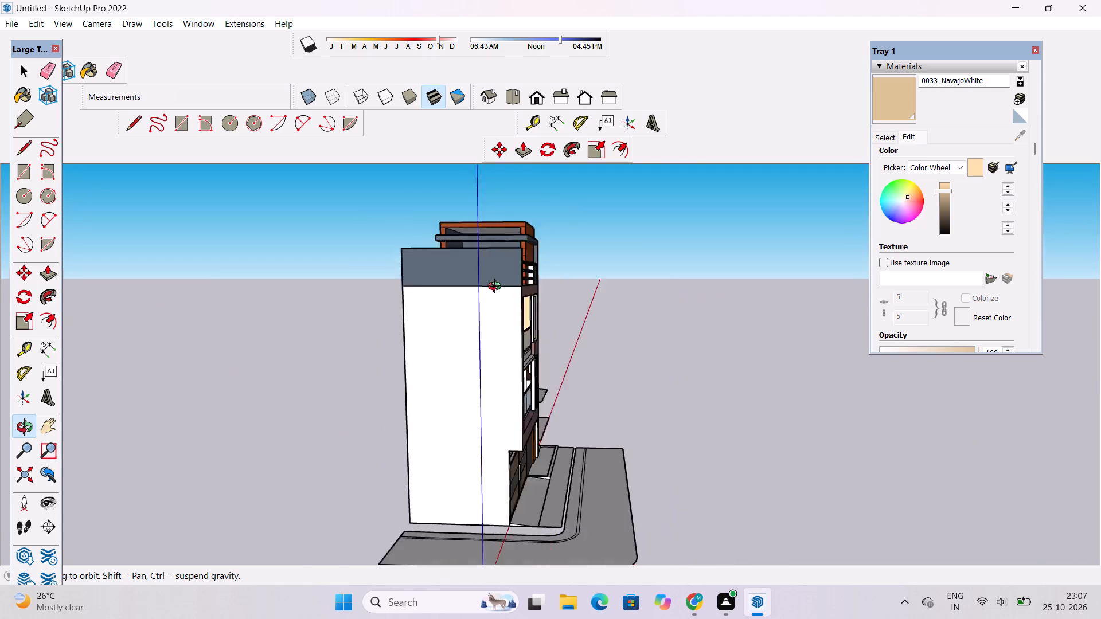
left_click_drag(497, 288, 240, 247)
Paint the unpainted low wall and thin ledge below the glass railing at the upper balcony with 0033_NavajoWhite.
scroll(449, 305, "up", 12)
left_click_drag(619, 326, 823, 362)
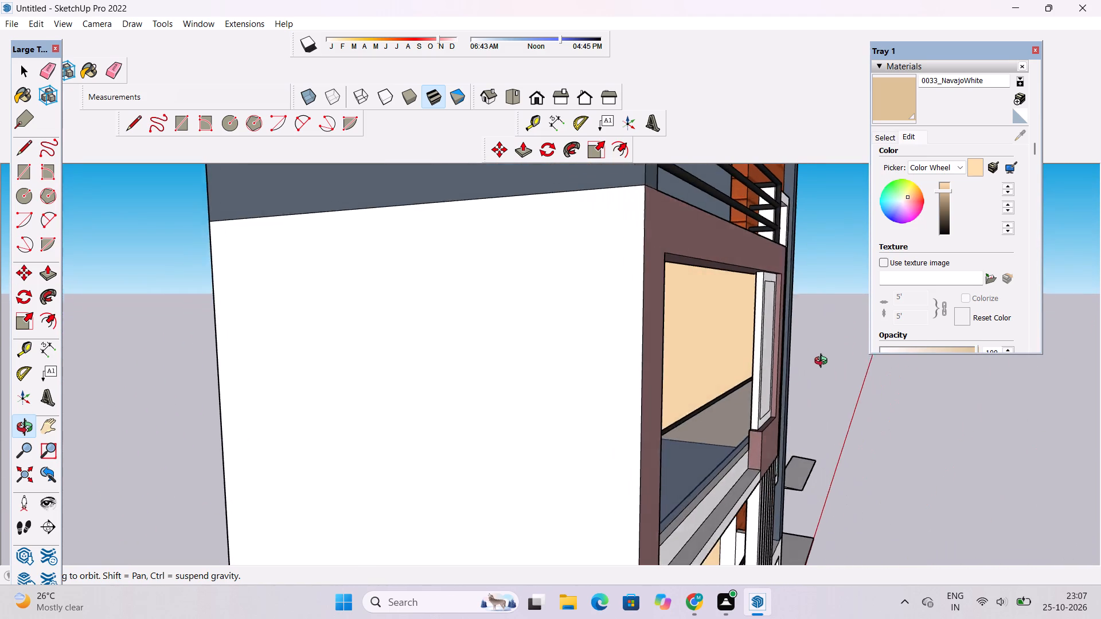
left_click_drag(823, 362, 825, 363)
scroll(823, 362, "up", 5)
scroll(756, 352, "down", 3)
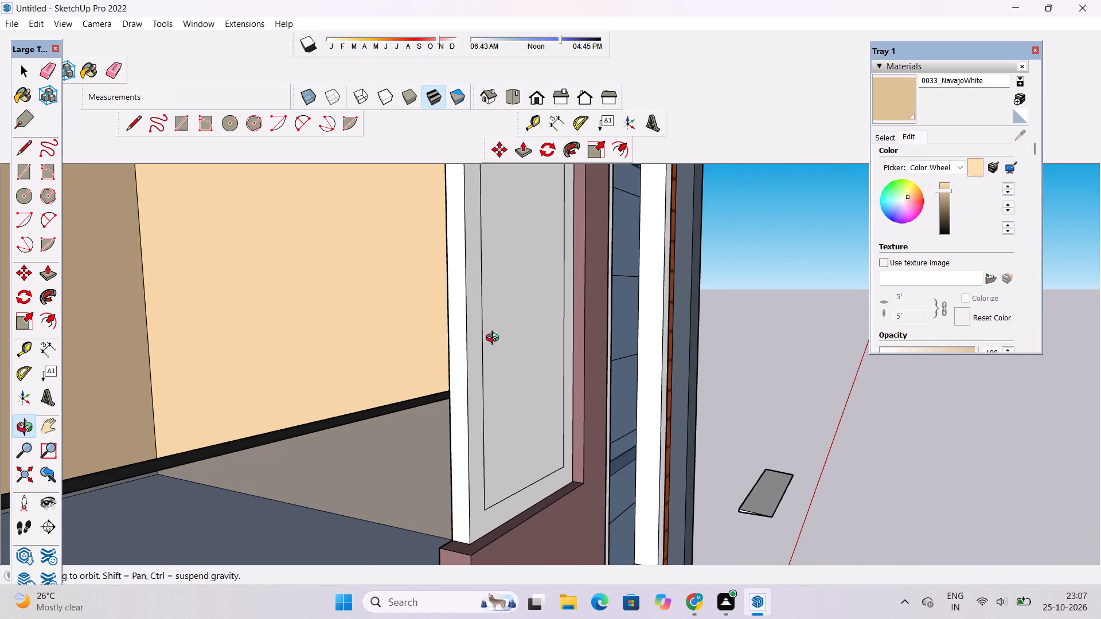
scroll(373, 340, "up", 3)
left_click_drag(412, 358, 647, 281)
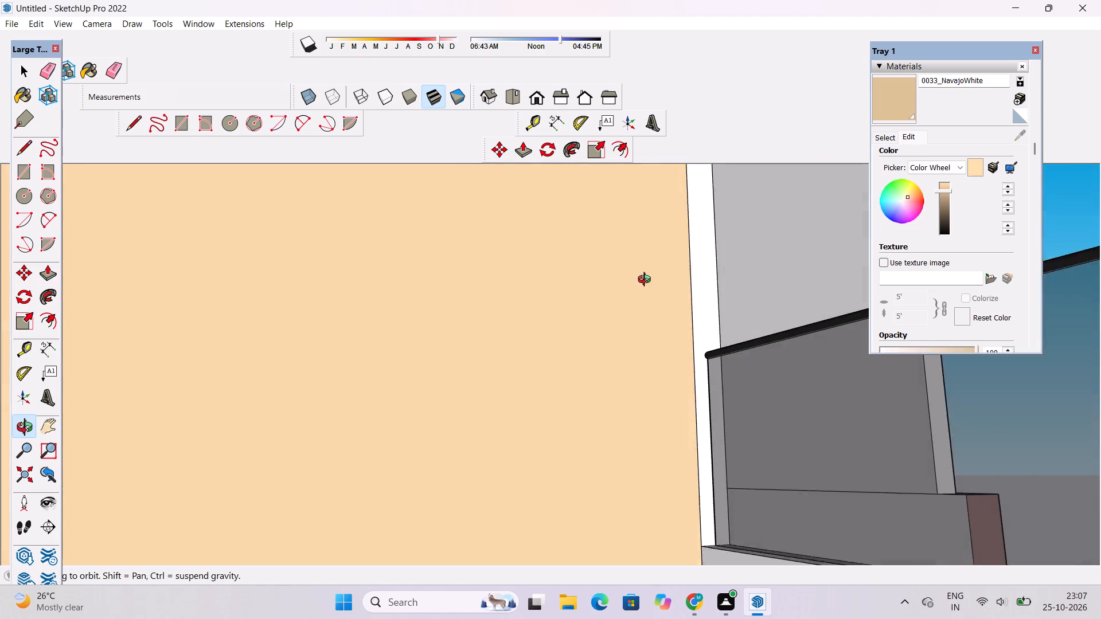
left_click_drag(647, 281, 732, 302)
left_click(896, 100)
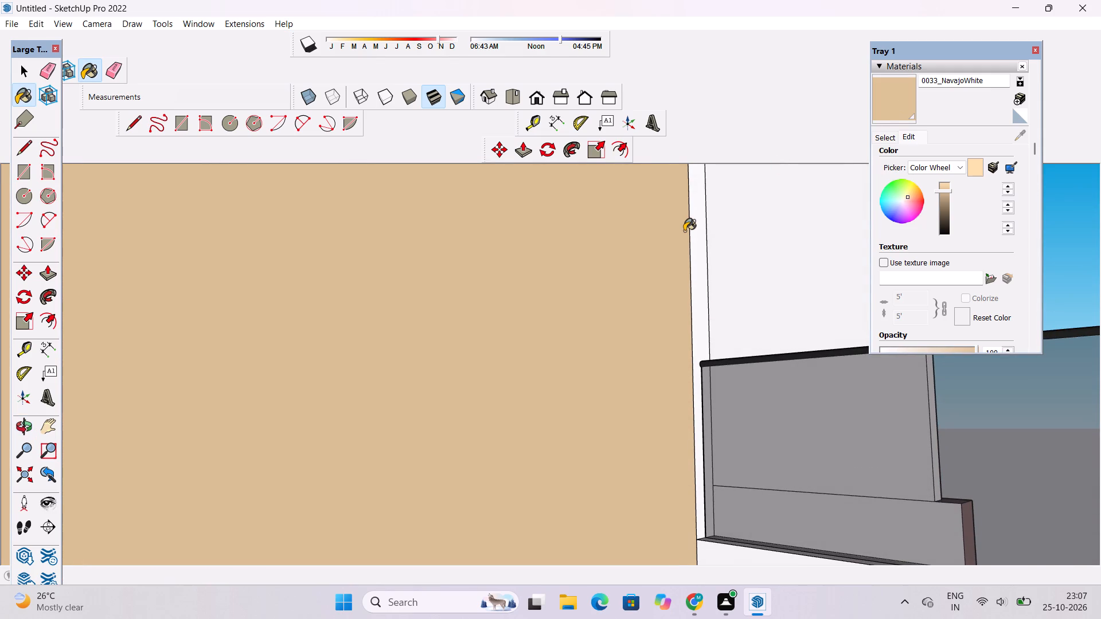
scroll(684, 231, "down", 1)
left_click(709, 531)
scroll(768, 512, "up", 5)
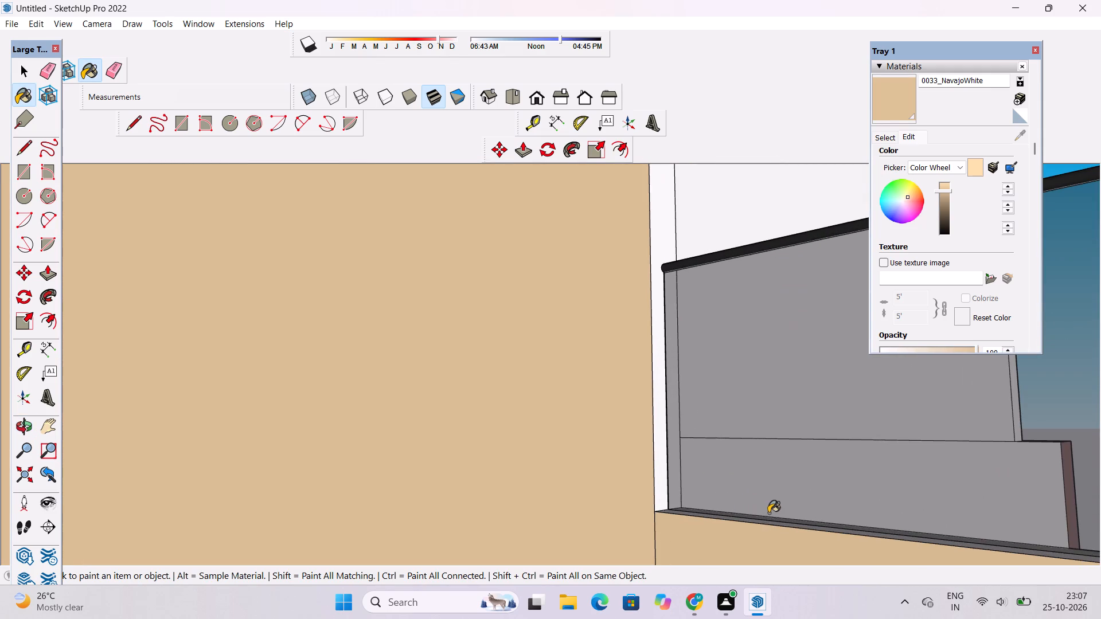
left_click(769, 521)
left_click(769, 522)
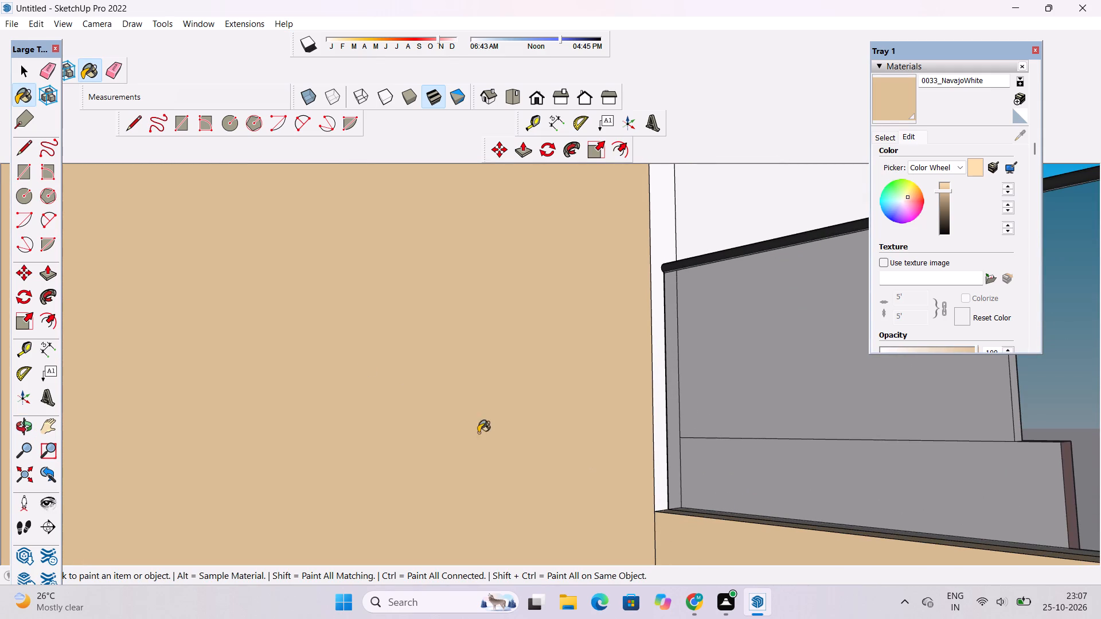
Paint the white side-wall strips and the inner face of the low curb in the lower balcony with 0033_NavajoWhite.
left_click(544, 99)
scroll(490, 205, "down", 13)
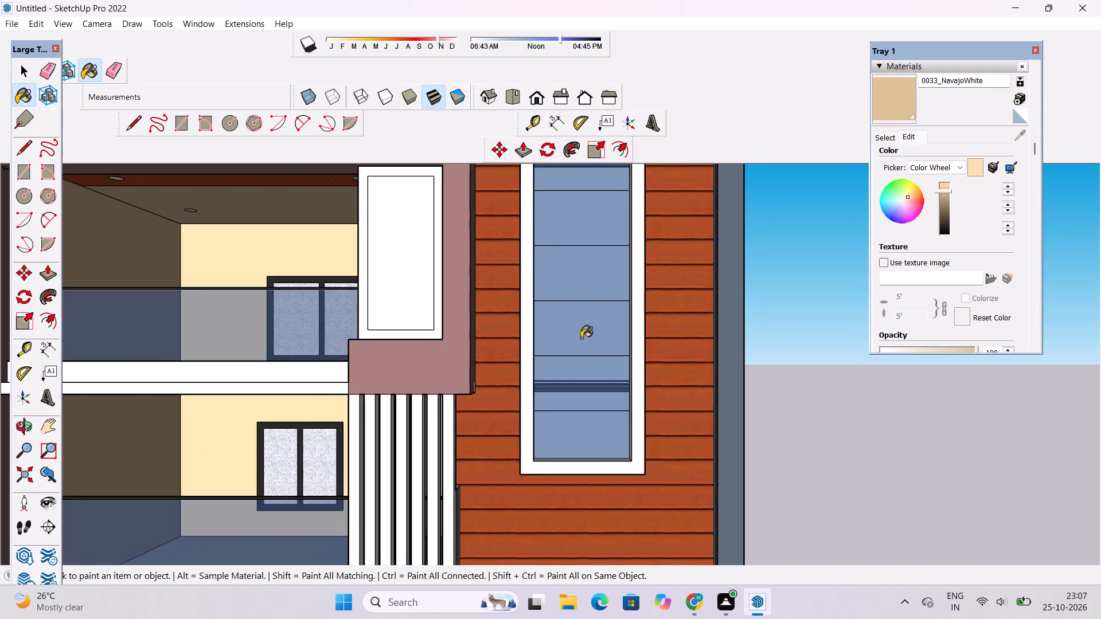
scroll(581, 338, "down", 4)
left_click(18, 429)
scroll(681, 422, "down", 5)
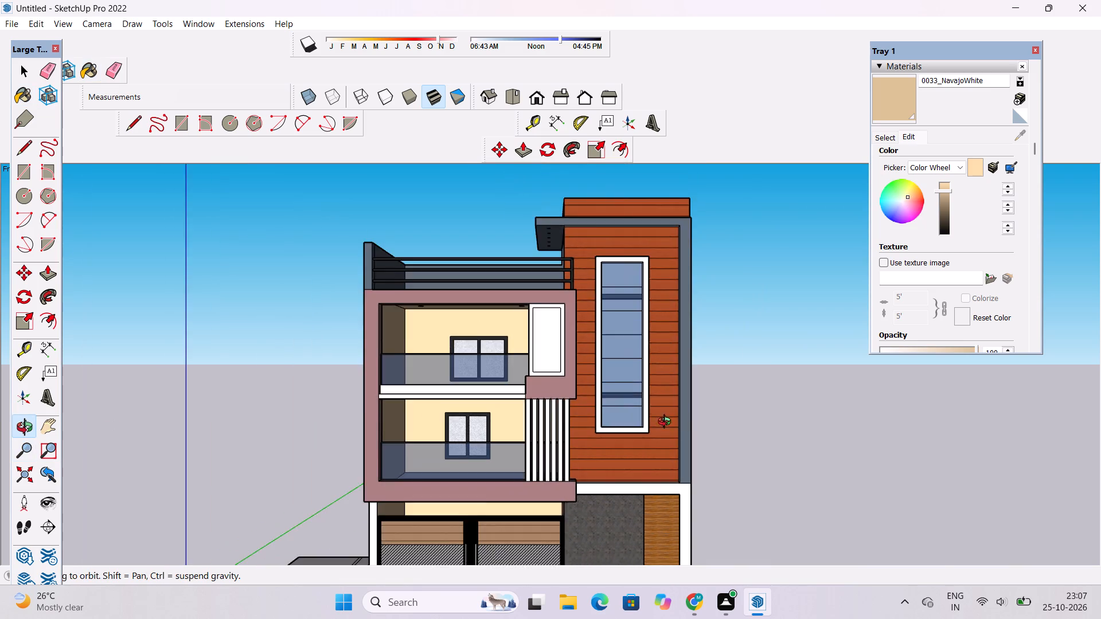
left_click_drag(375, 420, 646, 559)
scroll(561, 438, "up", 16)
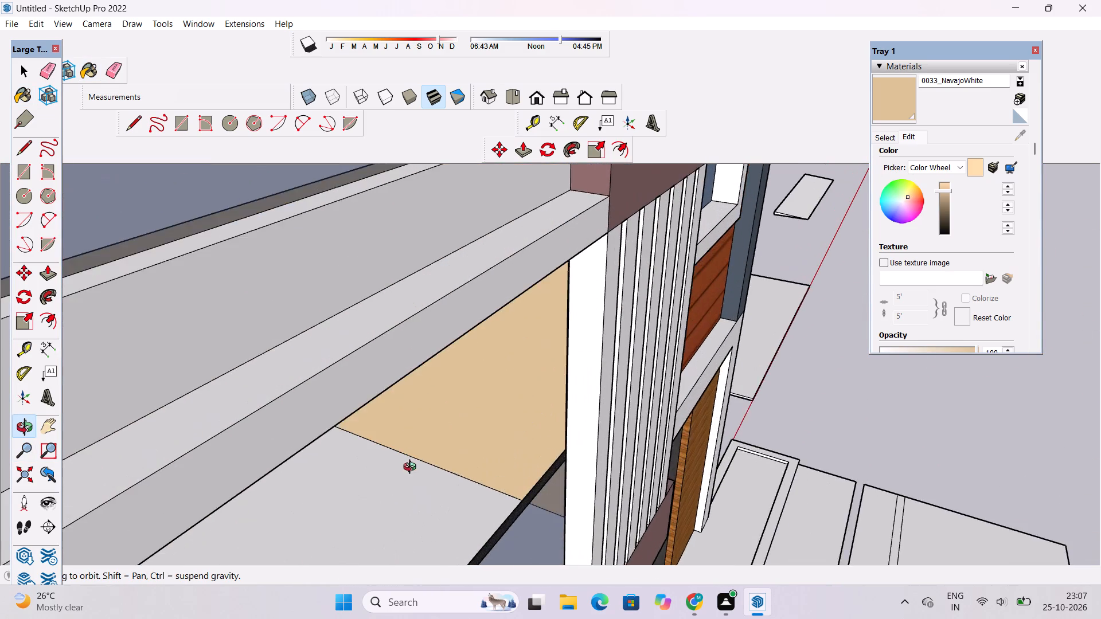
left_click_drag(413, 476, 479, 429)
left_click_drag(520, 426, 608, 413)
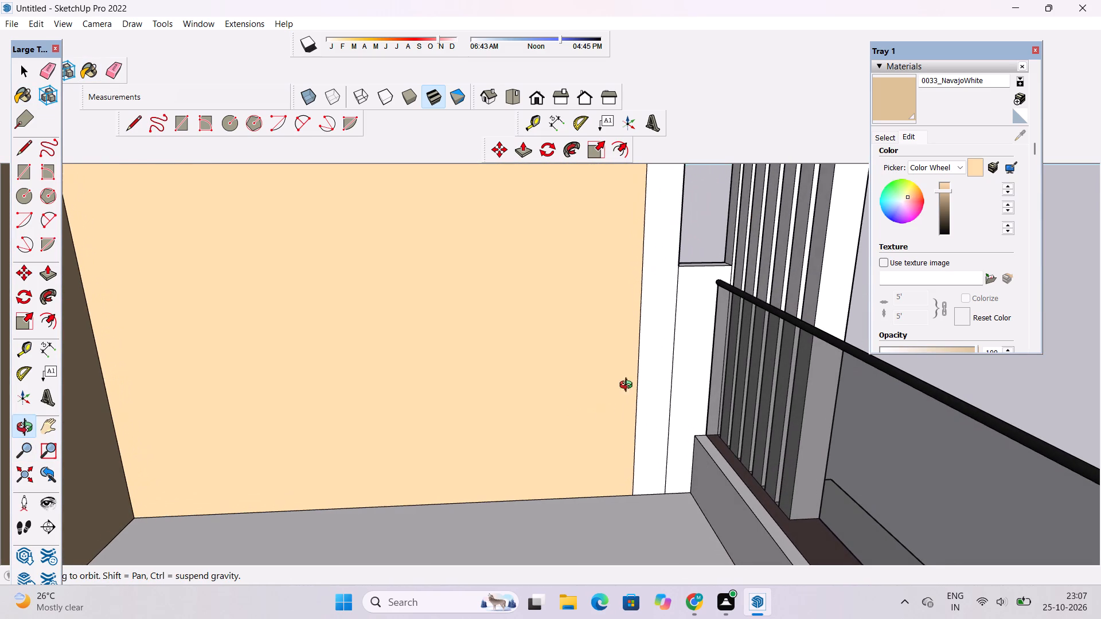
left_click(897, 95)
left_click(646, 263)
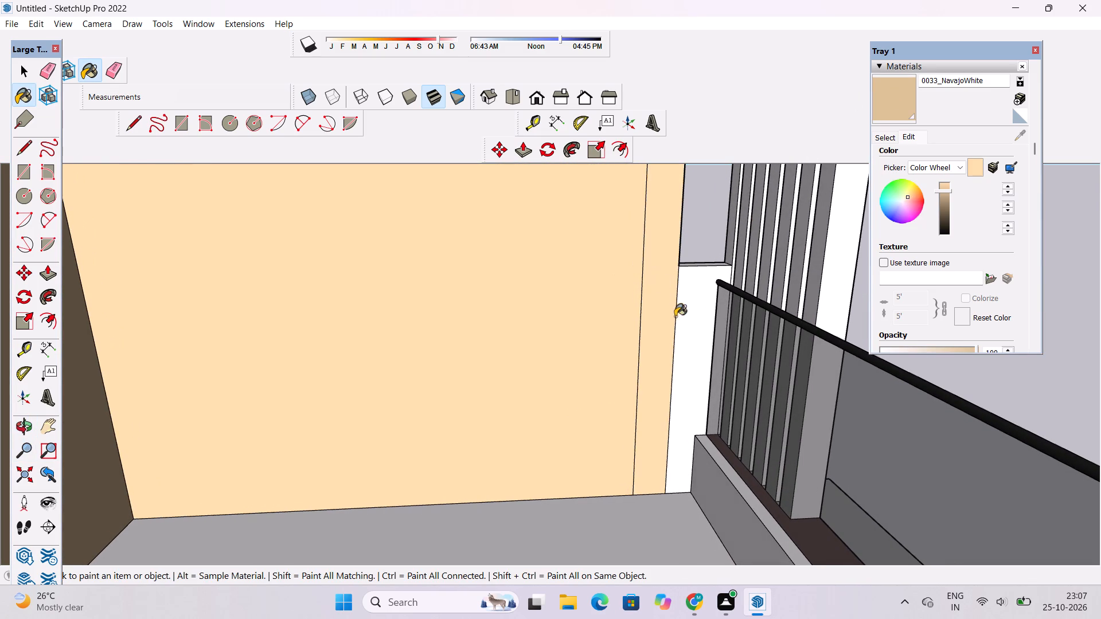
left_click(687, 308)
left_click(702, 454)
left_click(708, 445)
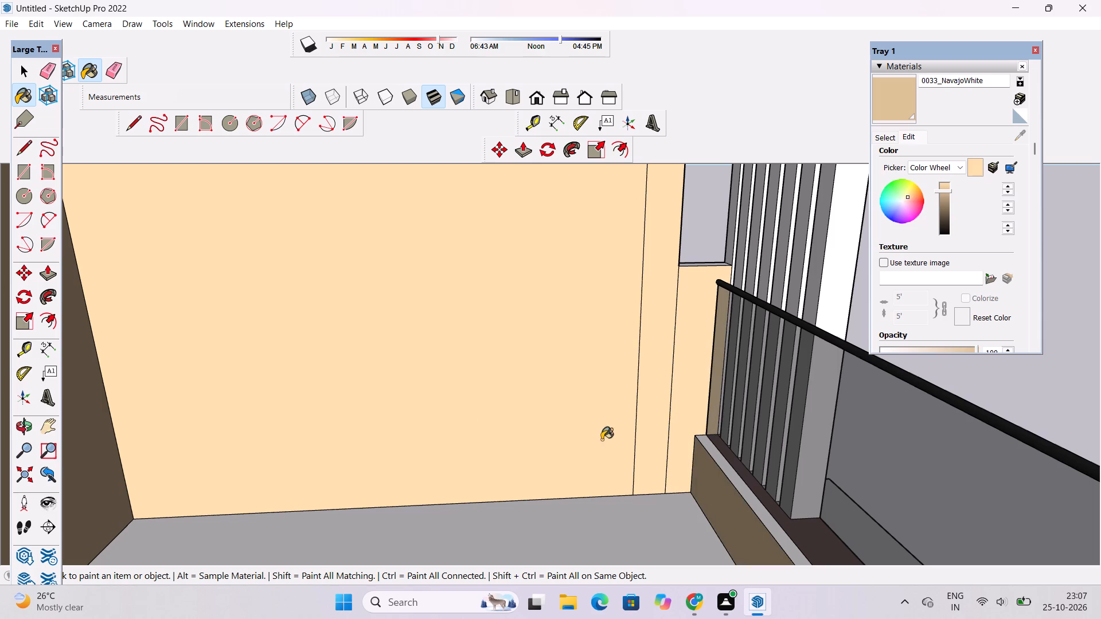
Inspect the painted balconies, their floors and the front facade from several angles.
left_click(539, 102)
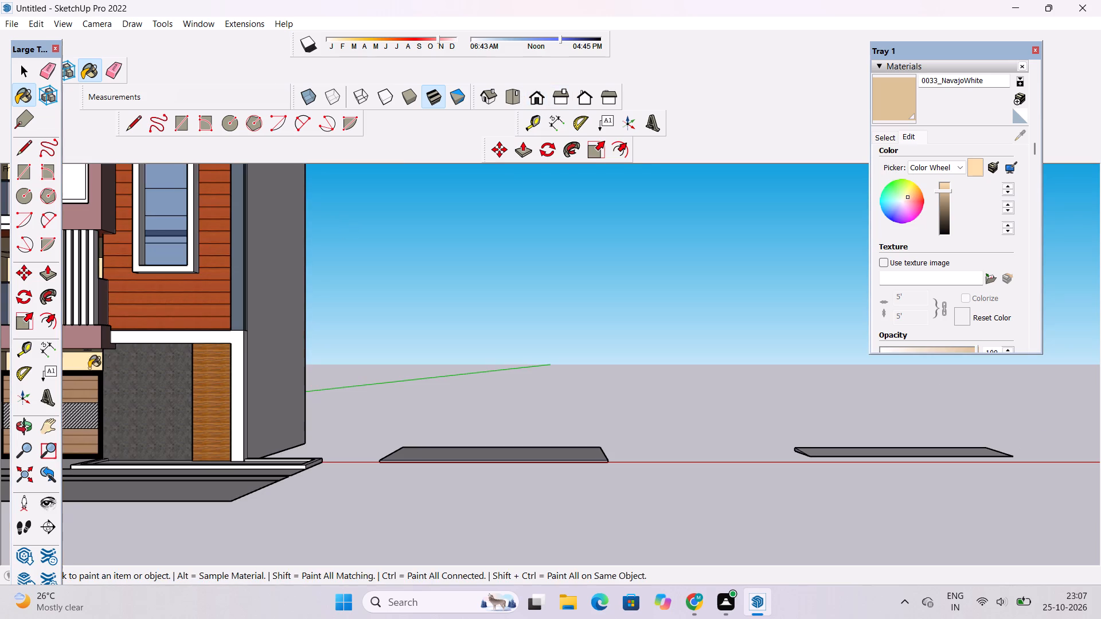
left_click_drag(13, 424, 19, 424)
scroll(487, 366, "down", 4)
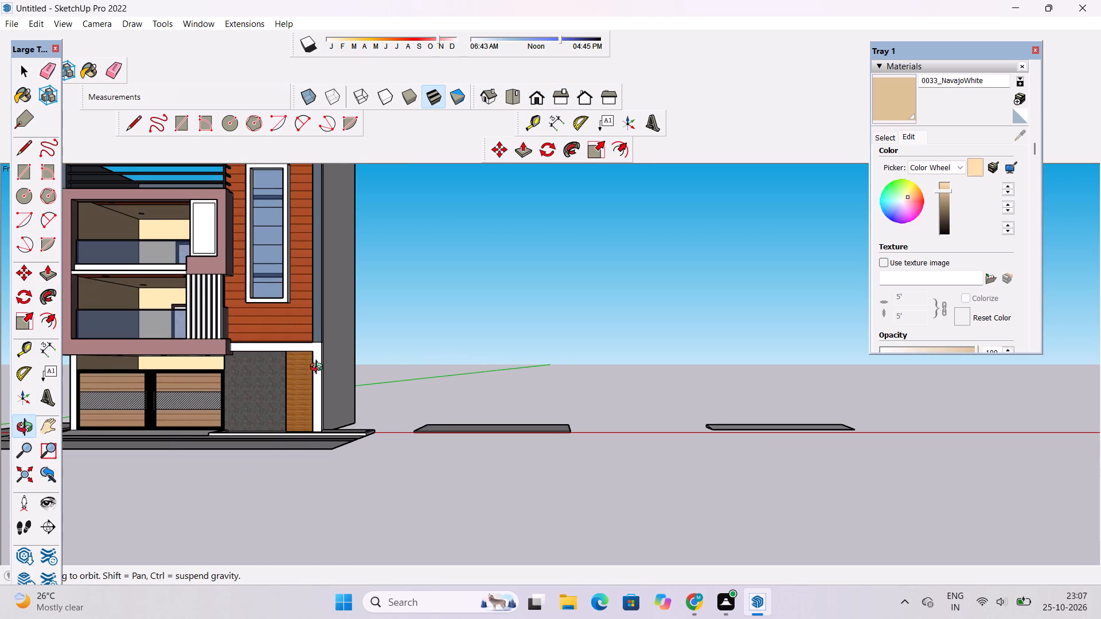
left_click_drag(319, 369, 679, 402, "shift")
left_click_drag(678, 402, 714, 455, "shift")
left_click_drag(499, 471, 491, 425, "shift")
left_click_drag(485, 409, 767, 591)
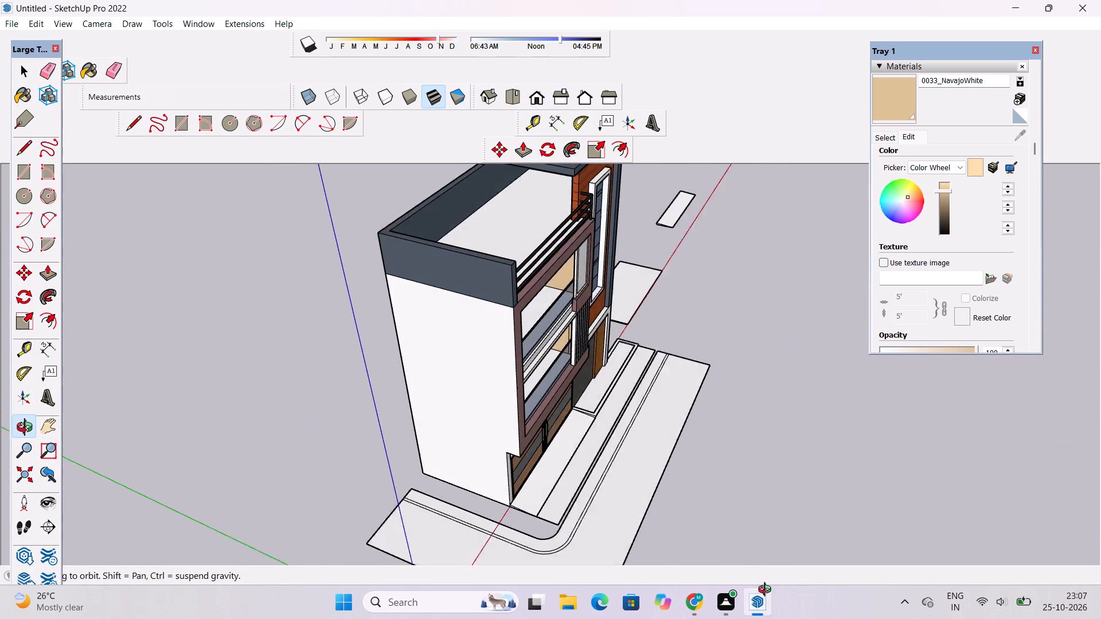
left_click_drag(767, 591, 771, 594)
scroll(588, 368, "up", 15)
left_click_drag(359, 393, 400, 377)
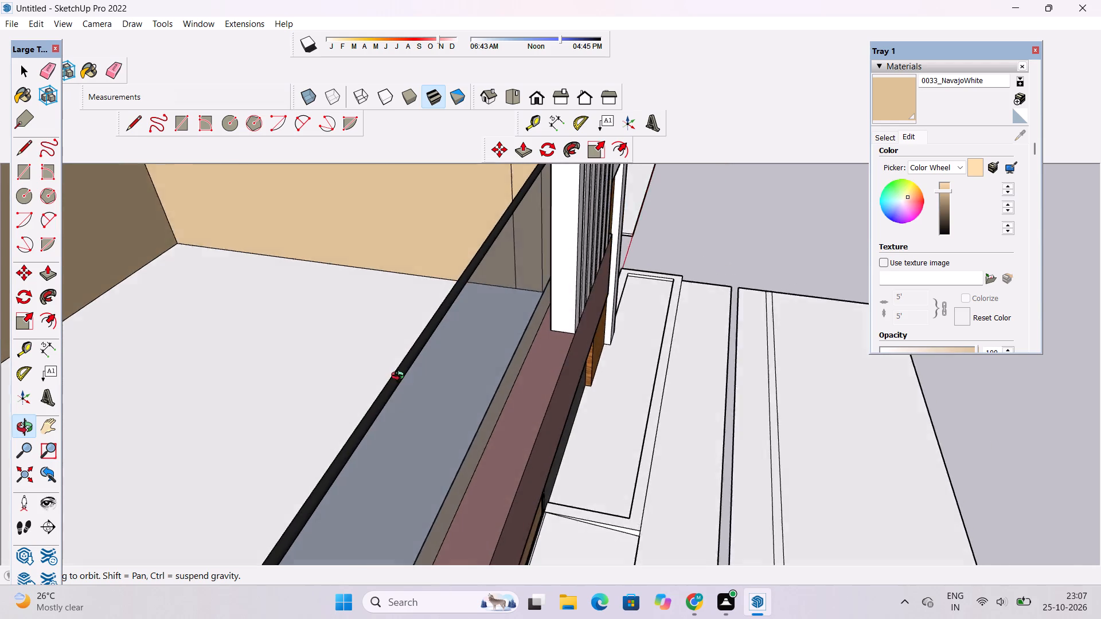
left_click_drag(400, 377, 408, 361)
scroll(340, 410, "up", 3)
left_click_drag(398, 421, 362, 437)
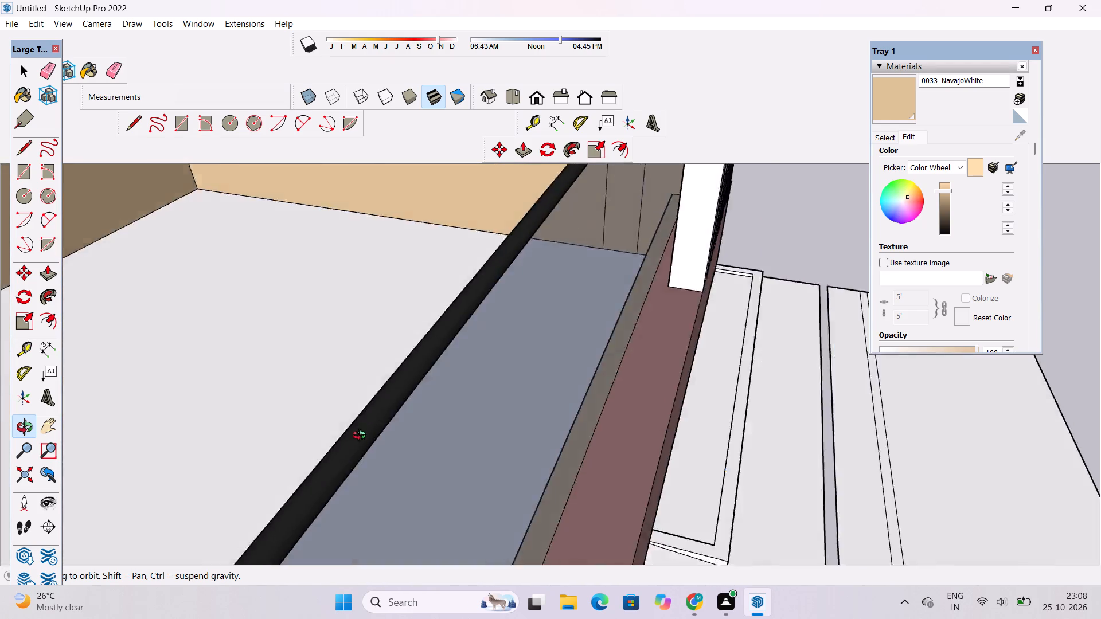
left_click_drag(362, 437, 136, 450)
scroll(416, 408, "down", 13)
left_click_drag(561, 412, 574, 432, "shift")
left_click_drag(581, 441, 530, 389)
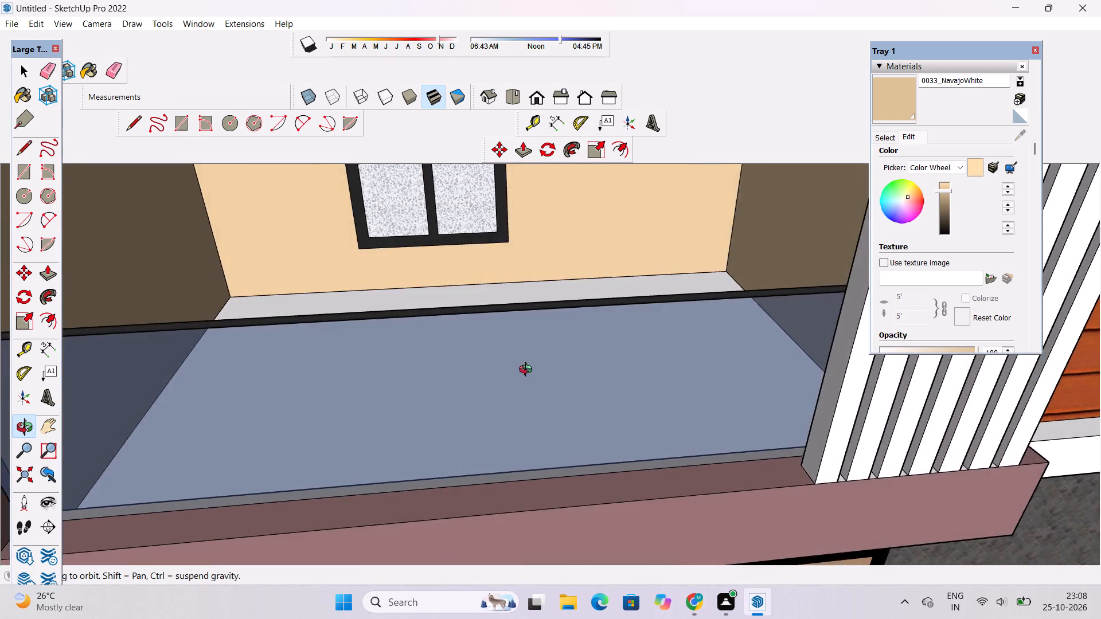
scroll(528, 371, "down", 7)
left_click_drag(528, 371, 562, 422, "shift")
left_click_drag(553, 424, 557, 352)
scroll(569, 323, "down", 5)
left_click_drag(546, 310, 540, 326, "shift")
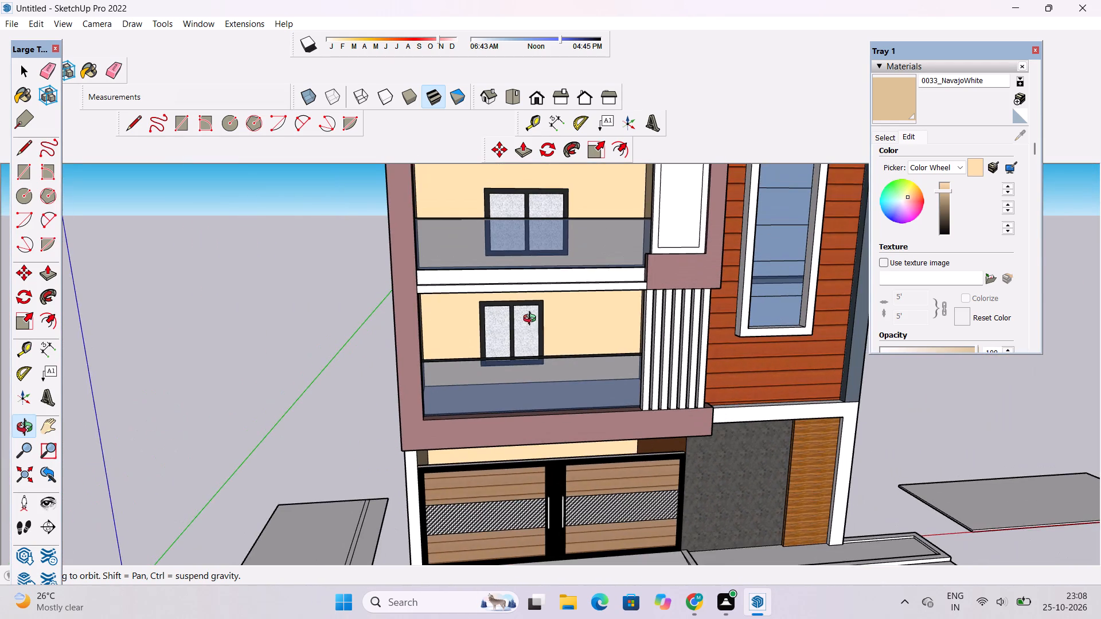
scroll(524, 313, "up", 1)
left_click_drag(517, 301, 514, 326, "shift")
left_click_drag(516, 332, 616, 327)
left_click_drag(618, 326, 588, 334)
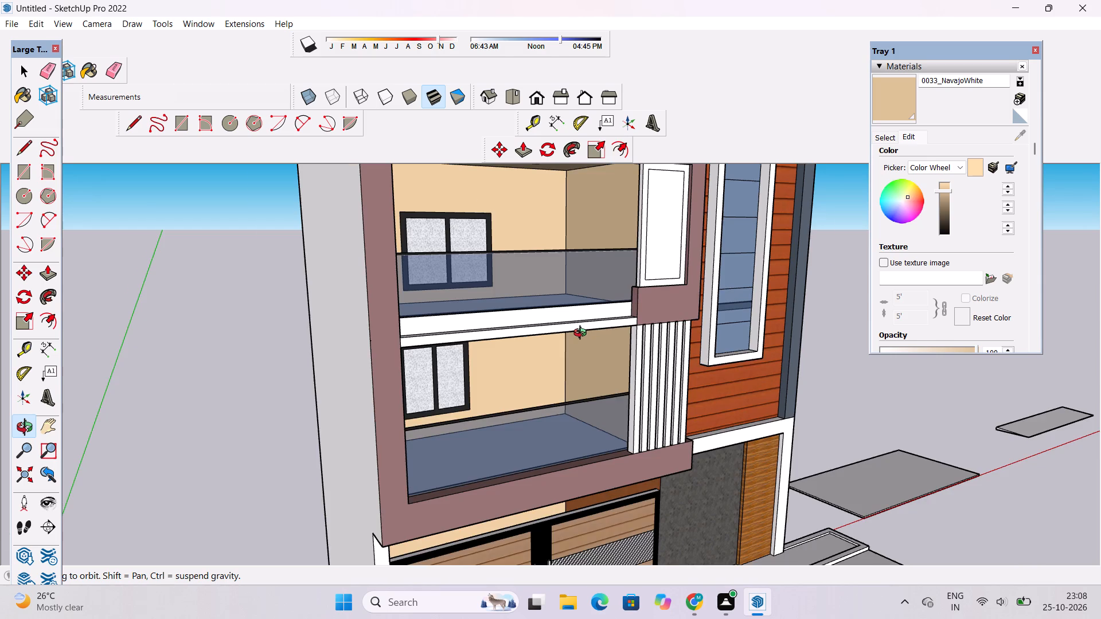
Push/Pull the recessed lower band of the slab edge between the two balconies flush with the band above it.
scroll(583, 334, "up", 5)
left_click_drag(580, 328, 575, 345, "shift")
left_click_drag(575, 346, 633, 359)
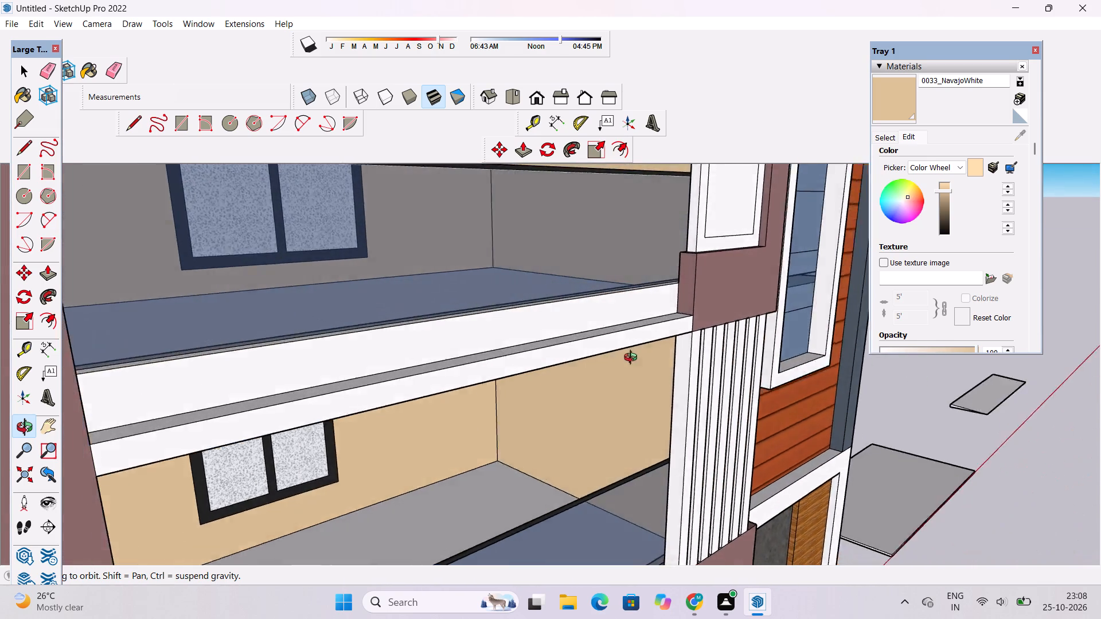
left_click_drag(633, 359, 644, 274)
left_click_drag(644, 274, 645, 284, "shift")
scroll(645, 288, "up", 3, "shift")
left_click(653, 304, "shift")
left_click(653, 311)
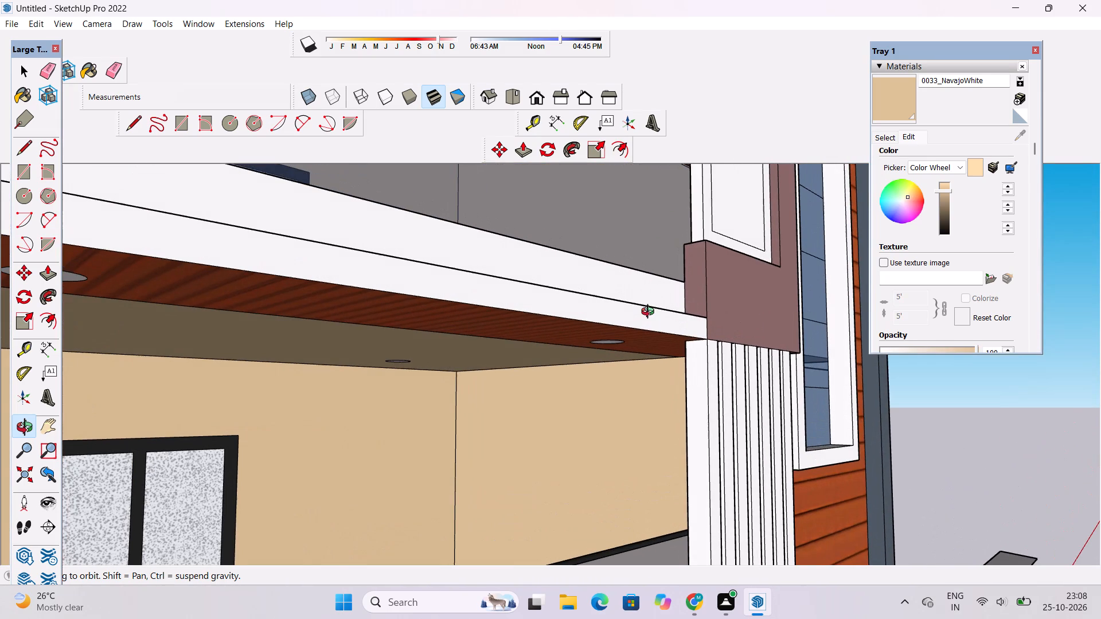
key("p")
left_click(649, 314)
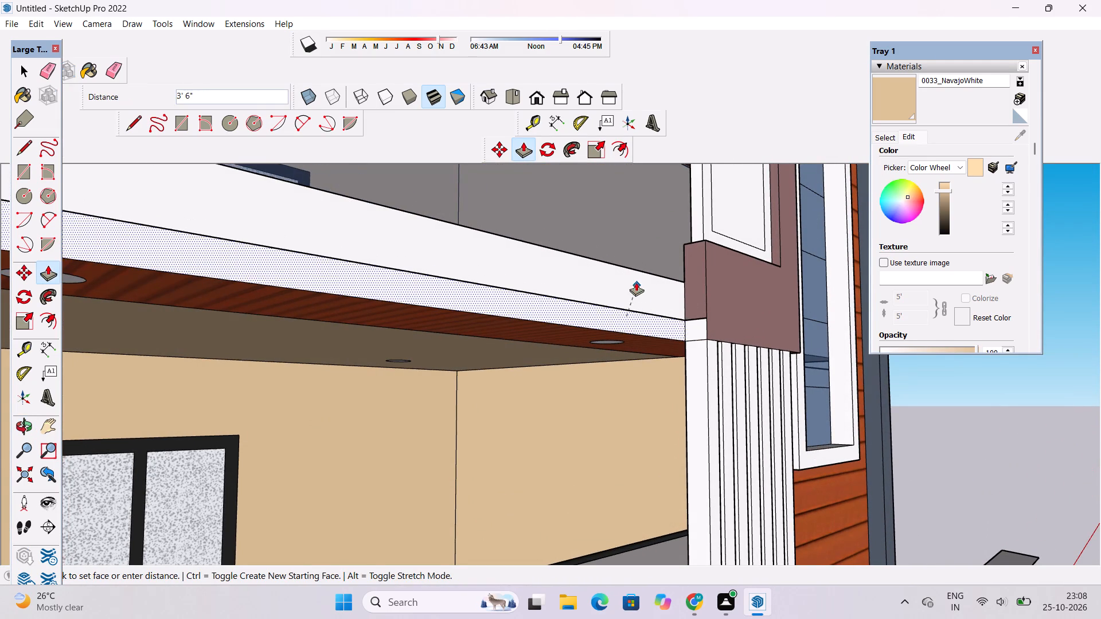
left_click(635, 276)
key("space")
Erase the seam line along the slab edge between the balconies and the matching edge on the adjoining mauve block's side.
key("o")
scroll(717, 309, "down", 11)
left_click_drag(708, 339, 531, 398)
scroll(558, 363, "up", 1, "shift")
left_click_drag(562, 363, 530, 399, "shift")
scroll(587, 387, "up", 4)
left_click_drag(587, 389, 582, 410, "shift")
left_click_drag(580, 411, 650, 390)
key("e")
scroll(666, 388, "up", 9)
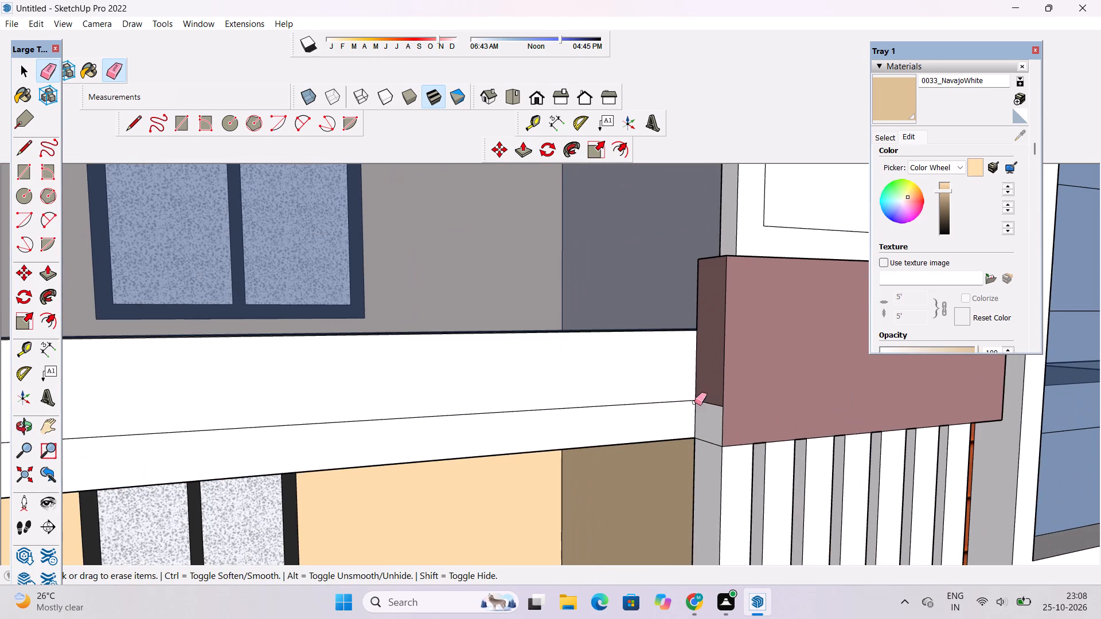
left_click(713, 402)
left_click_drag(653, 393, 651, 403)
scroll(682, 420, "down", 3)
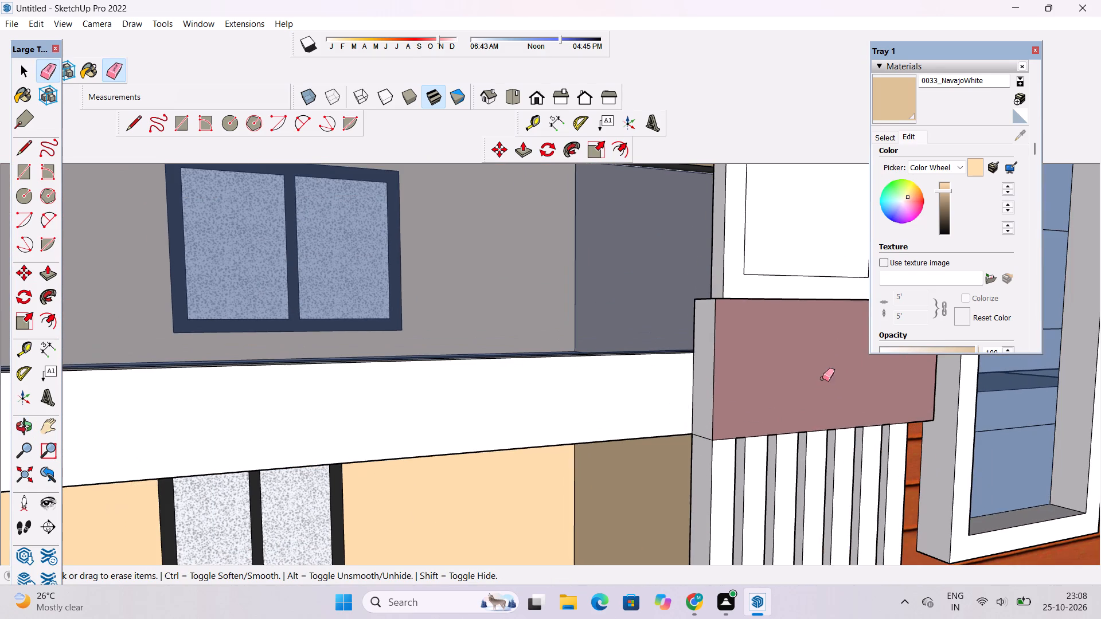
Paint the slab edge between the balconies and the side face of the adjoining block with the named colour RosyBrown.
left_click(885, 140)
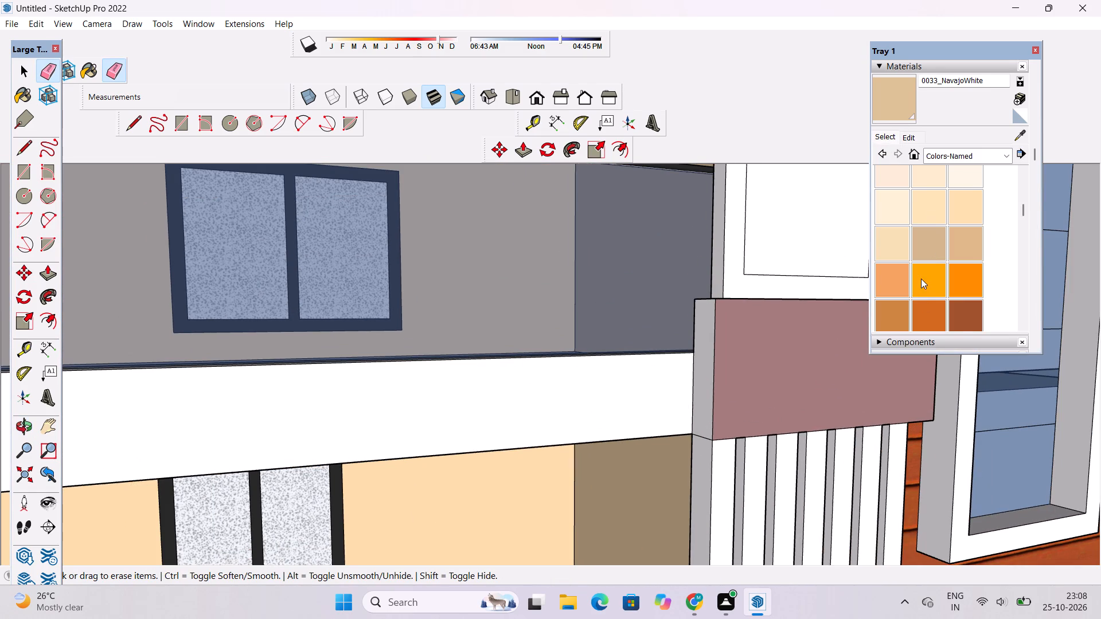
scroll(921, 279, "down", 20)
scroll(921, 279, "down", 1)
scroll(911, 275, "up", 4)
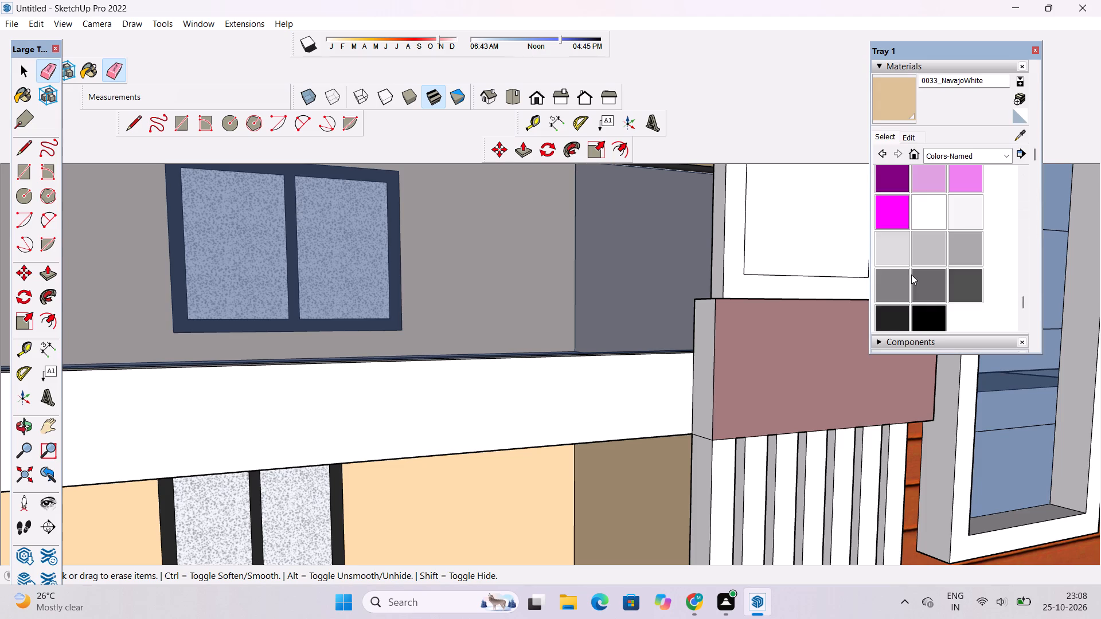
scroll(911, 272, "up", 3)
left_click(923, 304)
left_click(605, 370)
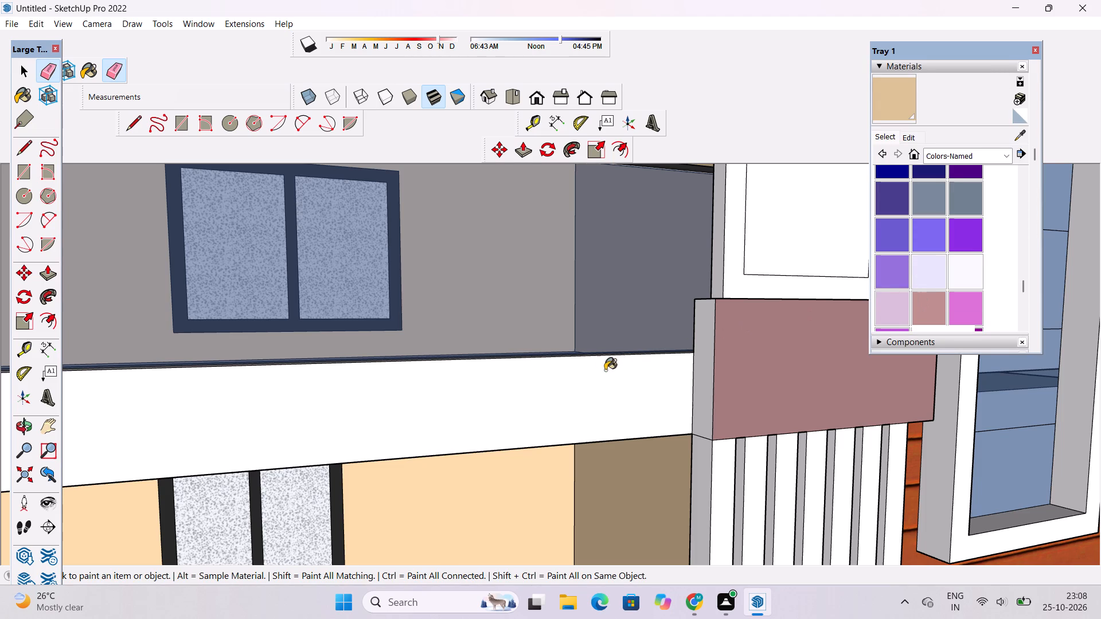
left_click(698, 344)
scroll(688, 357, "down", 11)
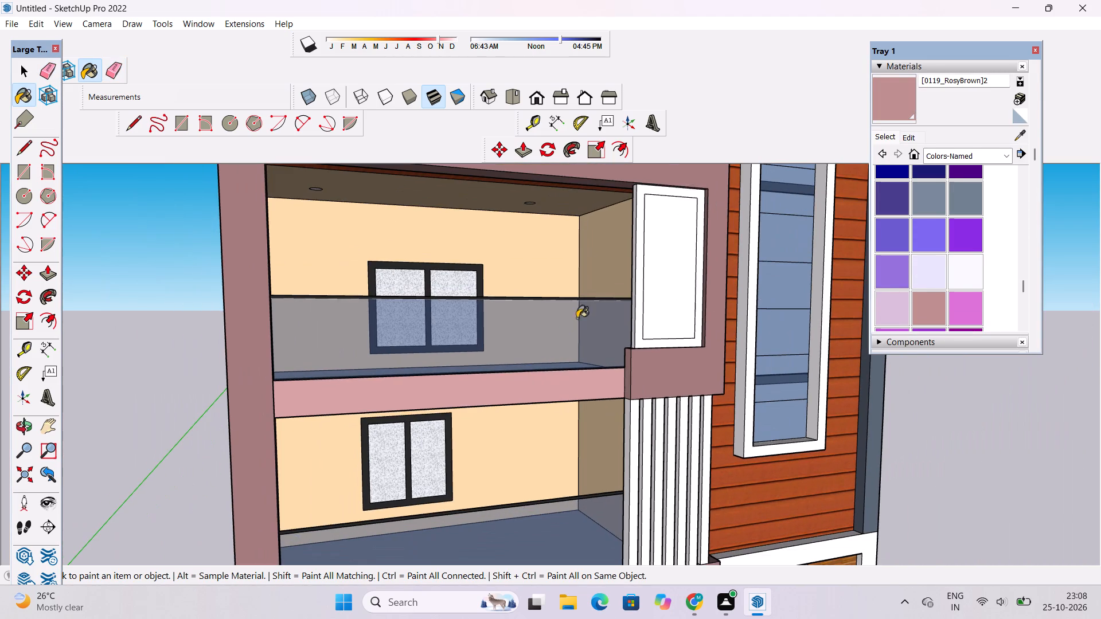
Lower the brightness of the RosyBrown material to match the slab edge to the surrounding mauve frame.
left_click(907, 140)
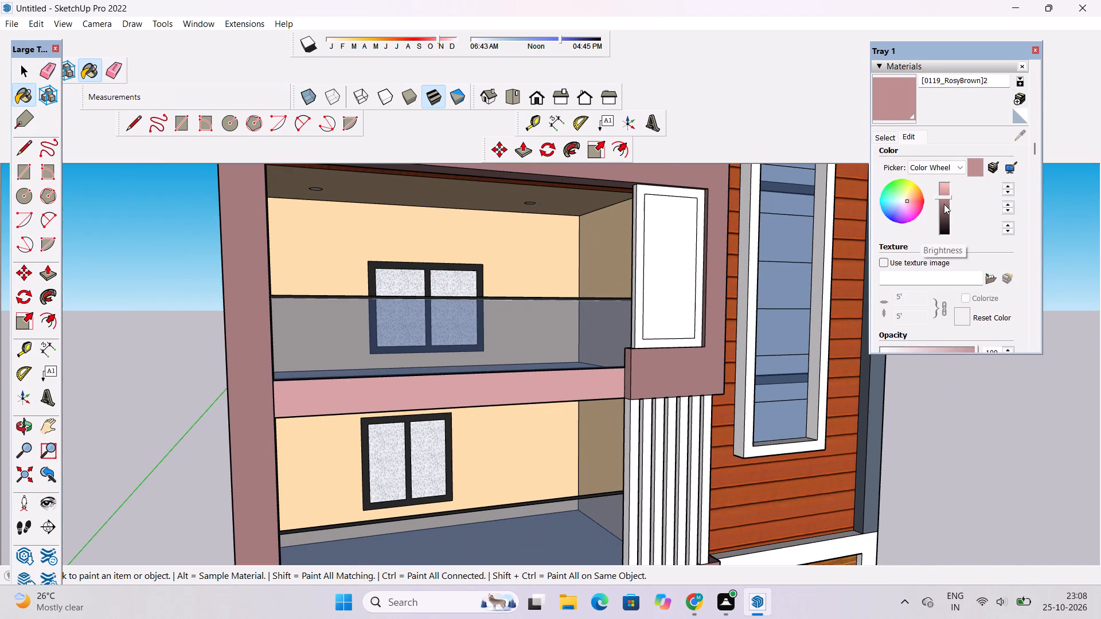
left_click(944, 204)
Erase the leftover edges bounding the small pale patch on the frame column's inner side, at the end of the slab edge.
left_click(14, 428)
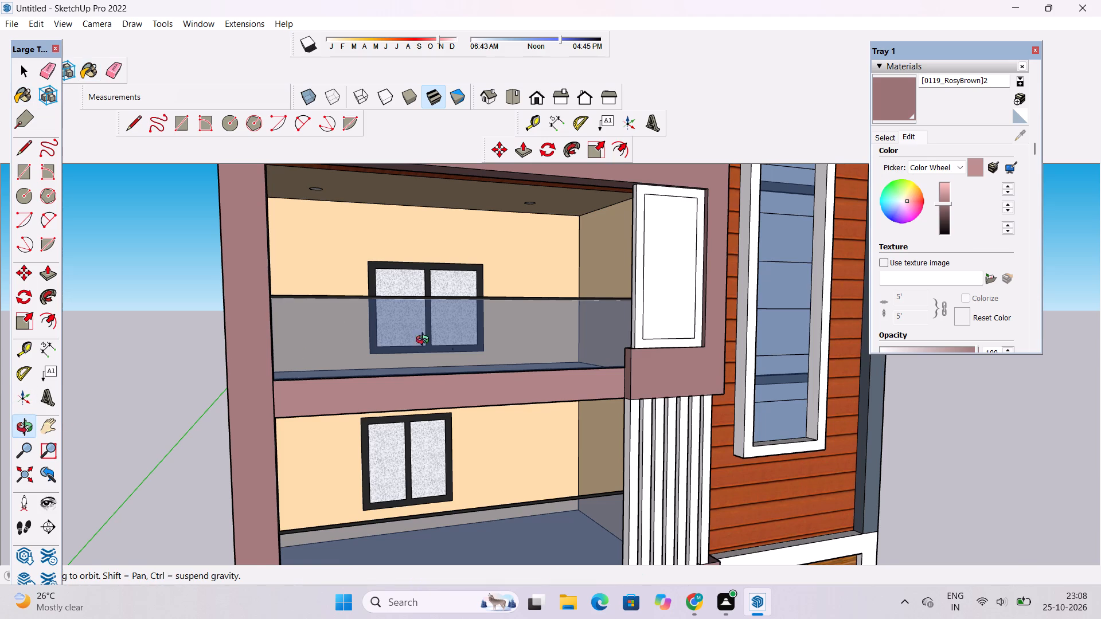
scroll(461, 351, "down", 5)
left_click_drag(557, 395, 385, 385)
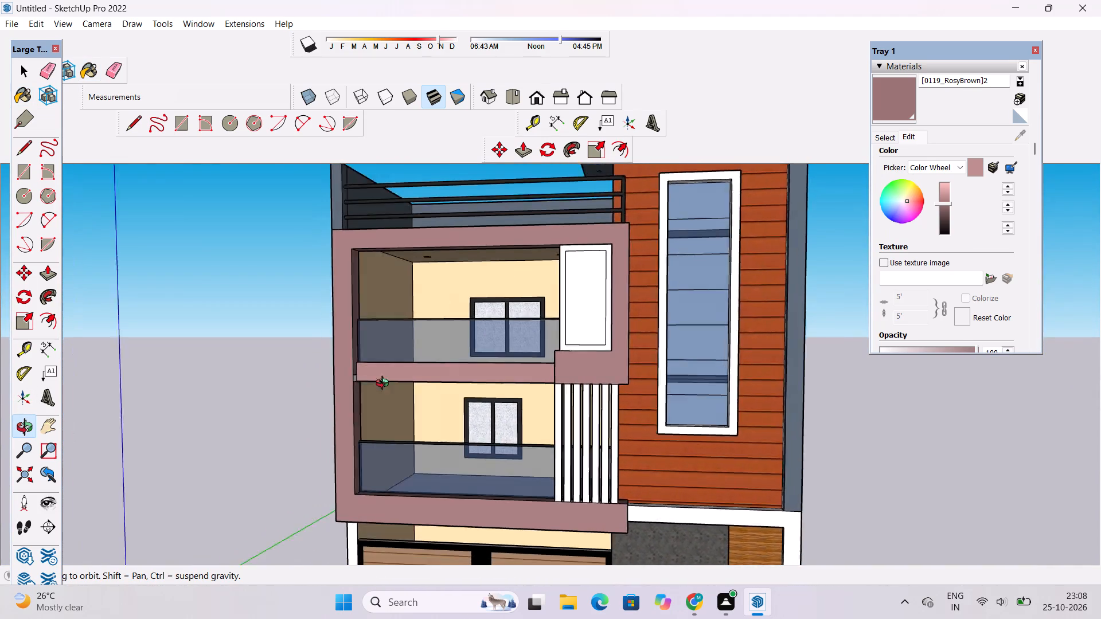
left_click_drag(385, 385, 329, 391)
scroll(409, 374, "up", 20)
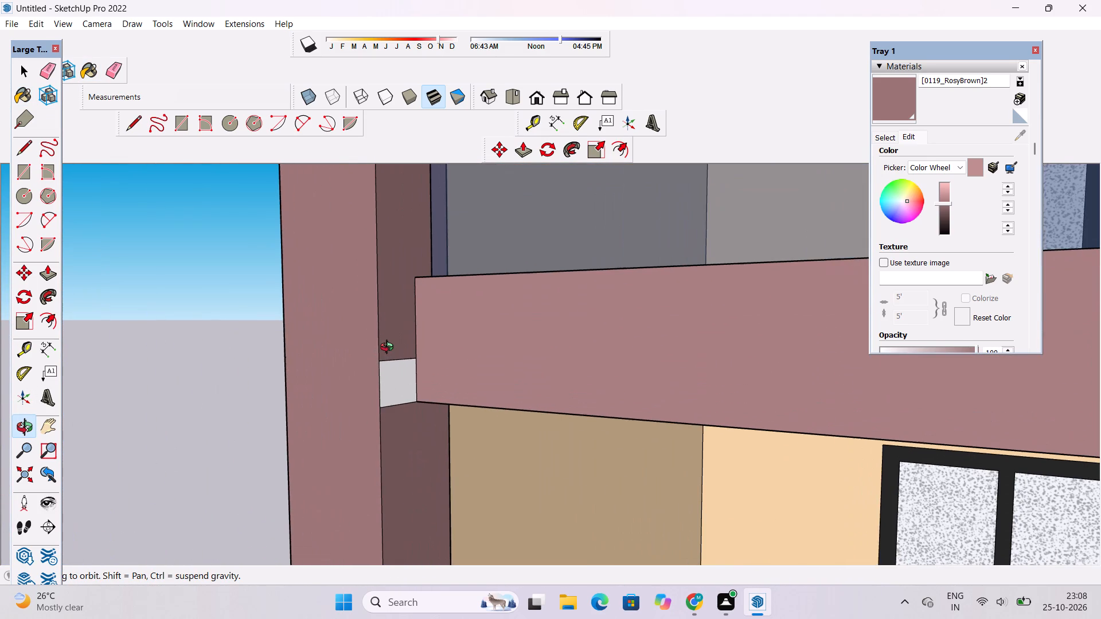
key("e")
left_click(393, 359)
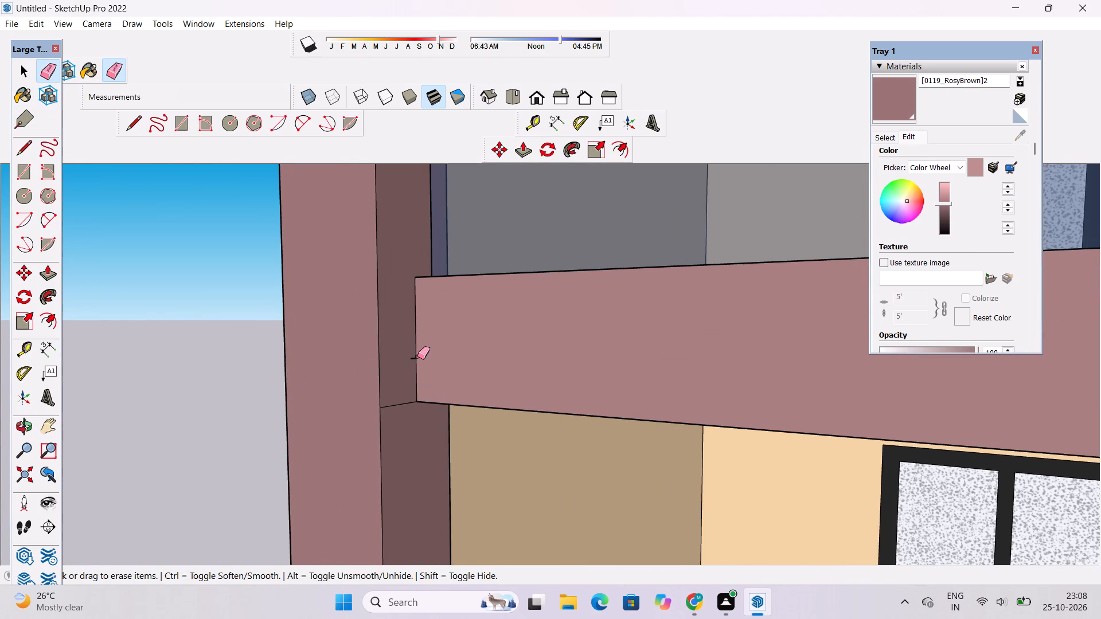
scroll(413, 361, "up", 9)
left_click_drag(411, 349, 409, 356)
scroll(405, 340, "down", 4)
scroll(403, 397, "up", 5)
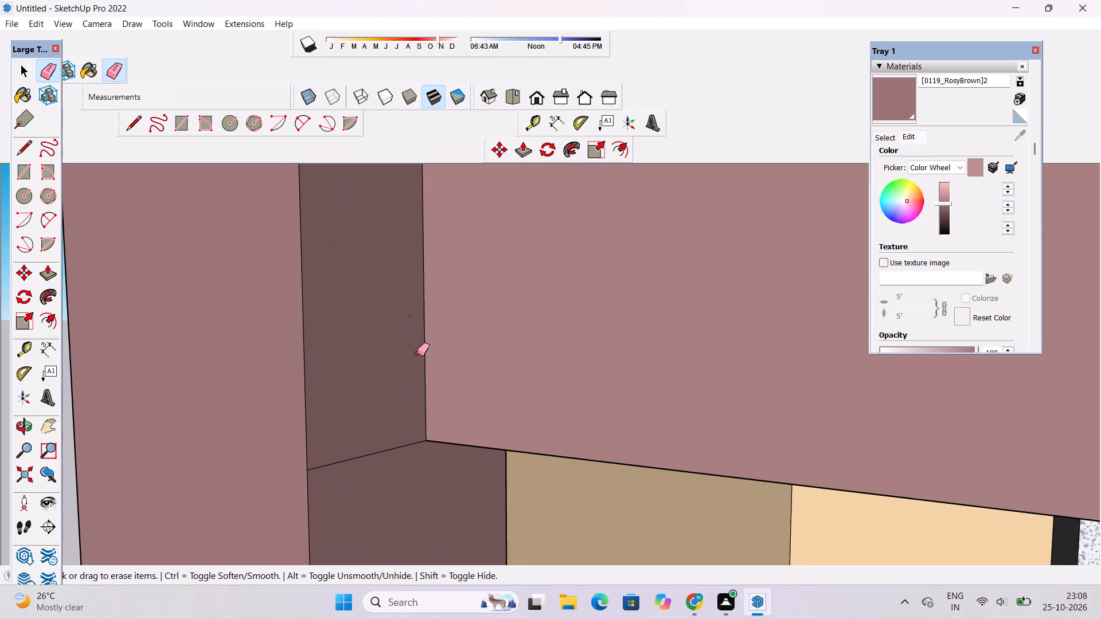
scroll(417, 353, "up", 3)
left_click(408, 303)
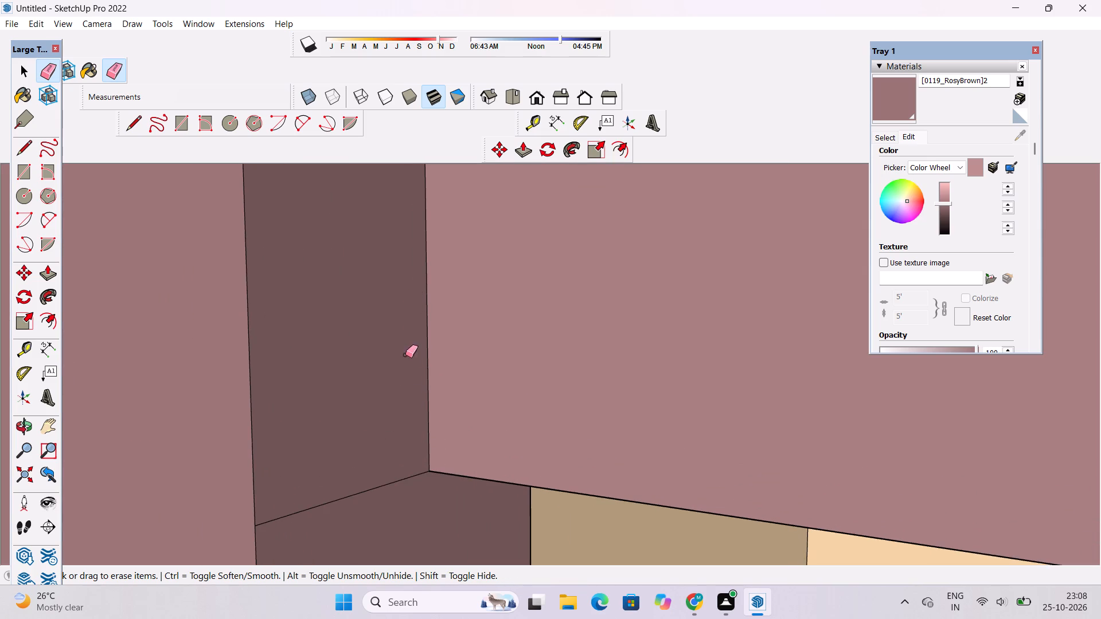
left_click_drag(396, 436, 397, 472)
scroll(415, 374, "down", 5)
scroll(418, 438, "down", 8)
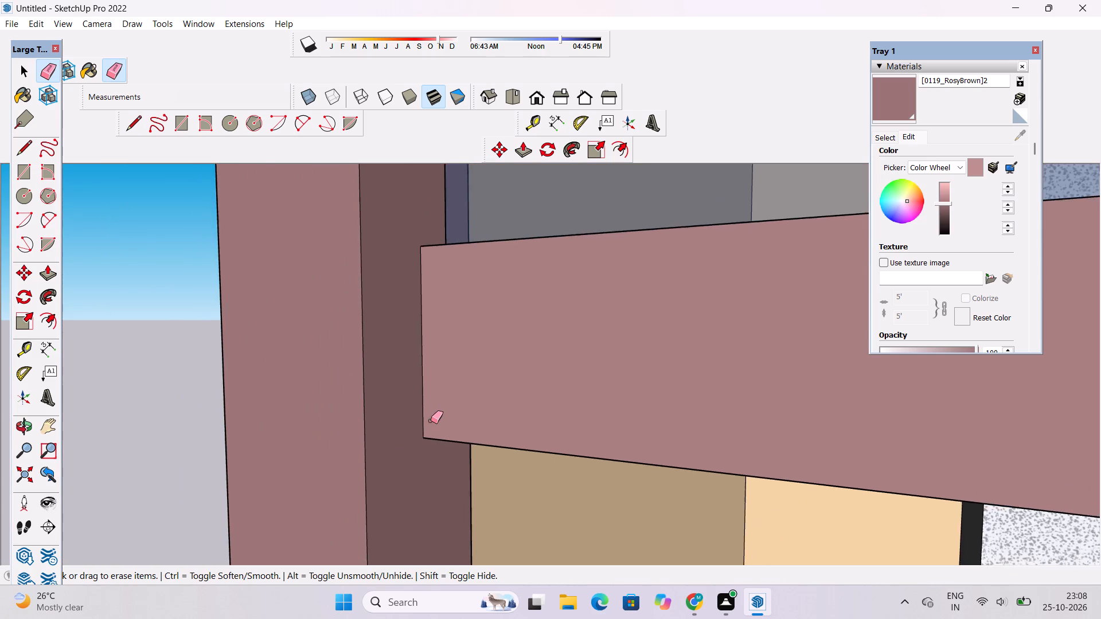
scroll(431, 421, "down", 14)
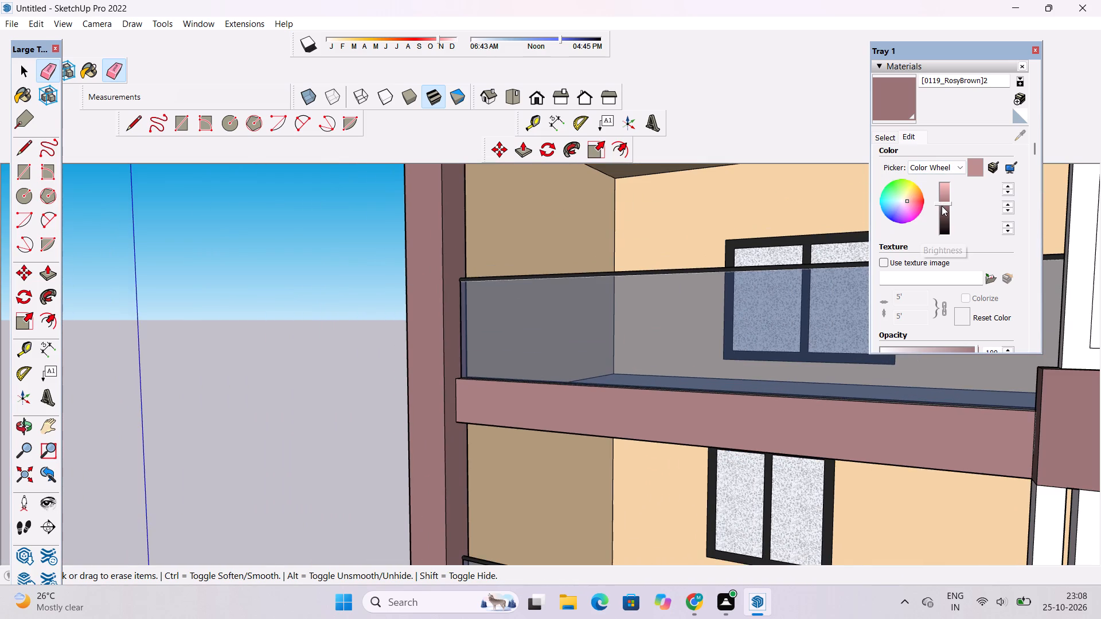
Darken the RosyBrown material's brightness slightly further.
left_click(942, 206)
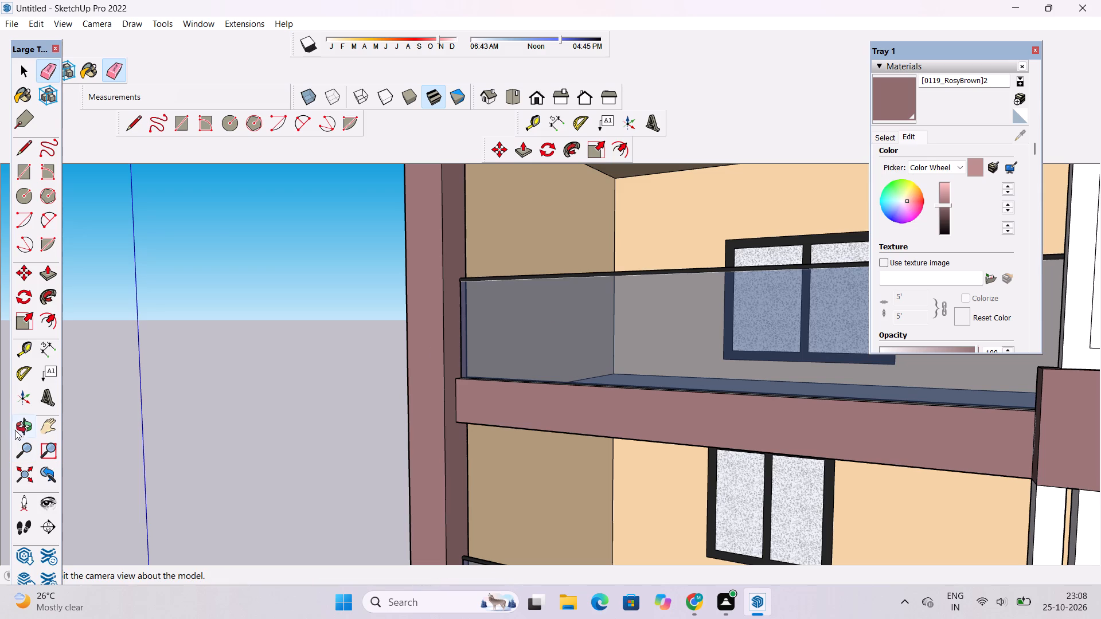
Examine the recoloured slab edge and balcony frame from the side, from below and from the front.
left_click(15, 428)
scroll(461, 349, "down", 6)
left_click_drag(421, 360, 721, 381)
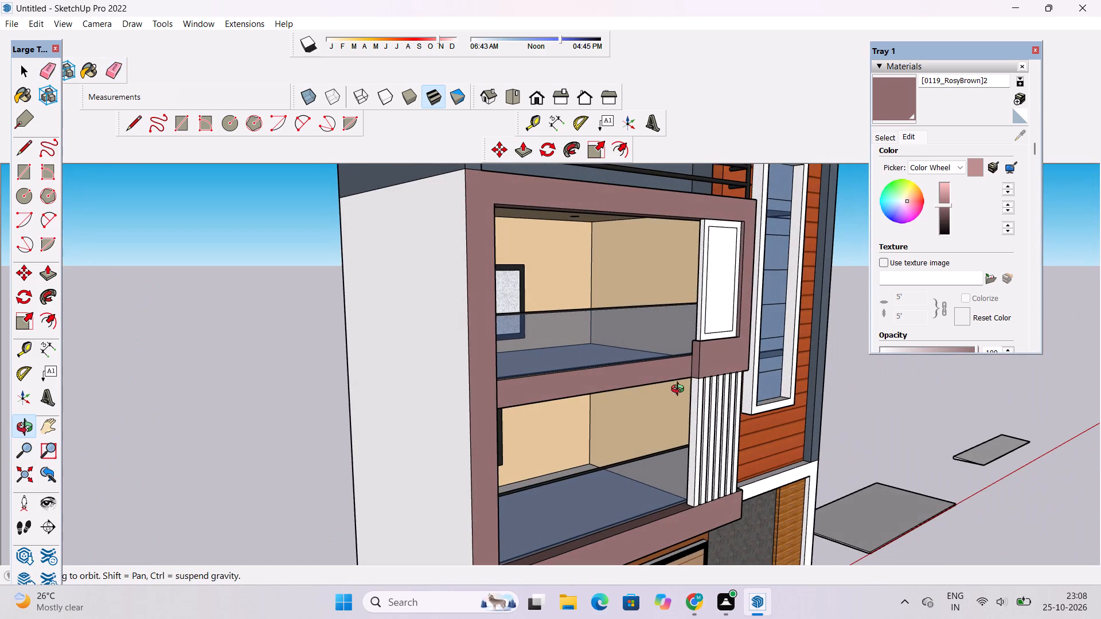
left_click_drag(677, 387, 657, 396)
left_click_drag(715, 391, 489, 243)
scroll(697, 296, "up", 5)
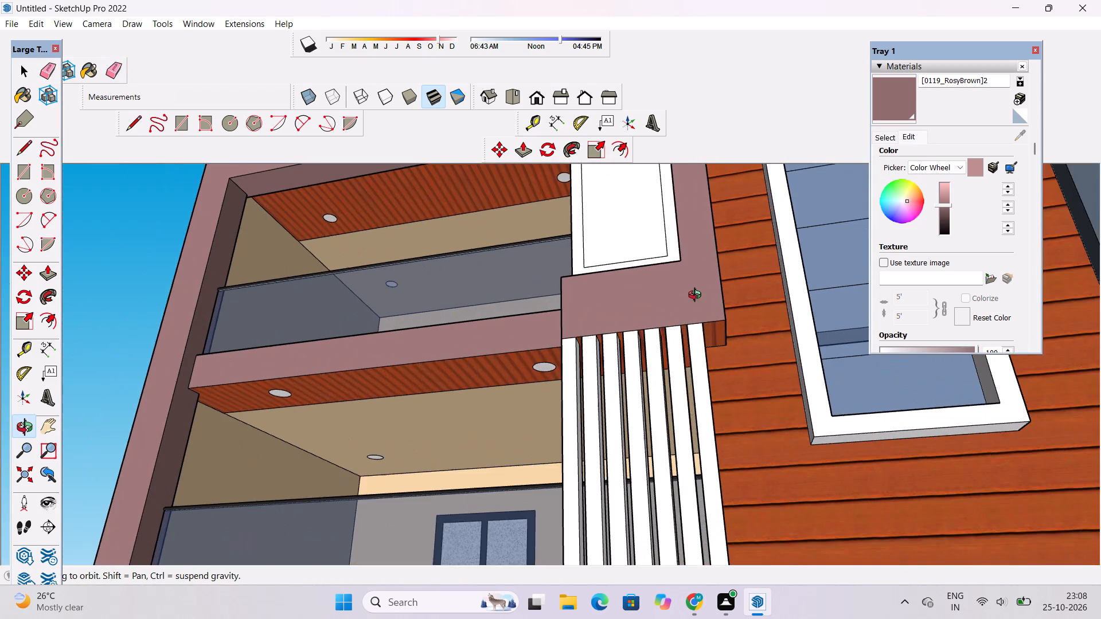
scroll(619, 294, "down", 5)
left_click_drag(514, 309, 606, 448)
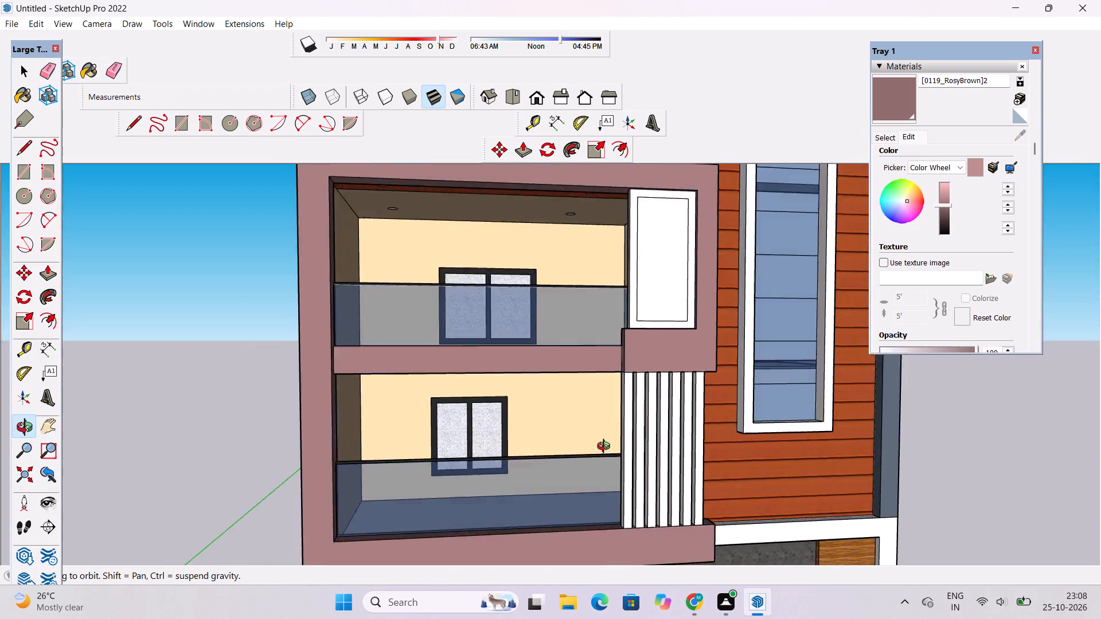
left_click_drag(606, 448, 281, 483)
Paint the white top strip of the slab edge outside the upper balcony's glass railing with the darkened RosyBrown material.
scroll(413, 362, "up", 3, "shift")
left_click_drag(398, 361, 668, 442)
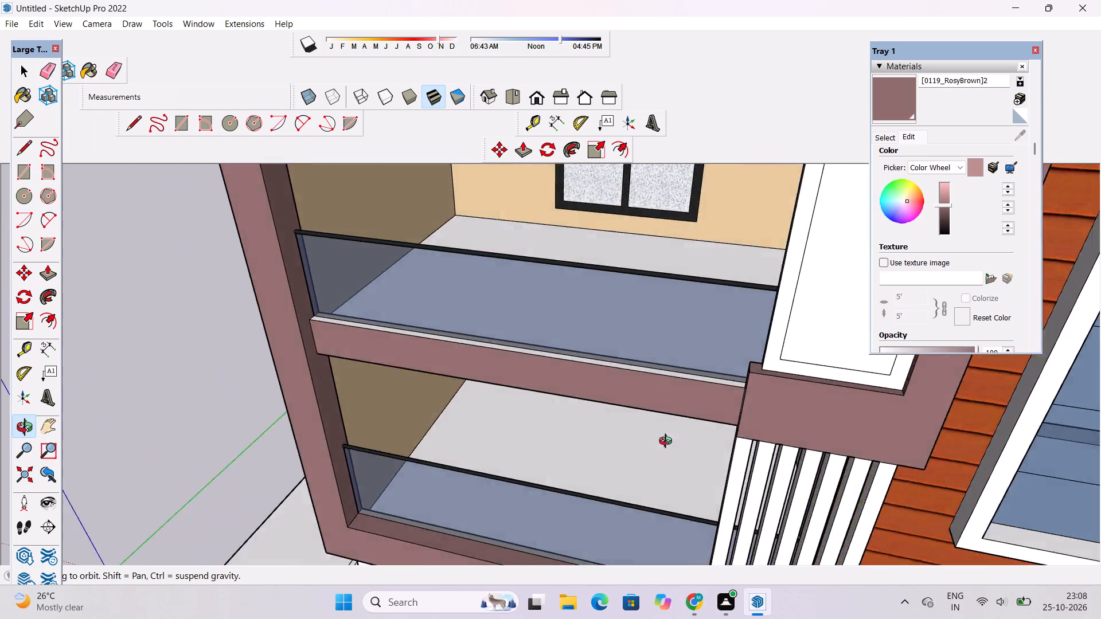
left_click_drag(668, 442, 832, 450)
scroll(731, 345, "up", 3, "shift")
left_click_drag(708, 330, 628, 381, "shift")
left_click_drag(628, 385, 766, 432)
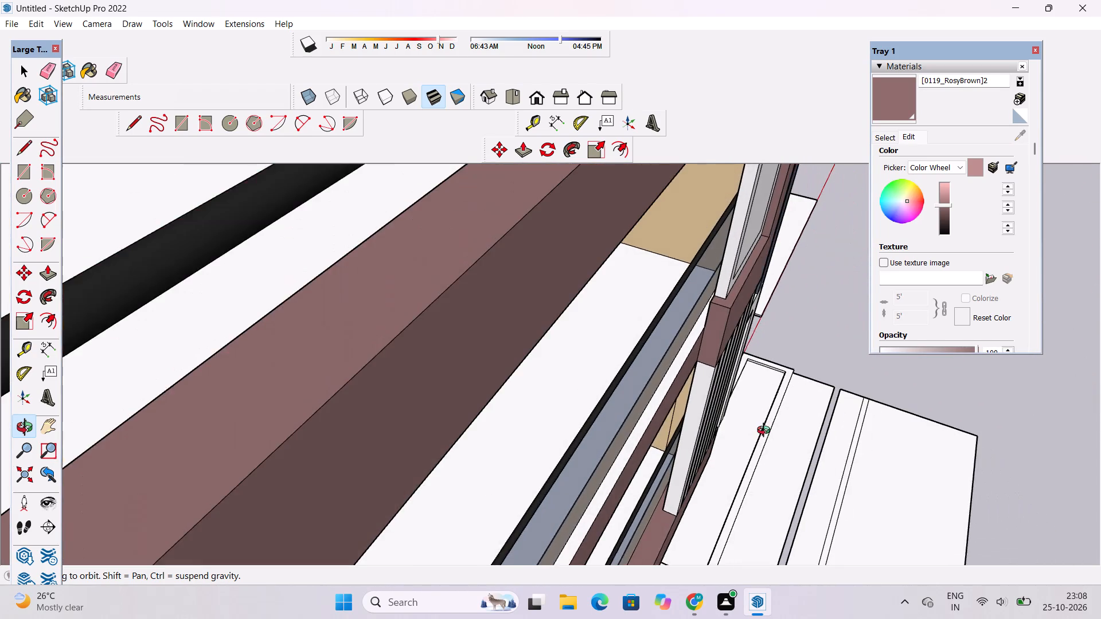
left_click_drag(766, 432, 766, 428)
left_click(882, 112)
scroll(642, 499, "up", 2)
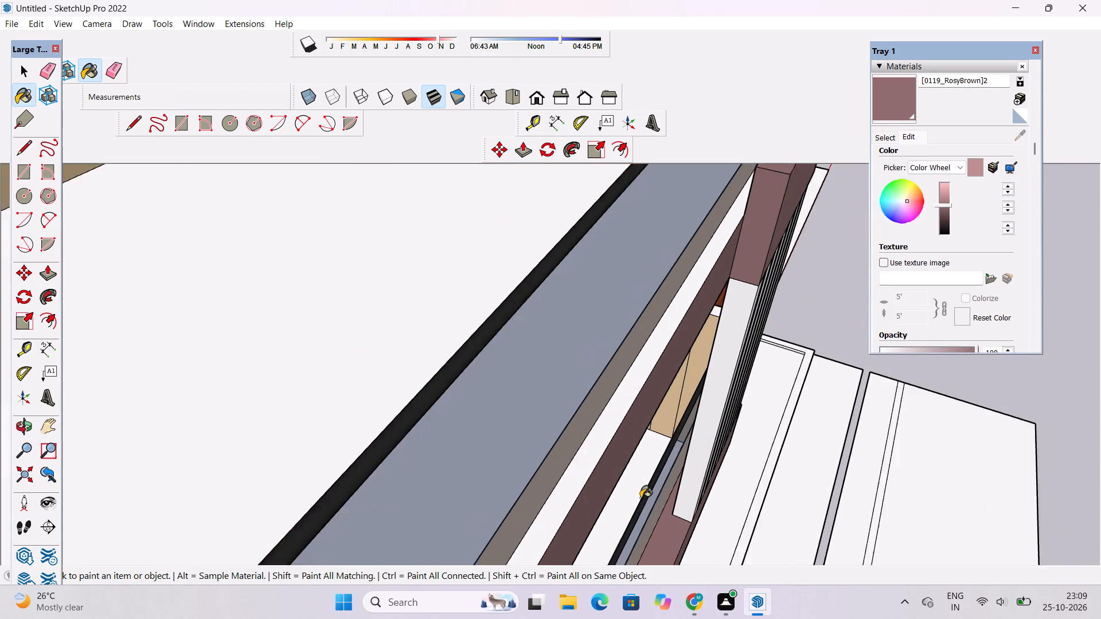
scroll(641, 498, "up", 3)
left_click(626, 379)
scroll(635, 379, "down", 9)
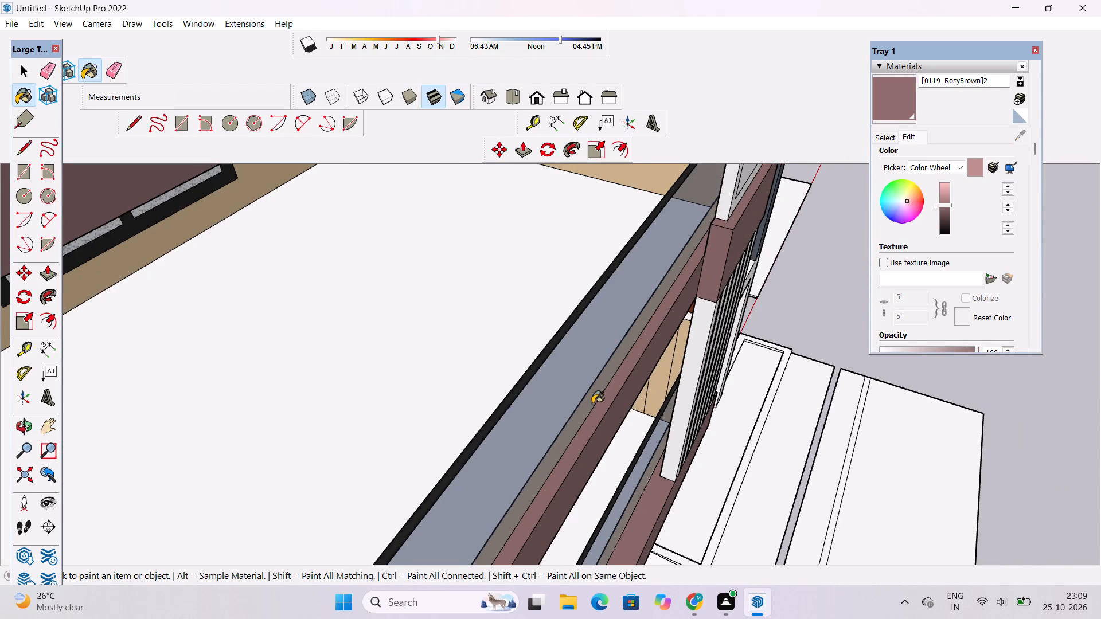
Examine the balconies, slab edges and front facade from above and from the front.
key("o")
left_click_drag(822, 459, 698, 391)
scroll(695, 400, "down", 3)
left_click_drag(700, 421, 734, 459, "shift")
left_click_drag(711, 464, 646, 378)
left_click_drag(581, 519, 598, 405, "shift")
scroll(598, 403, "down", 3, "shift")
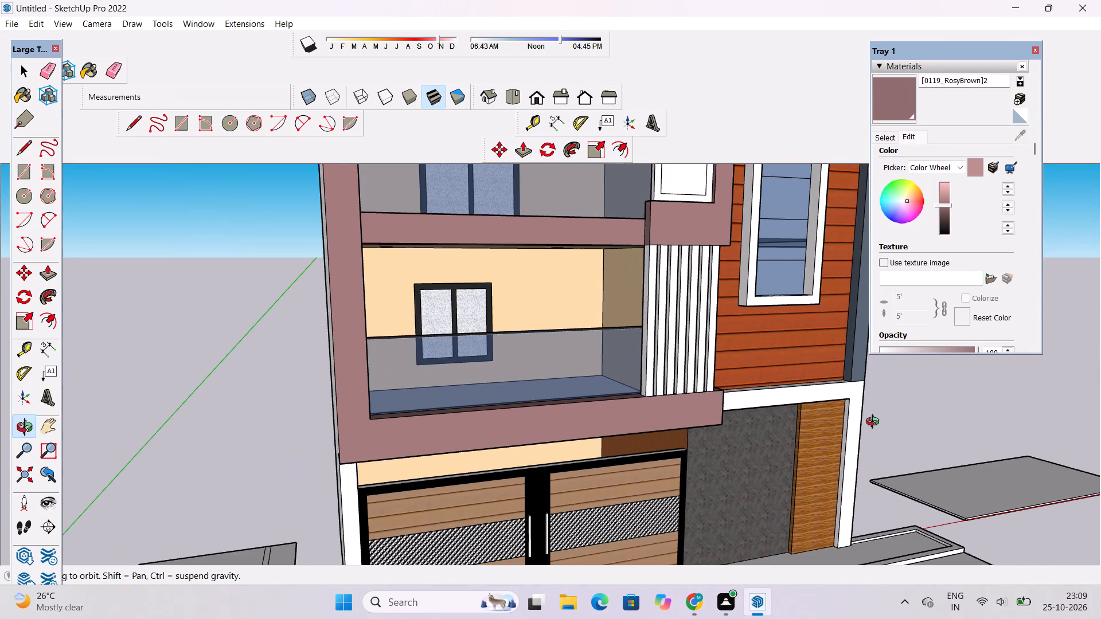
left_click_drag(769, 395, 747, 475)
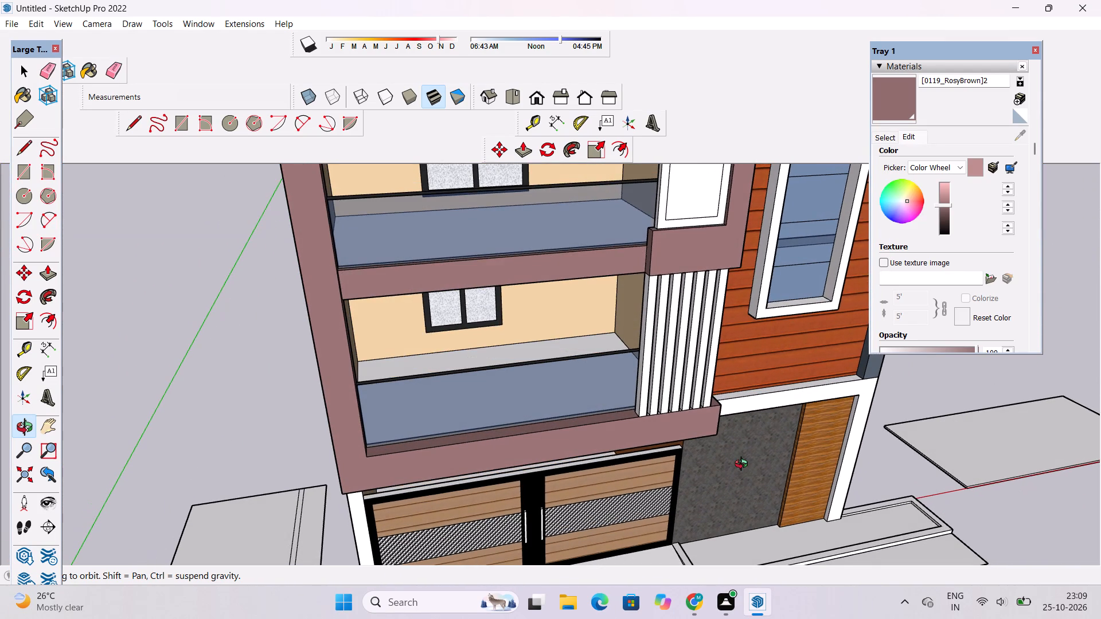
scroll(744, 459, "down", 2)
left_click_drag(769, 430, 740, 449, "shift")
left_click_drag(735, 442, 732, 406)
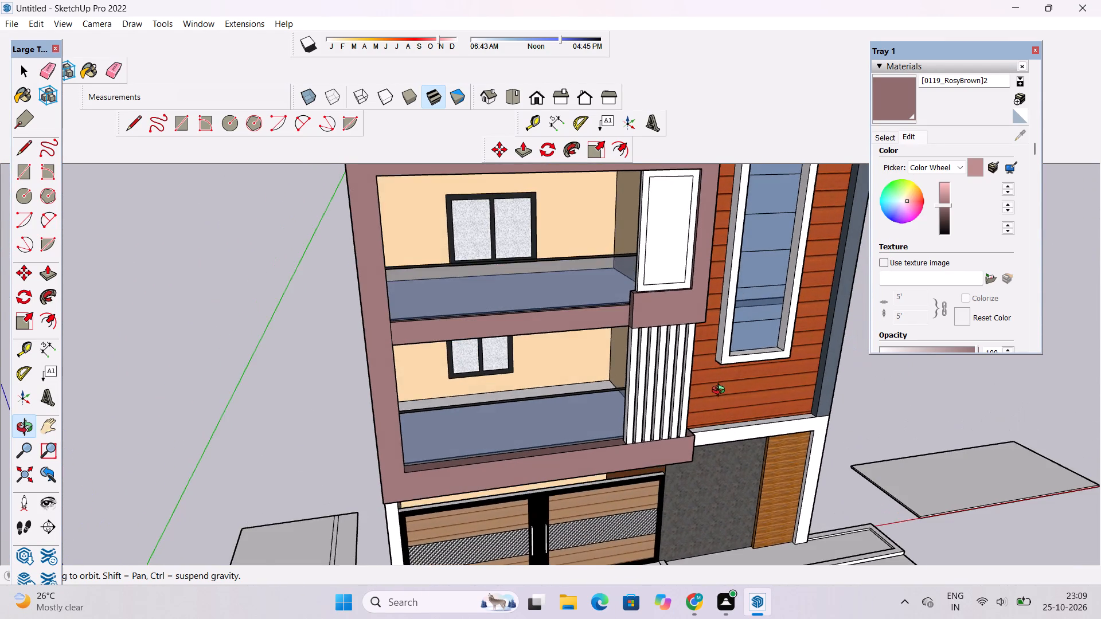
scroll(721, 391, "down", 2)
left_click_drag(699, 356, 668, 407, "shift")
left_click_drag(627, 423, 579, 369)
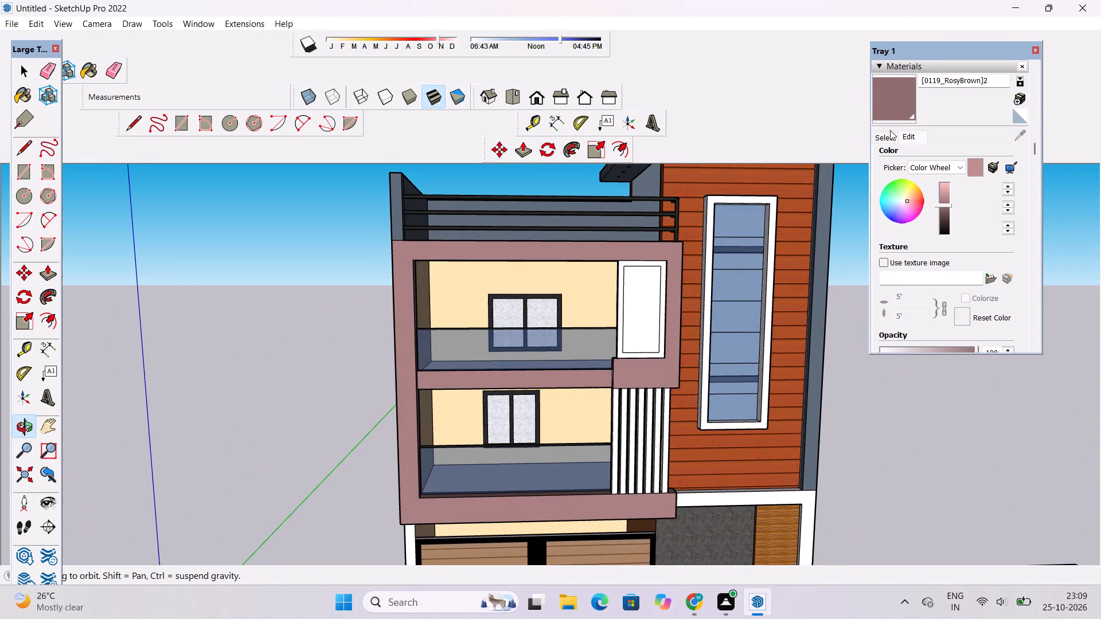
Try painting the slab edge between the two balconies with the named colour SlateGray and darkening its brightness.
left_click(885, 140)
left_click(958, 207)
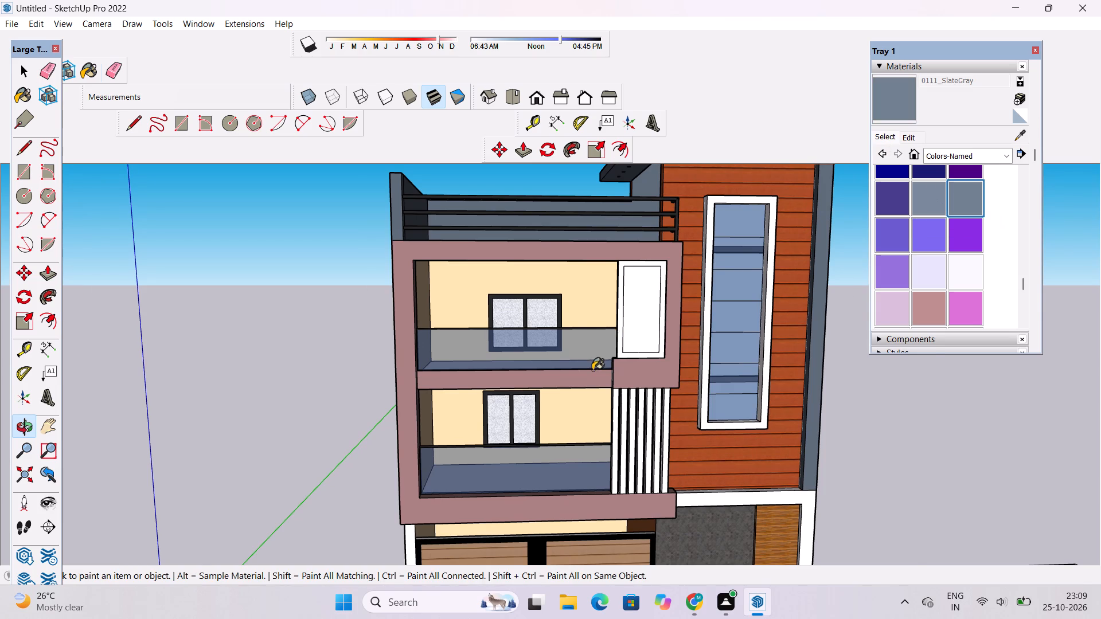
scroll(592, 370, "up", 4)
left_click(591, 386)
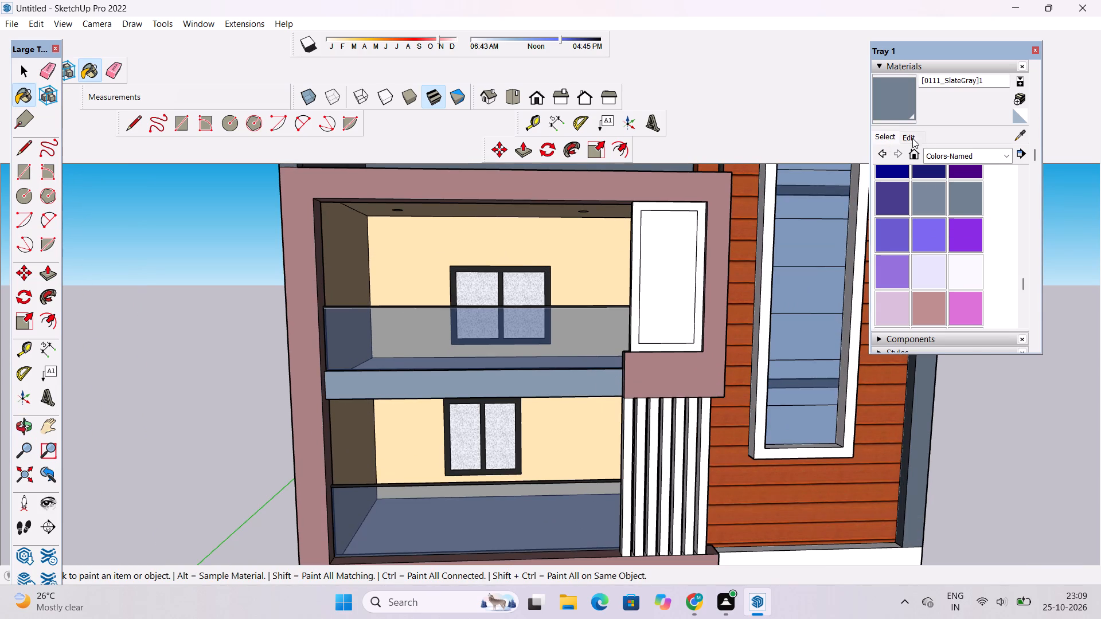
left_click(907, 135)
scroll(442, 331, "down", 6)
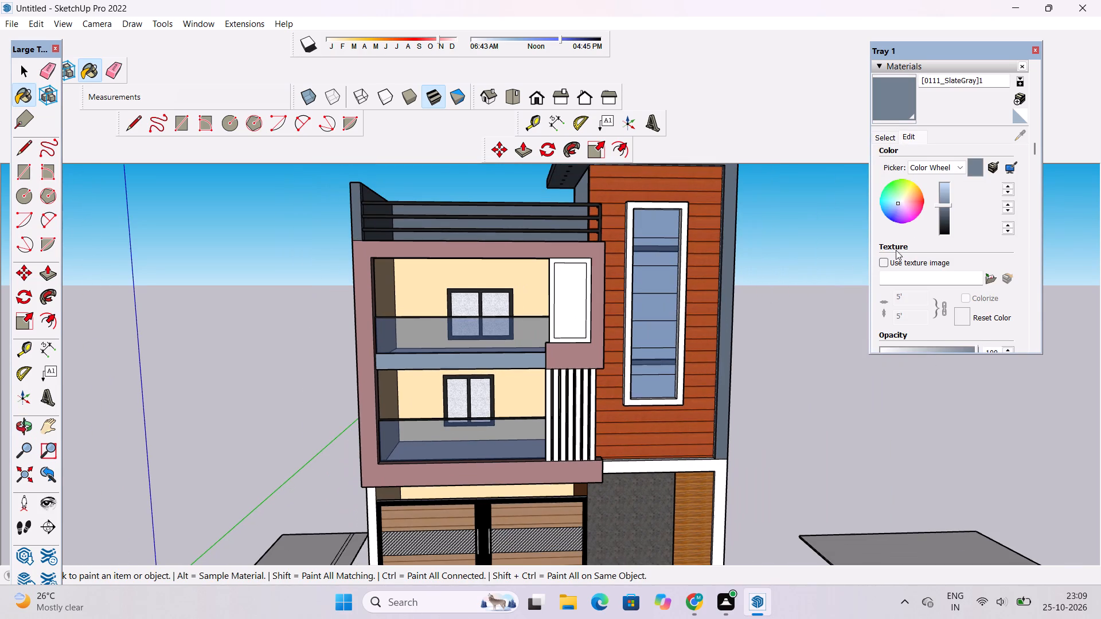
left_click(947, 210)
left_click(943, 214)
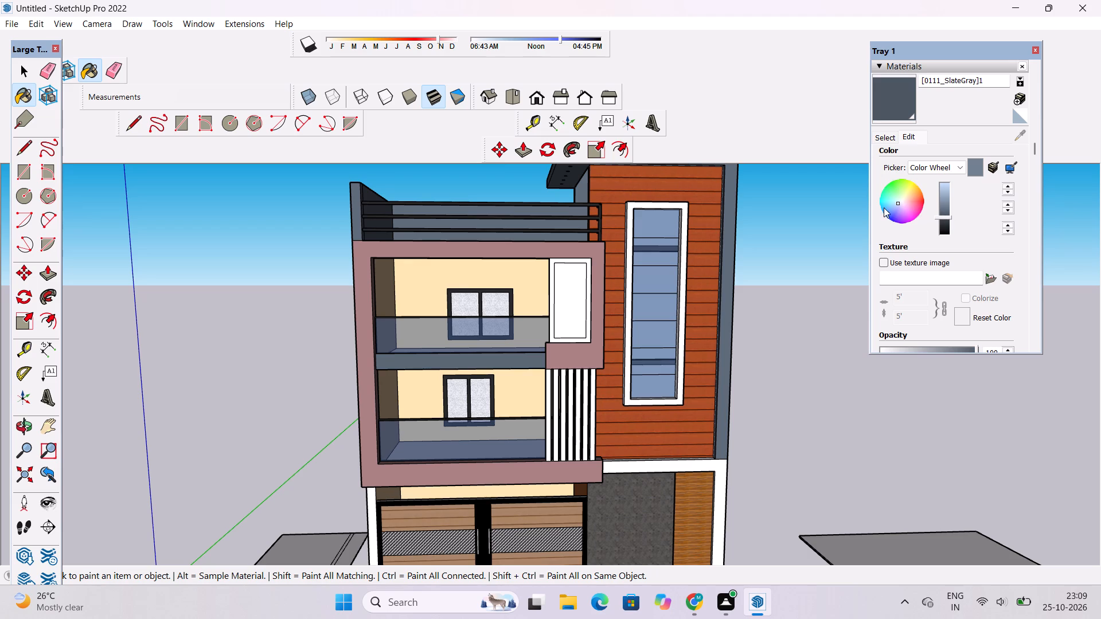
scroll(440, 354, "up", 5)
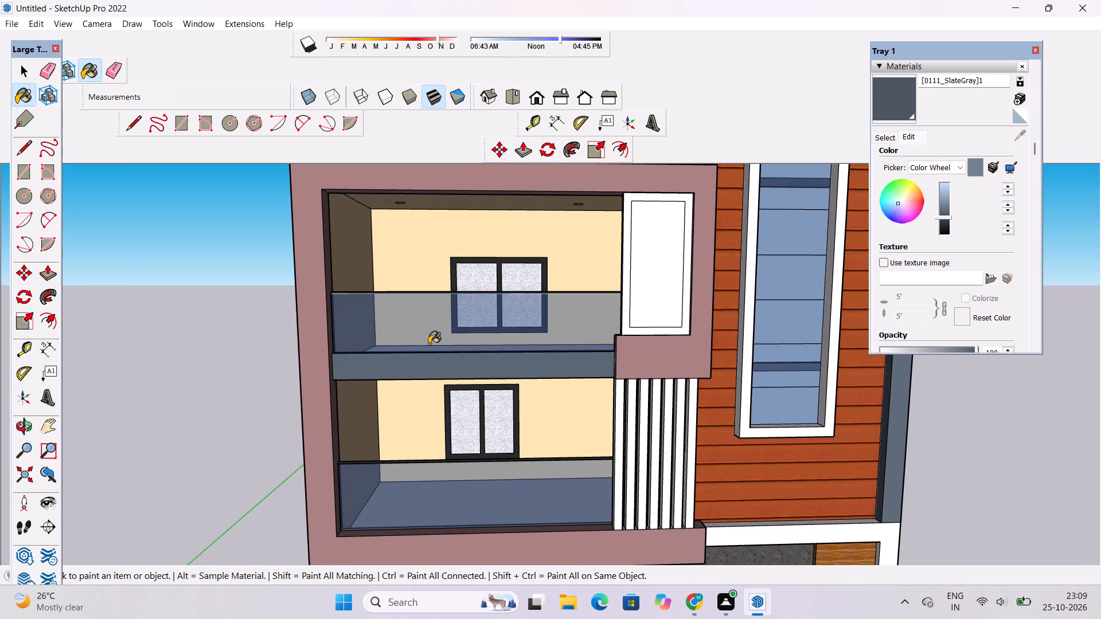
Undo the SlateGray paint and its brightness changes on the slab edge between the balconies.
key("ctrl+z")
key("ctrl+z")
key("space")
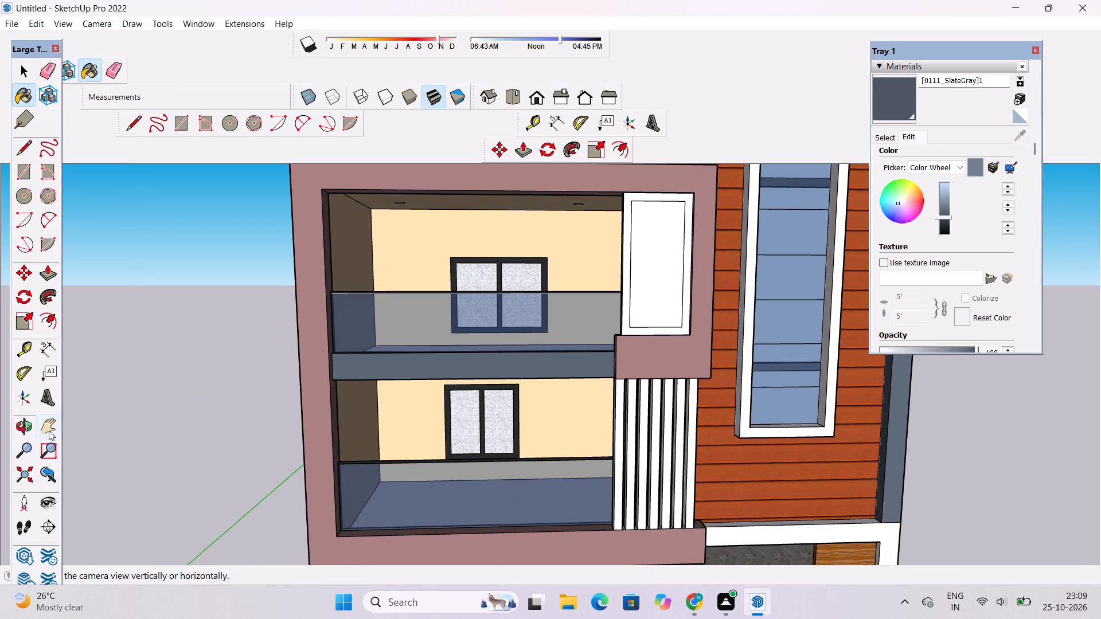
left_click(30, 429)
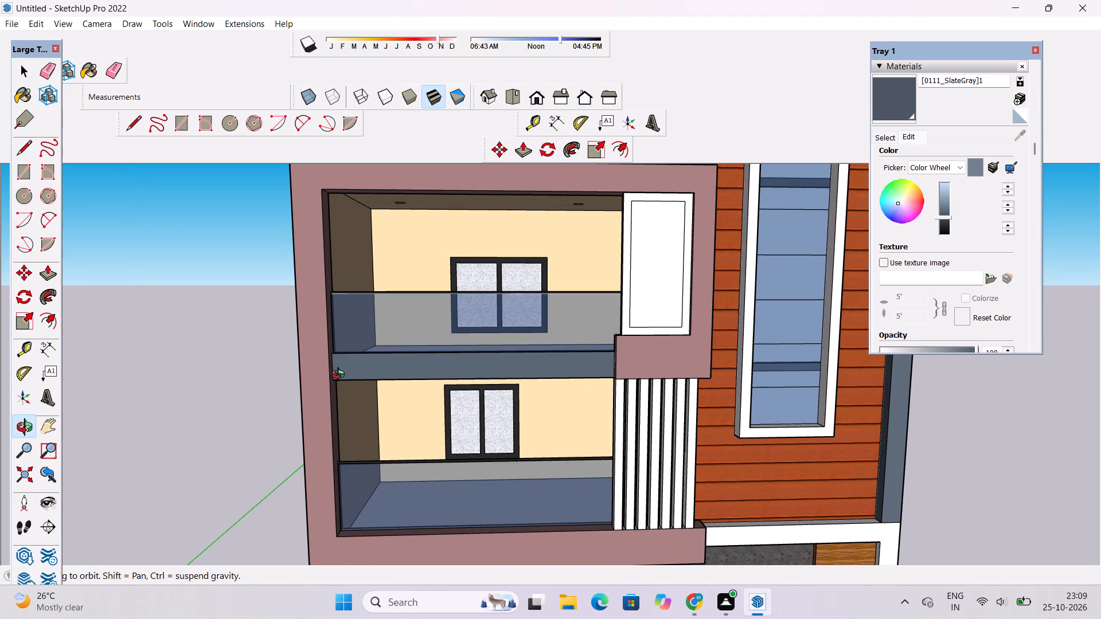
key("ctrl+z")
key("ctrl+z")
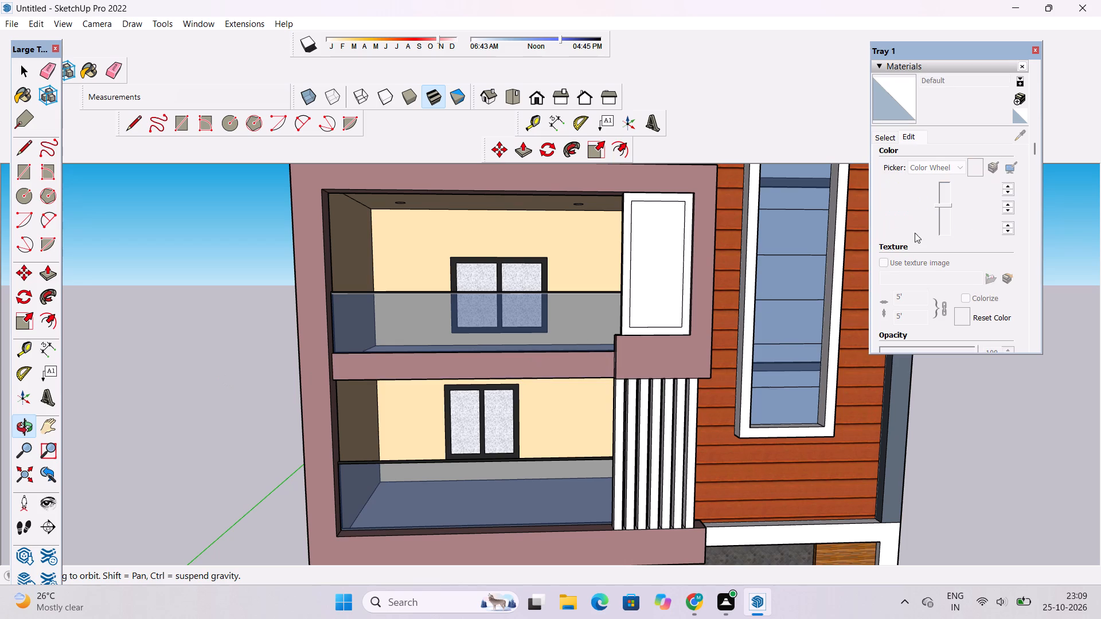
Paint the front of the slab edge between the two balconies with the named colour DarkGray.
left_click(881, 130)
left_click(879, 138)
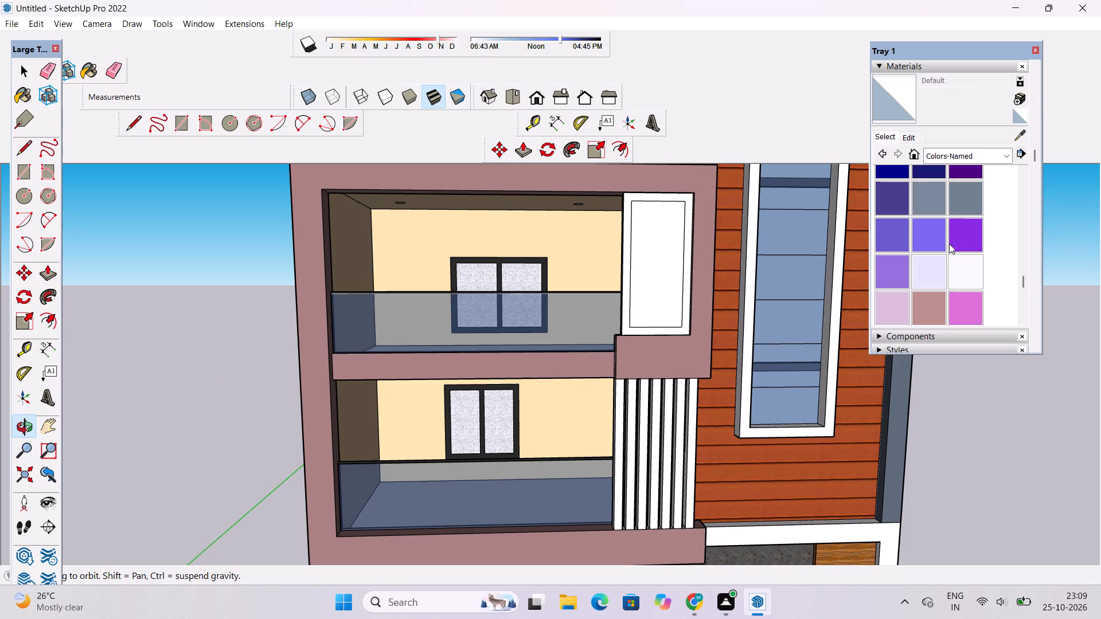
scroll(949, 248, "down", 4)
left_click(957, 215)
scroll(592, 350, "up", 4)
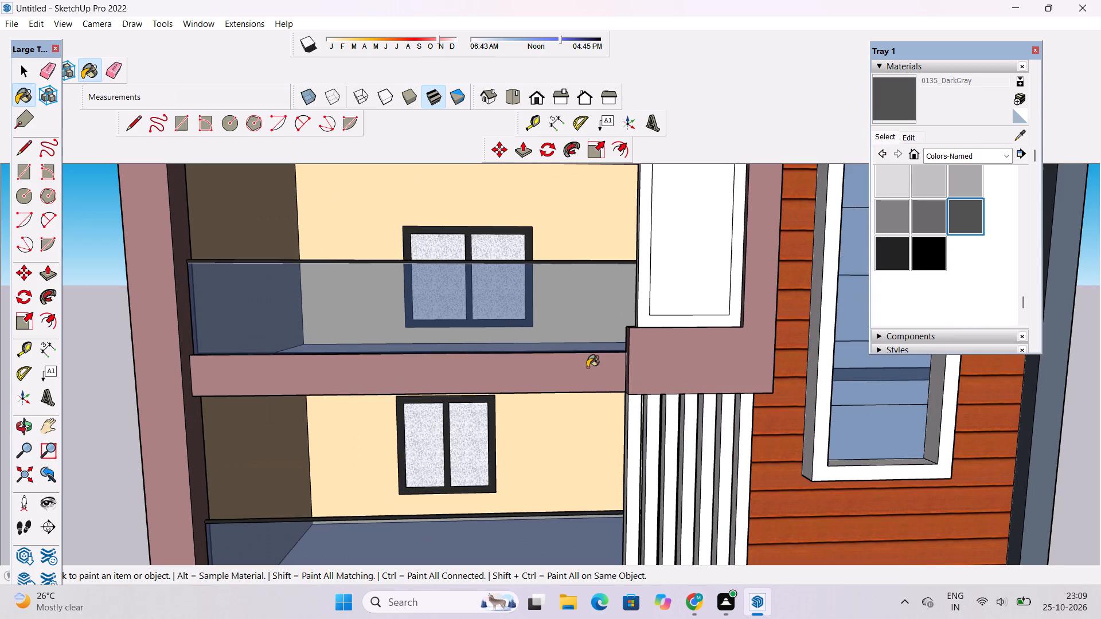
left_click(587, 369)
scroll(600, 378, "down", 5)
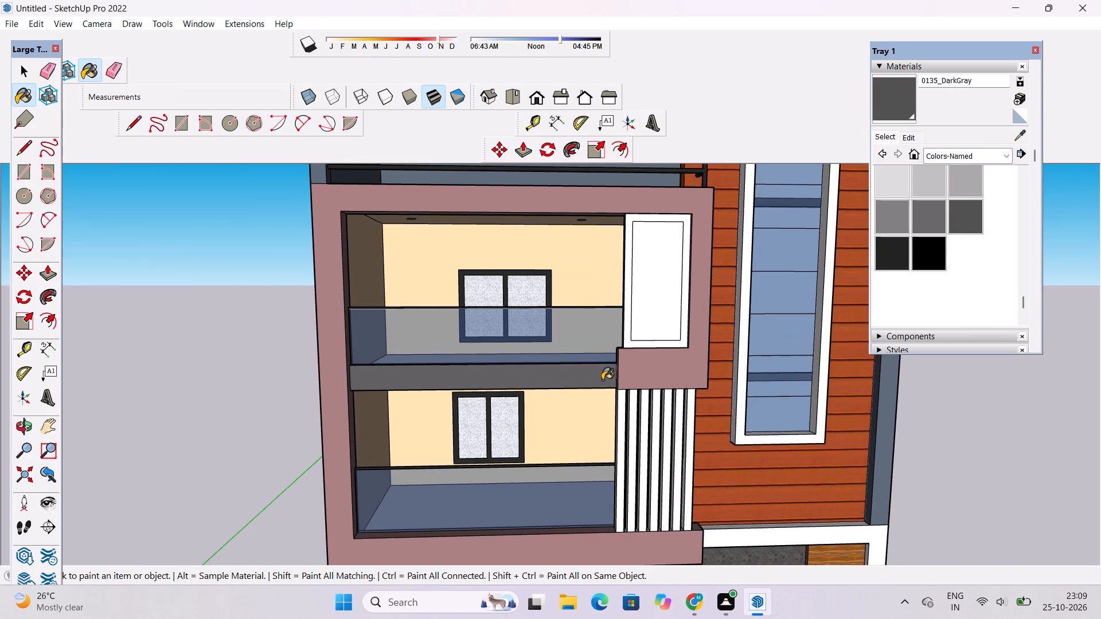
Examine the repainted slab edge and the whole facade from the side and from the front.
key("o")
left_click_drag(478, 404, 689, 403)
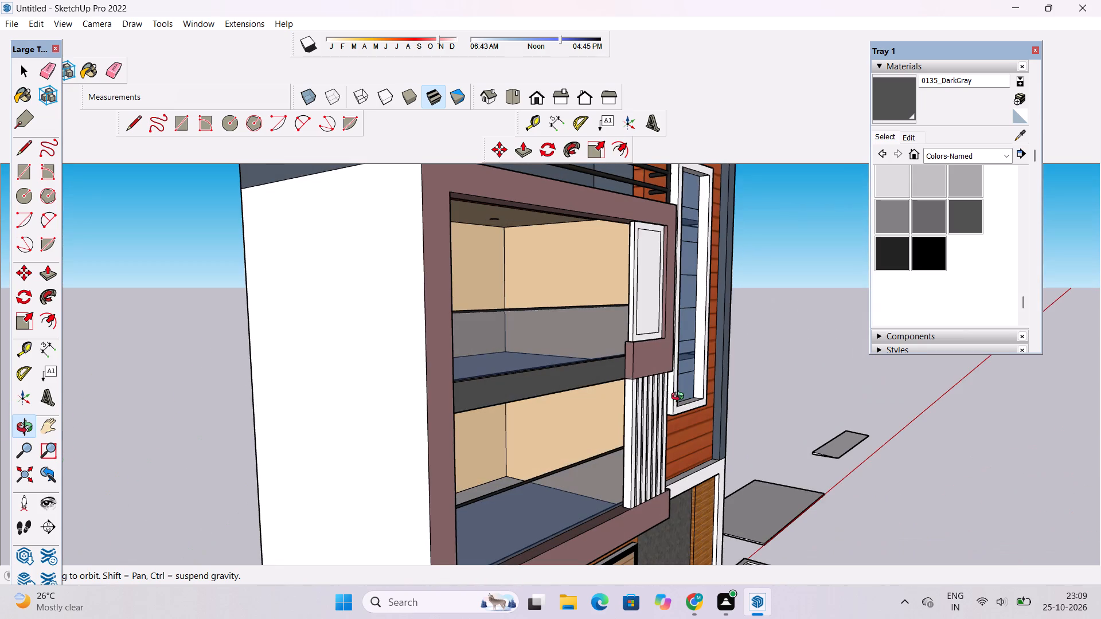
left_click_drag(654, 398, 641, 398, "shift")
scroll(624, 397, "down", 1)
left_click(631, 397, "shift")
left_click_drag(631, 395, 604, 391)
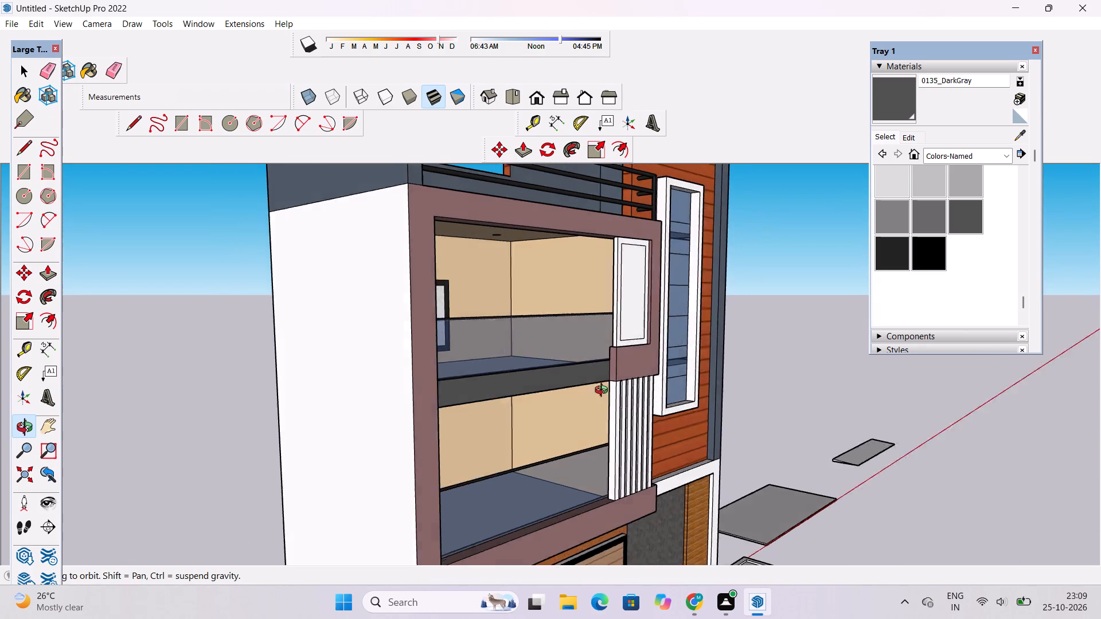
left_click_drag(604, 391, 507, 369)
scroll(569, 331, "up", 1)
left_click_drag(586, 330, 589, 340, "shift")
left_click_drag(623, 342, 531, 336)
scroll(528, 323, "down", 3)
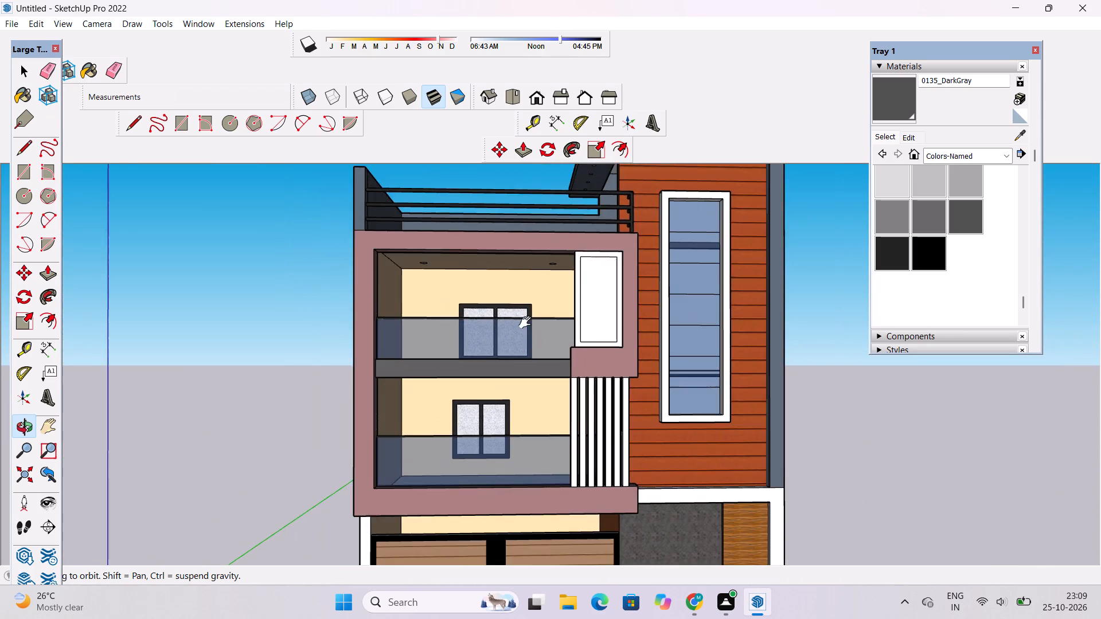
Examine the balconies, the front gate's patterned panels and the paving and road in front of the house.
left_click_drag(555, 348, 576, 258, "shift")
scroll(576, 258, "down", 2)
left_click_drag(573, 260, 582, 274)
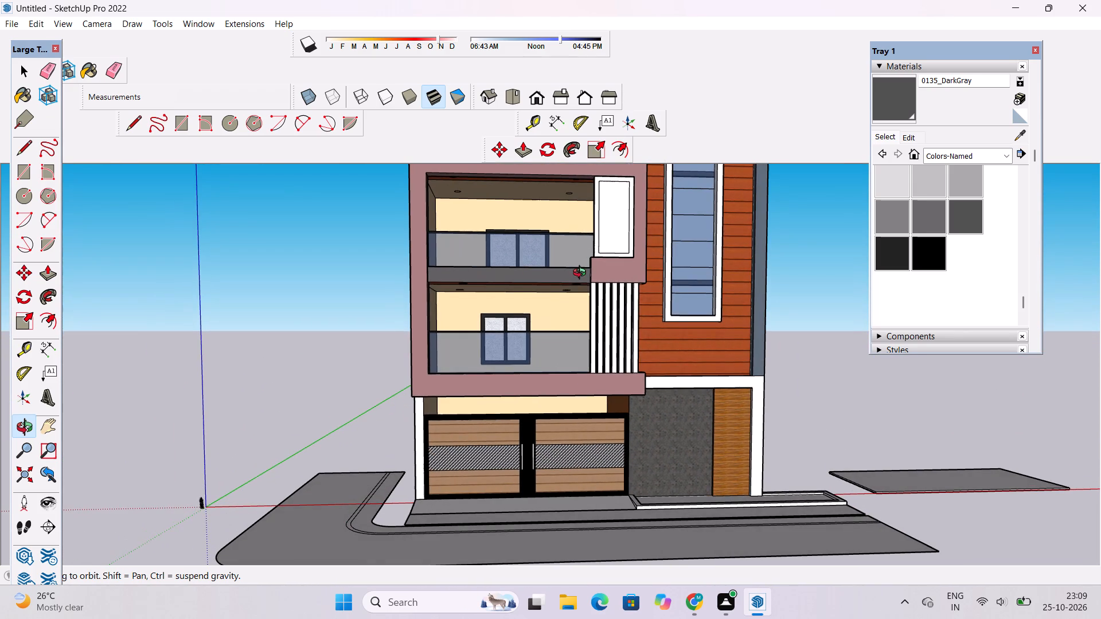
left_click(598, 286, "shift")
scroll(570, 480, "up", 18, "shift")
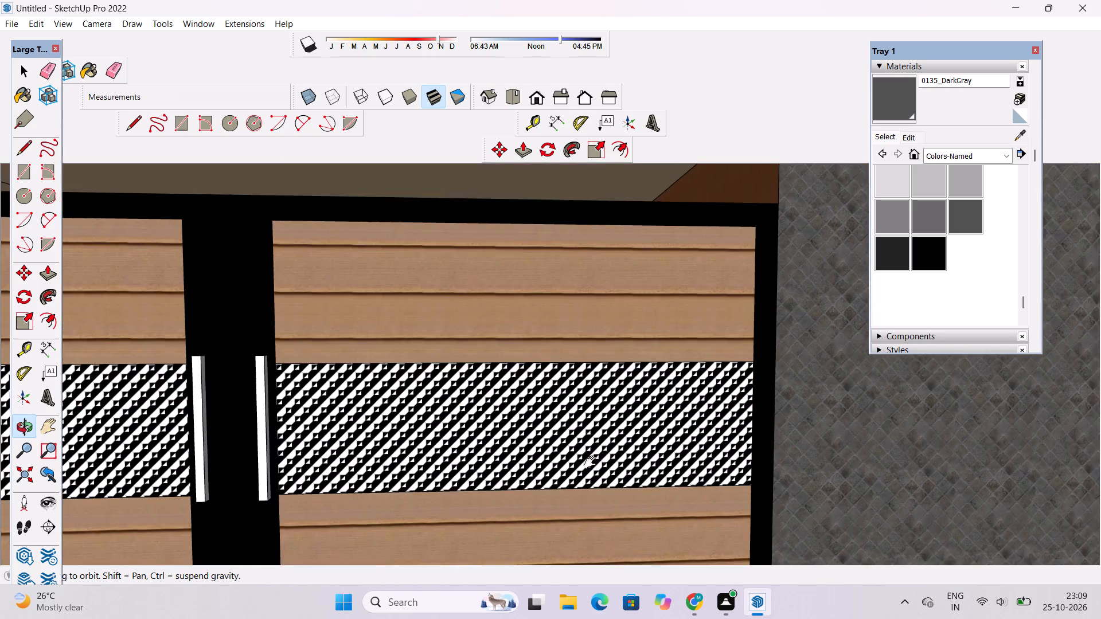
scroll(592, 463, "up", 10, "shift")
scroll(487, 449, "down", 19, "shift")
left_click_drag(650, 396, 652, 405, "shift")
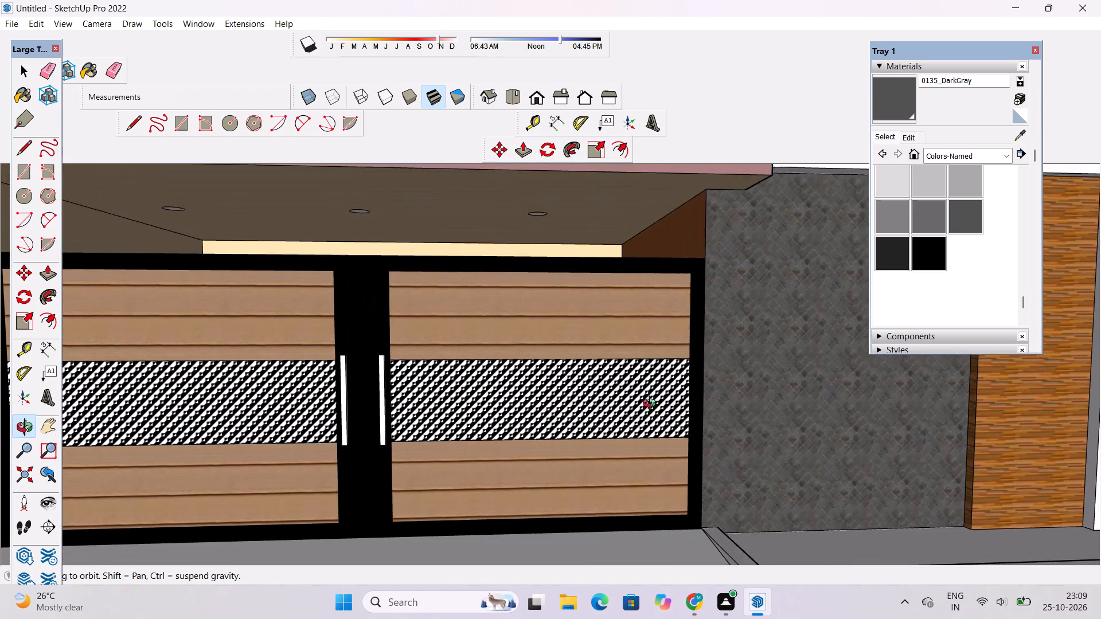
scroll(652, 405, "down", 5)
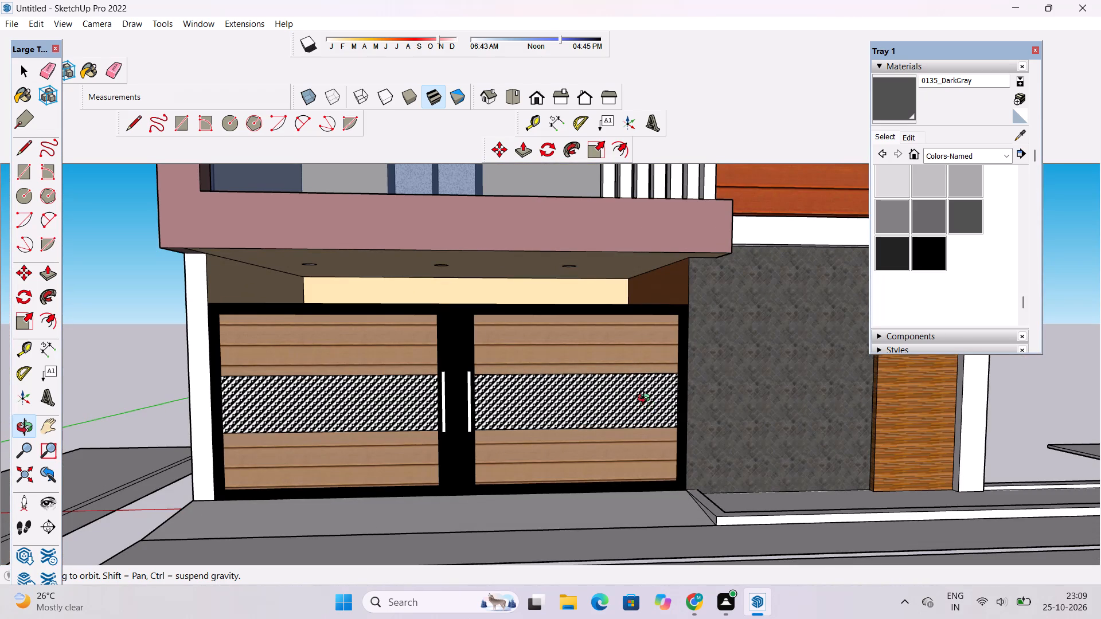
scroll(470, 442, "down", 5)
scroll(321, 445, "down", 2)
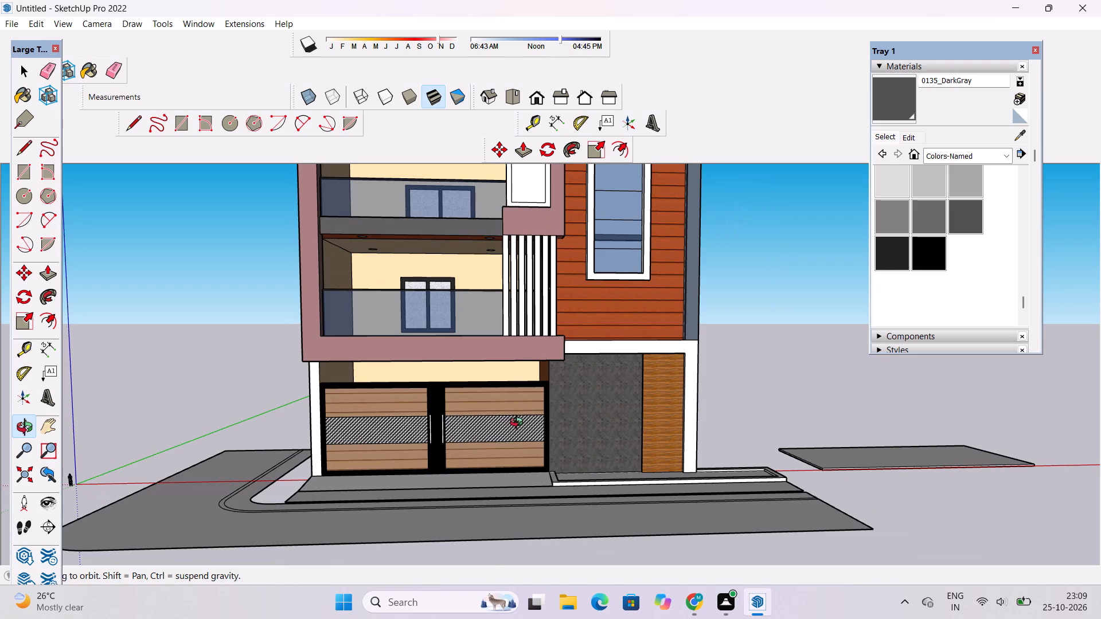
scroll(521, 422, "up", 1)
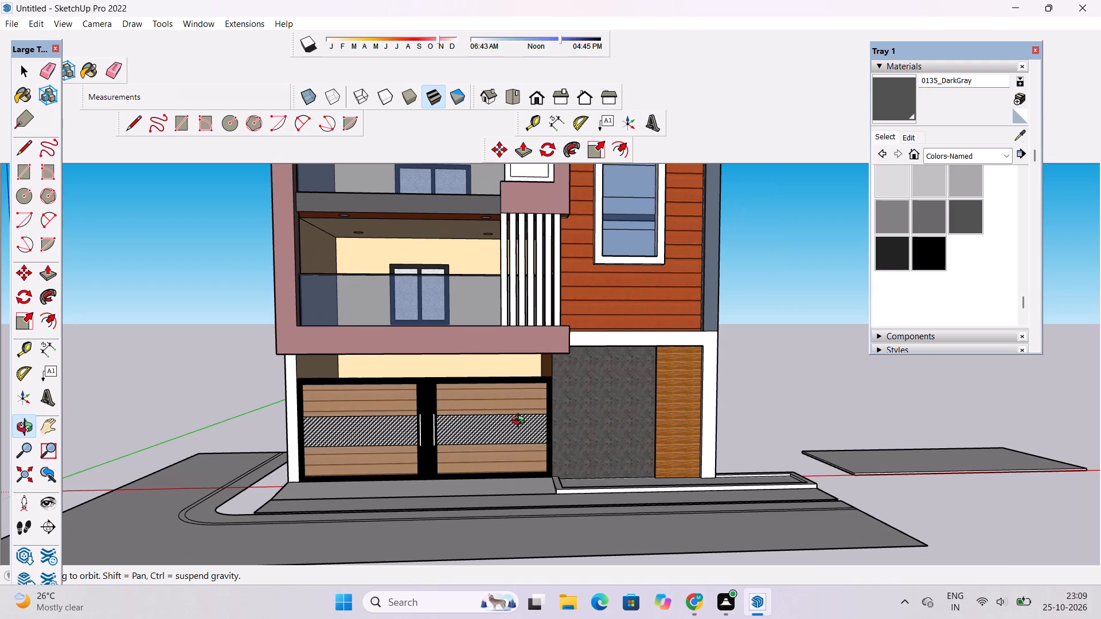
scroll(521, 421, "down", 1)
left_click_drag(541, 437, 529, 535)
left_click_drag(525, 492, 528, 521)
left_click_drag(481, 514, 499, 516)
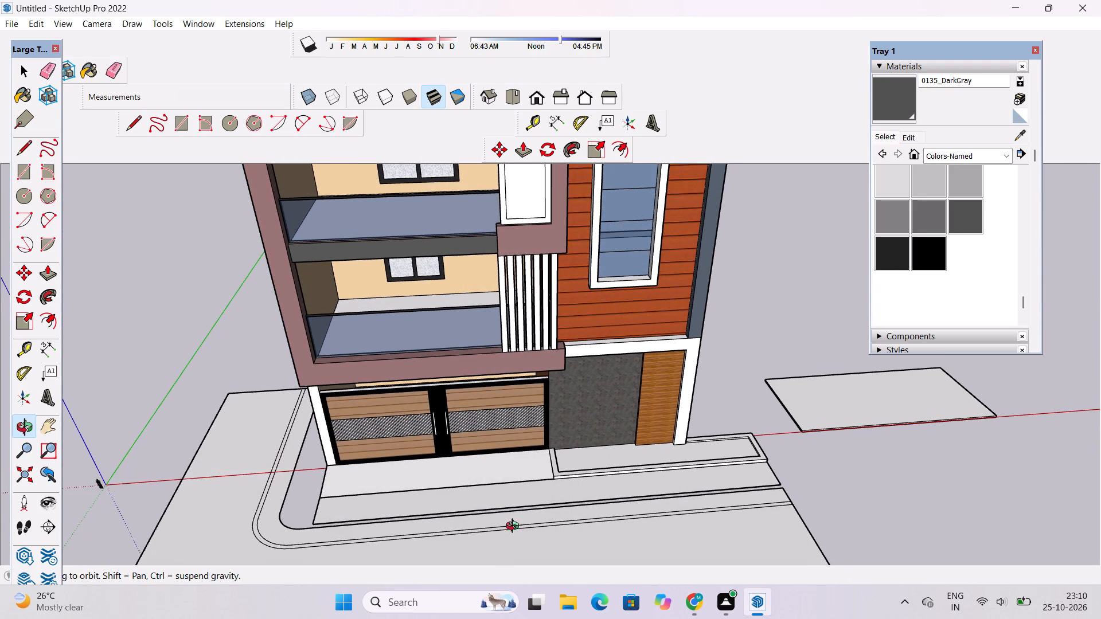
scroll(497, 559, "up", 5)
scroll(504, 464, "up", 3)
scroll(506, 455, "down", 4)
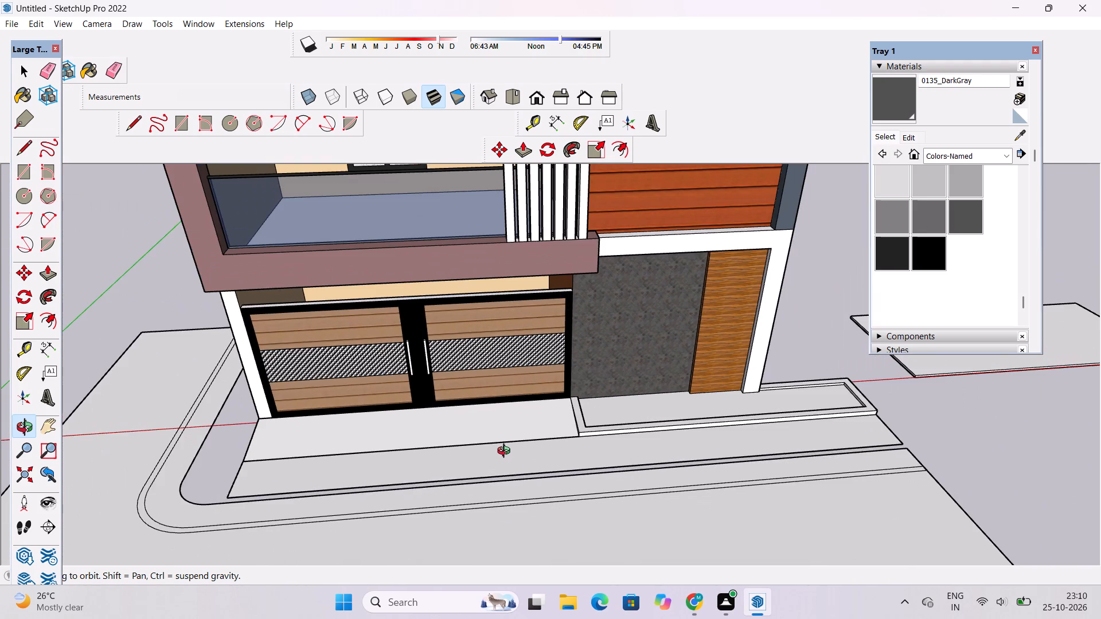
scroll(508, 450, "down", 7)
Make a group of the whole L-shaped road slab and its kerb lines in front of the house.
left_click_drag(552, 471, 482, 491)
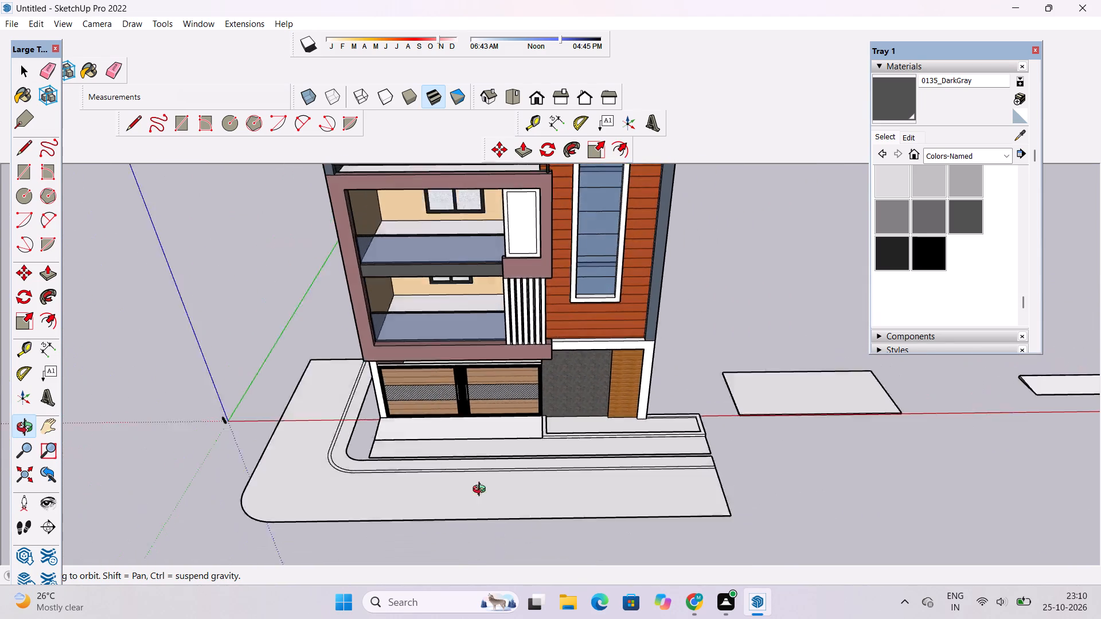
left_click_drag(482, 491, 405, 505)
scroll(494, 374, "down", 4)
scroll(560, 500, "up", 6)
left_click_drag(620, 505, 476, 510)
scroll(546, 477, "up", 3)
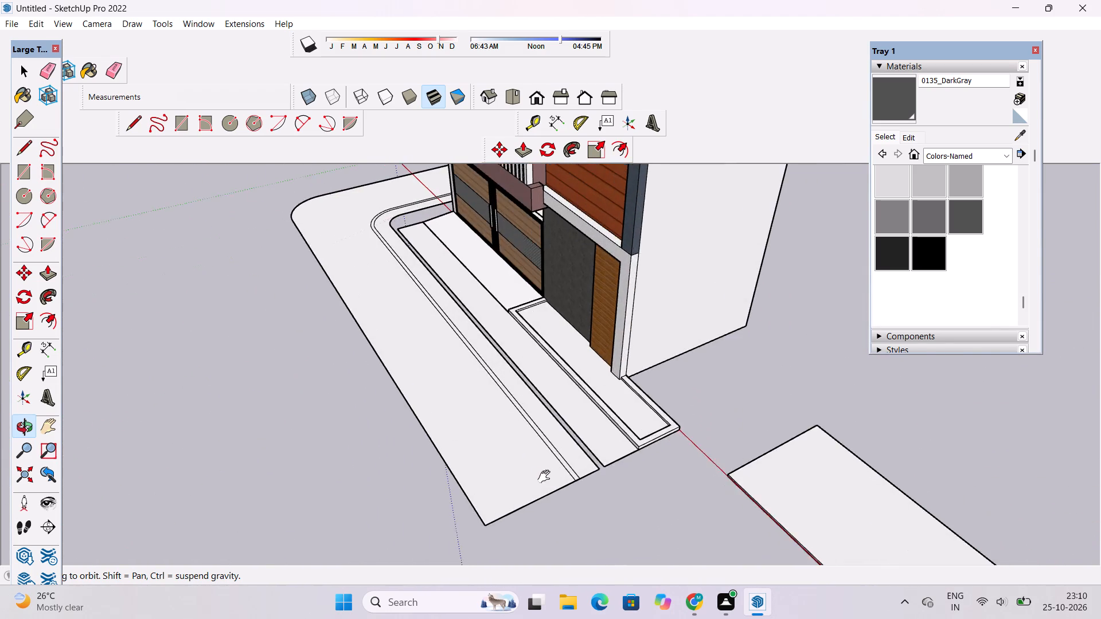
left_click_drag(534, 472, 494, 487, "shift")
left_click_drag(505, 489, 534, 468)
key("space")
scroll(520, 480, "up", 2)
triple_click(520, 480)
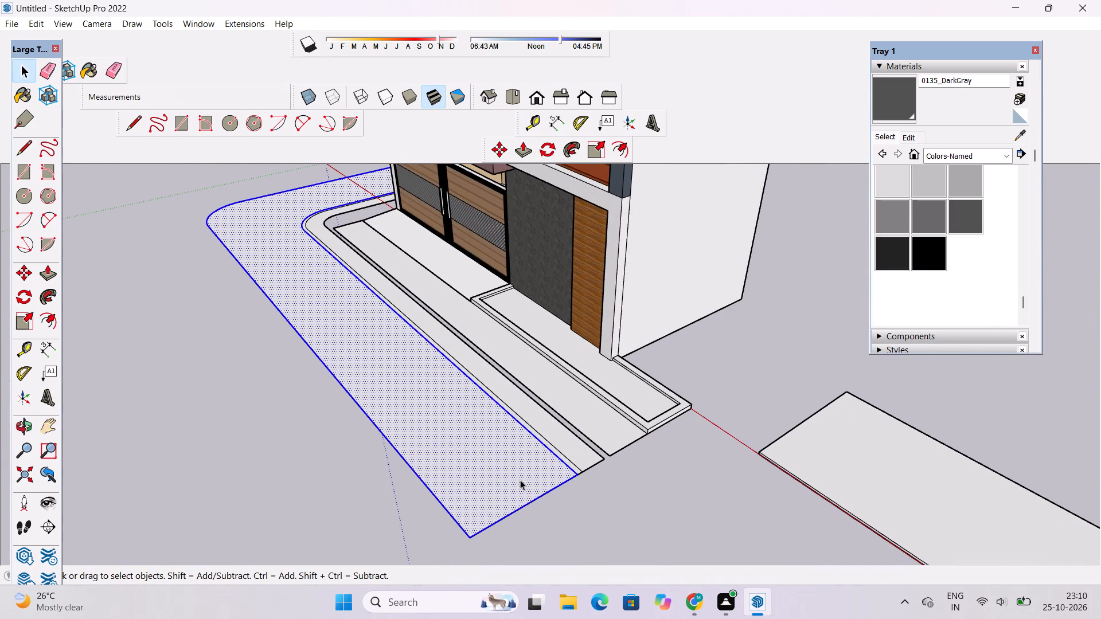
left_click(520, 480)
right_click(520, 479)
left_click(582, 321)
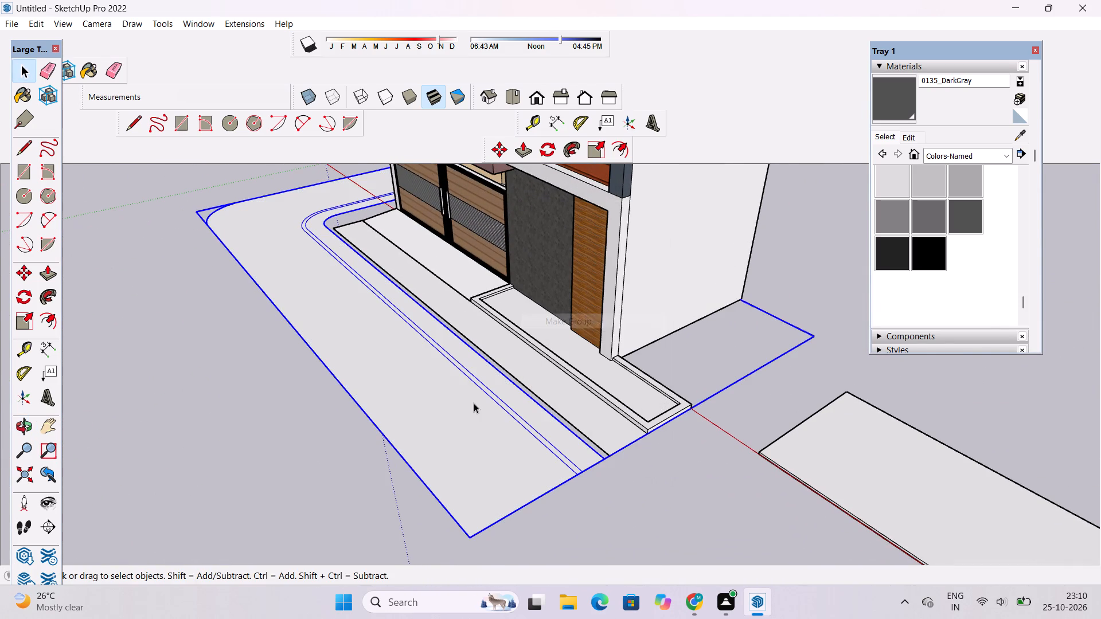
left_click(635, 487)
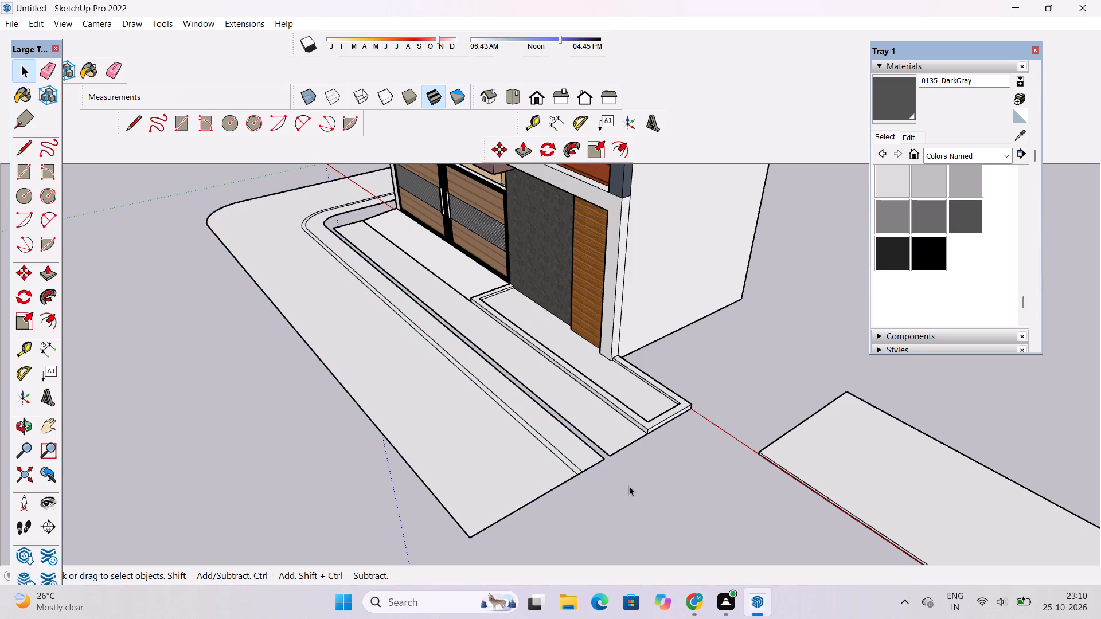
Move the larger loose rectangular slab beside the house much farther away, along the red axis.
scroll(604, 488, "down", 2)
scroll(569, 437, "up", 5)
scroll(596, 457, "down", 6)
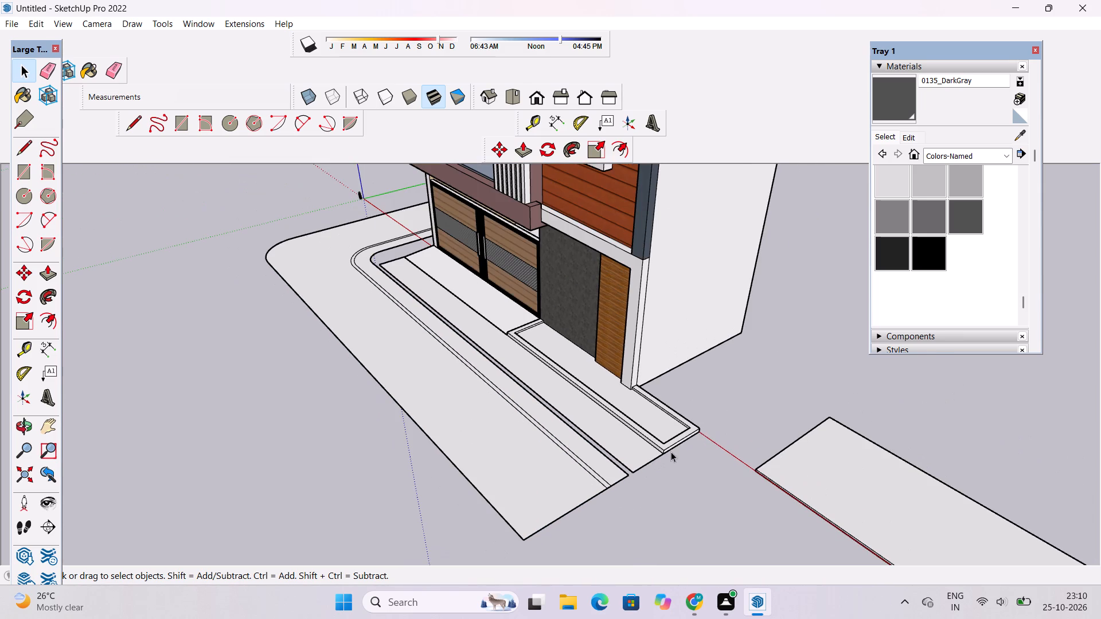
key("o")
left_click_drag(372, 436, 700, 424)
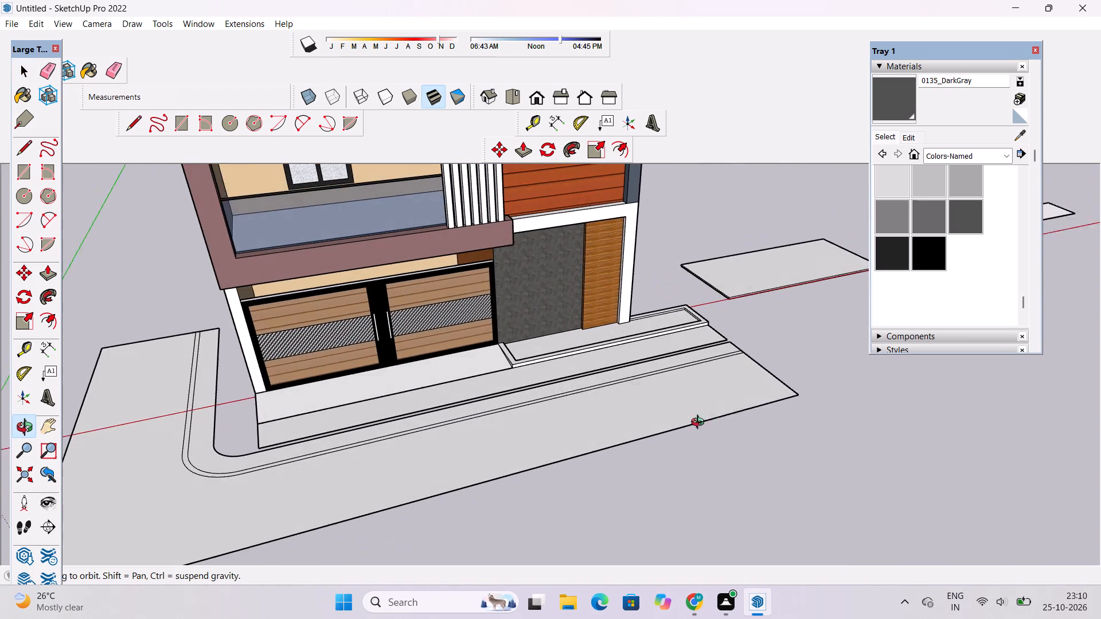
left_click_drag(700, 424, 694, 428)
left_click_drag(682, 424, 598, 431, "shift")
left_click_drag(655, 409, 438, 477)
left_click_drag(635, 414, 434, 414, "shift")
scroll(427, 413, "down", 6, "shift")
left_click_drag(398, 413, 501, 388)
scroll(449, 389, "down", 4)
key("space")
left_click(520, 381)
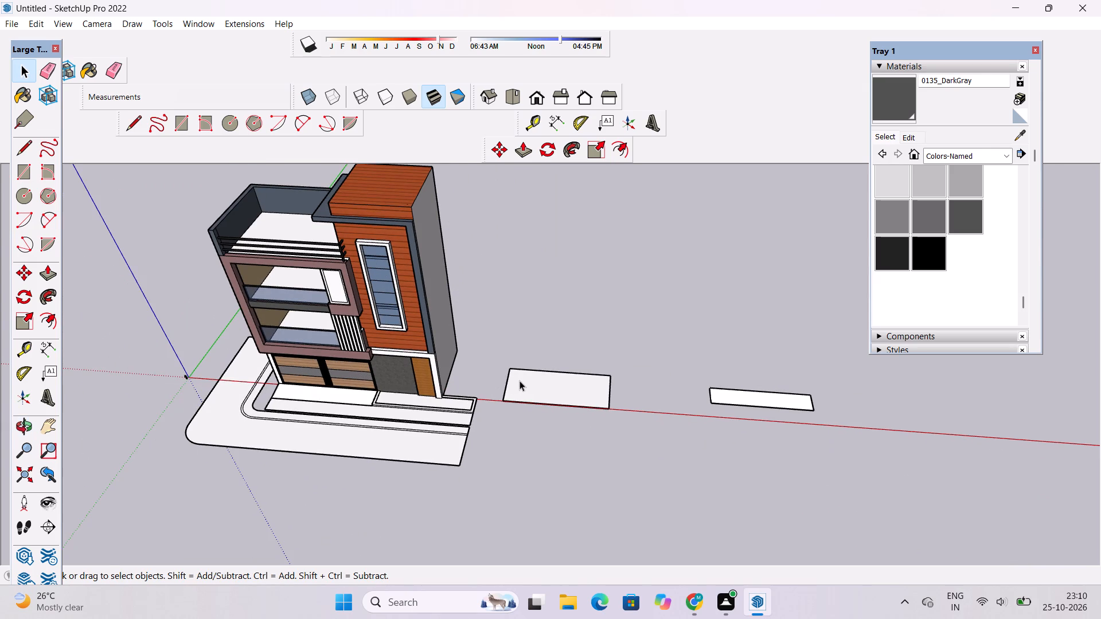
key("m")
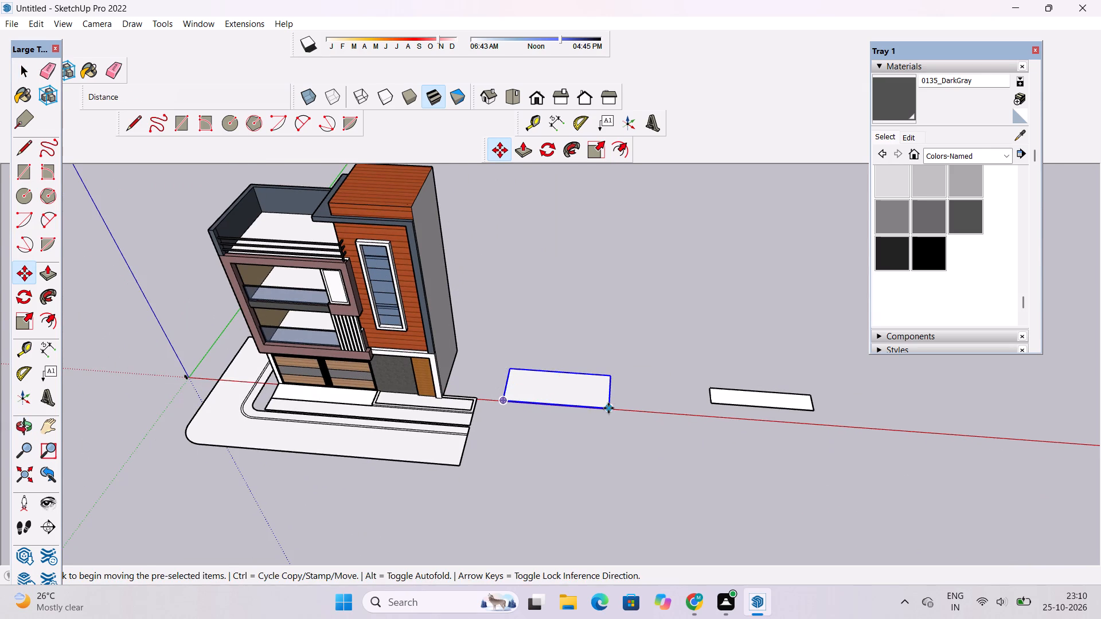
left_click(608, 408)
scroll(289, 371, "down", 10)
left_click(757, 415)
key("space")
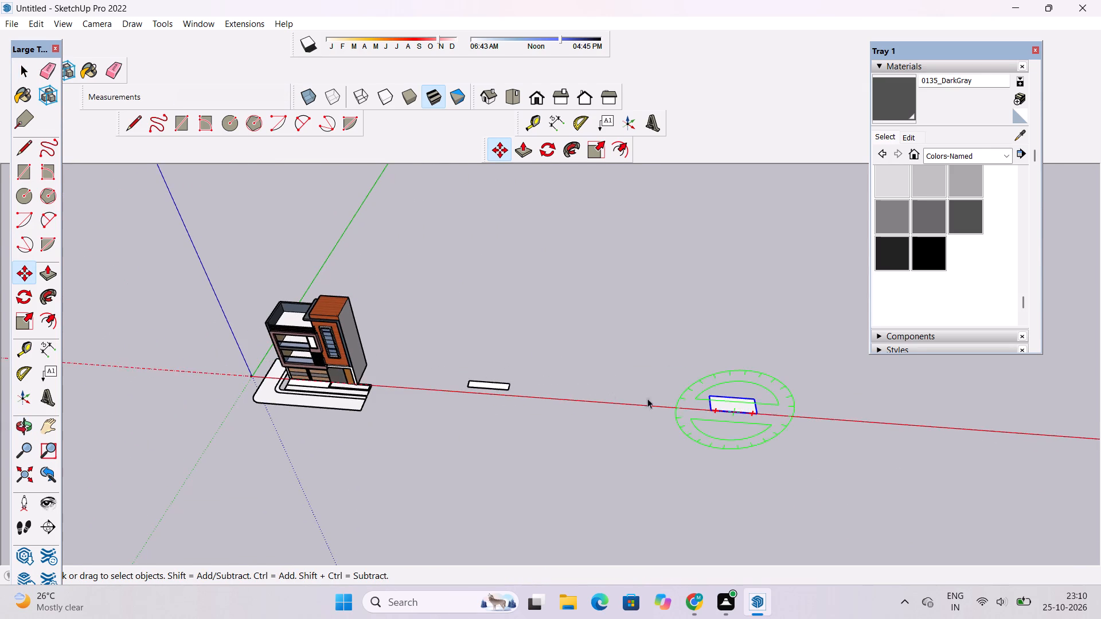
Move the narrow loose slab about 506' 6" away from the house, next to the larger rectangular slab.
scroll(567, 386, "up", 5)
left_click(468, 386)
key("m")
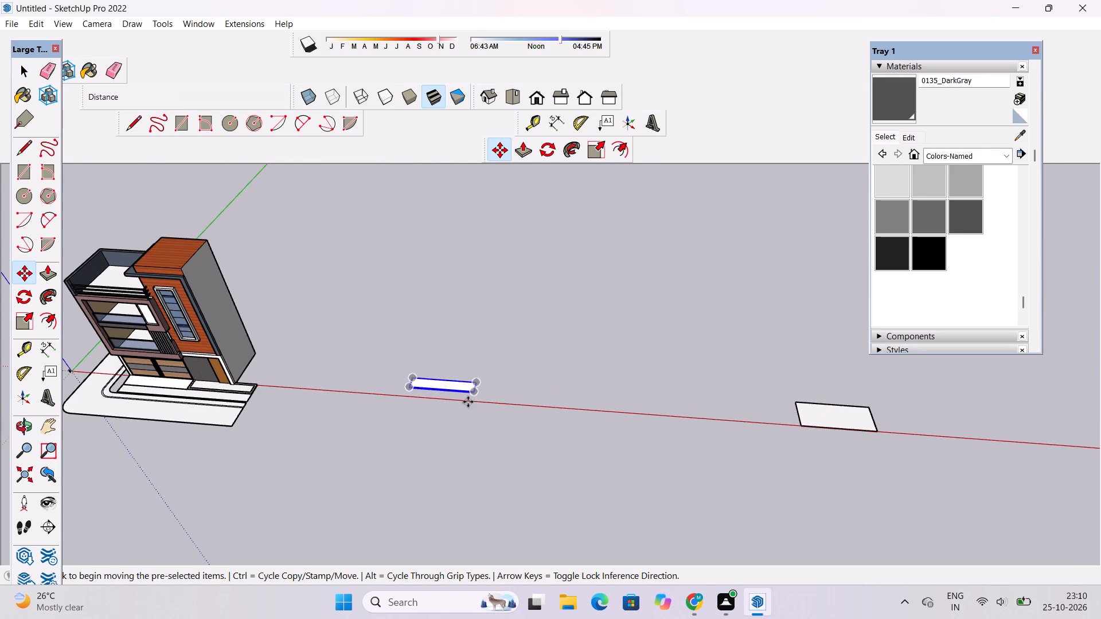
left_click(473, 393)
scroll(654, 426, "down", 3)
left_click(739, 413)
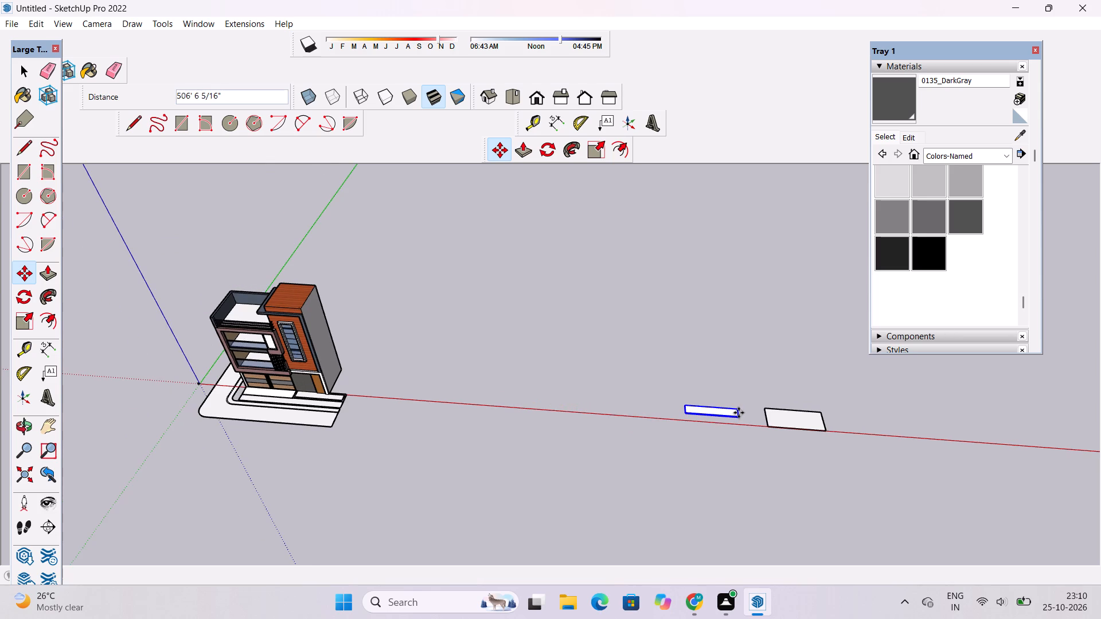
key("space")
left_click(841, 381)
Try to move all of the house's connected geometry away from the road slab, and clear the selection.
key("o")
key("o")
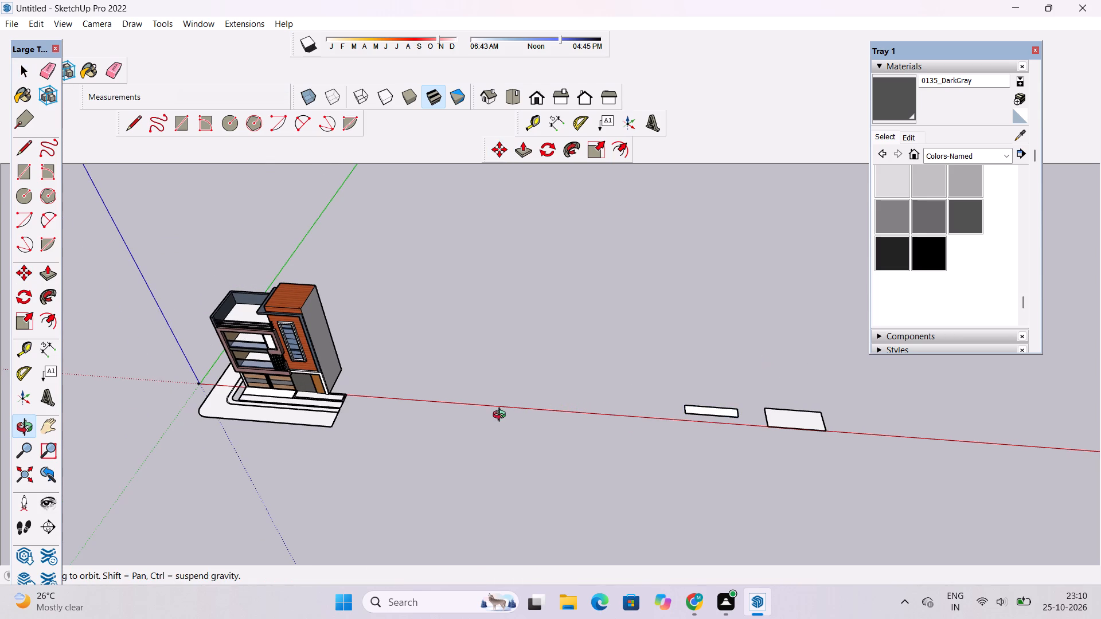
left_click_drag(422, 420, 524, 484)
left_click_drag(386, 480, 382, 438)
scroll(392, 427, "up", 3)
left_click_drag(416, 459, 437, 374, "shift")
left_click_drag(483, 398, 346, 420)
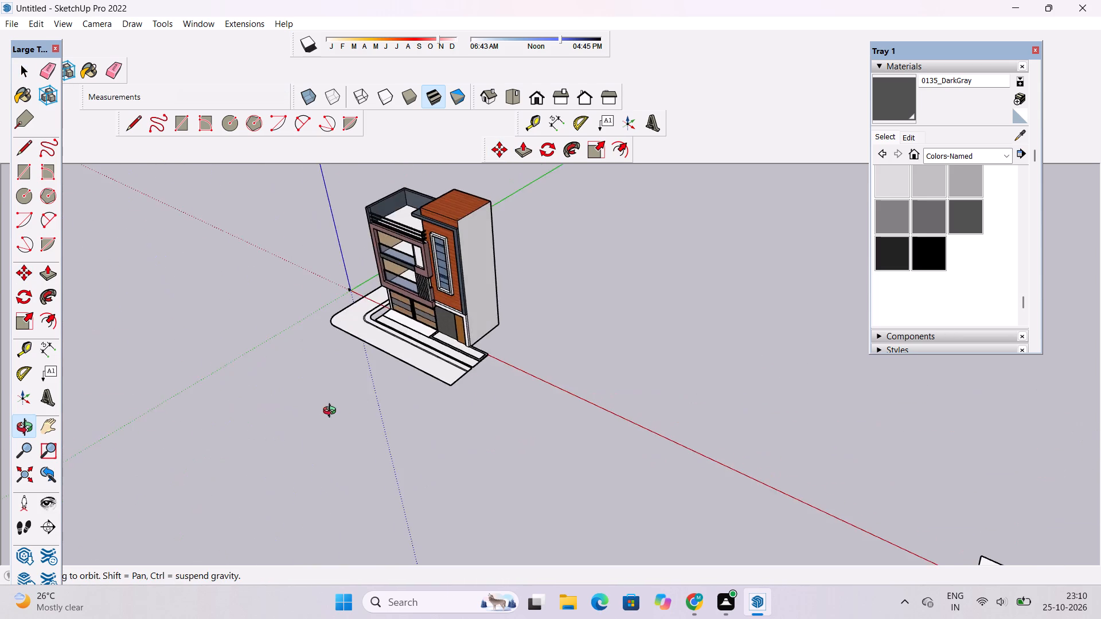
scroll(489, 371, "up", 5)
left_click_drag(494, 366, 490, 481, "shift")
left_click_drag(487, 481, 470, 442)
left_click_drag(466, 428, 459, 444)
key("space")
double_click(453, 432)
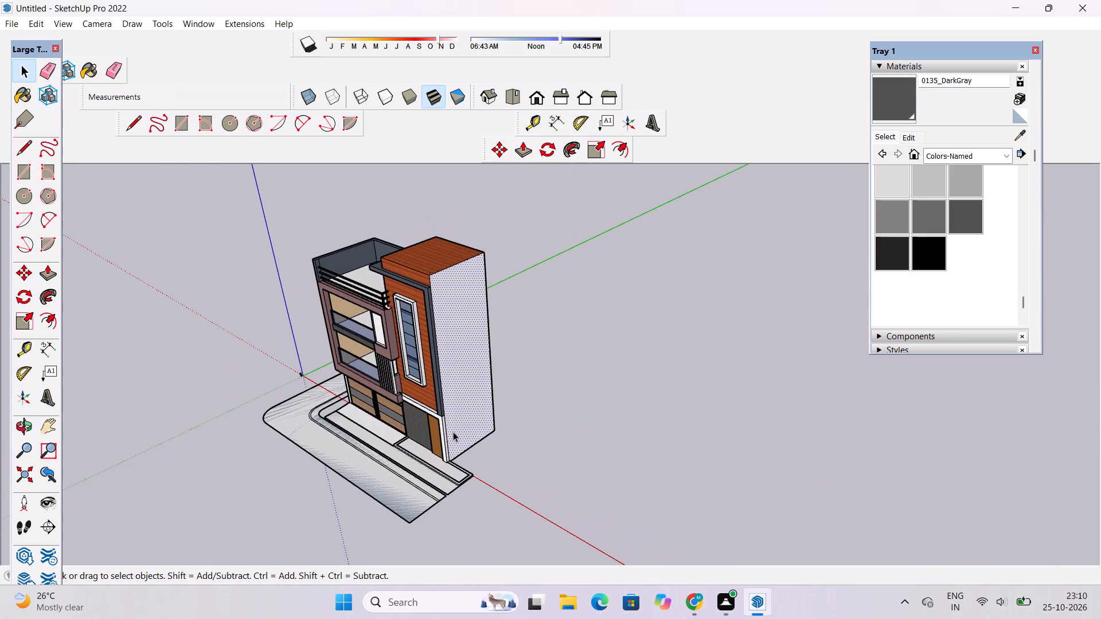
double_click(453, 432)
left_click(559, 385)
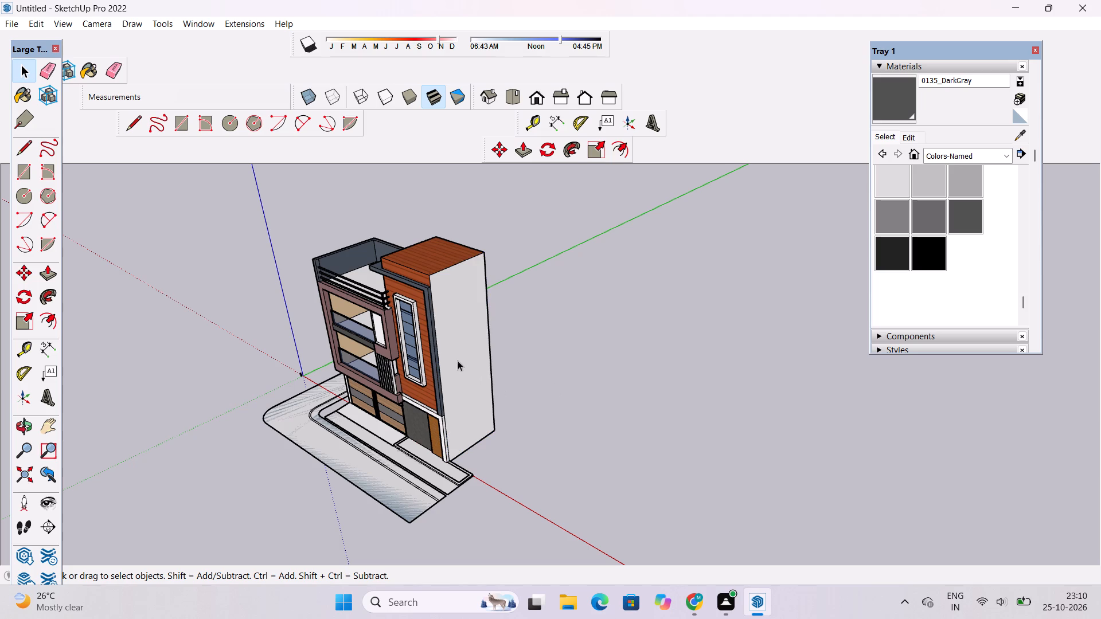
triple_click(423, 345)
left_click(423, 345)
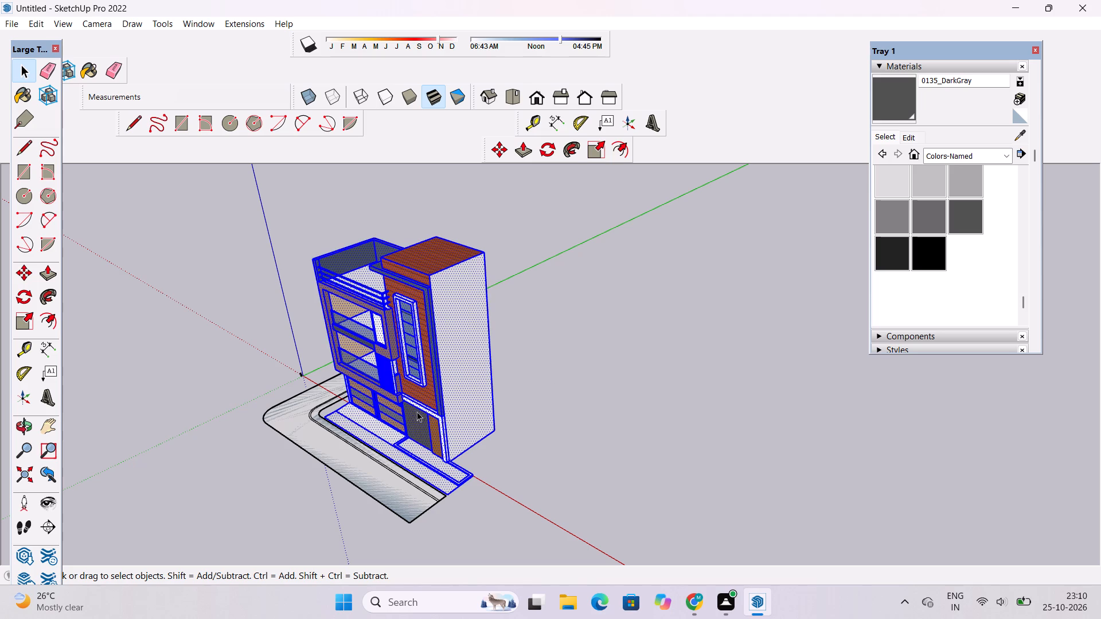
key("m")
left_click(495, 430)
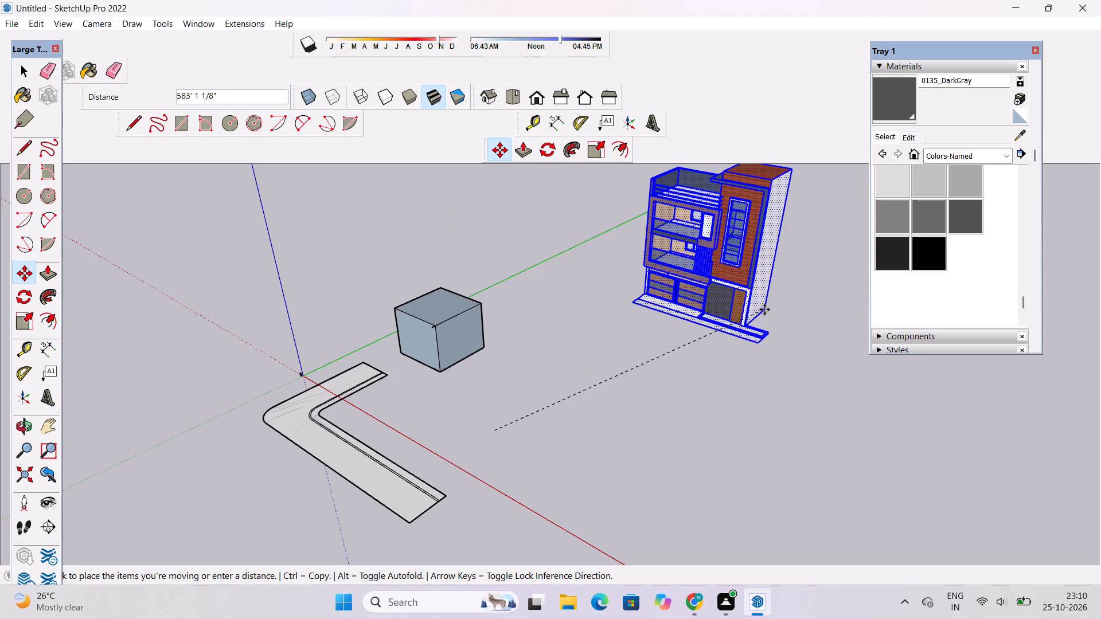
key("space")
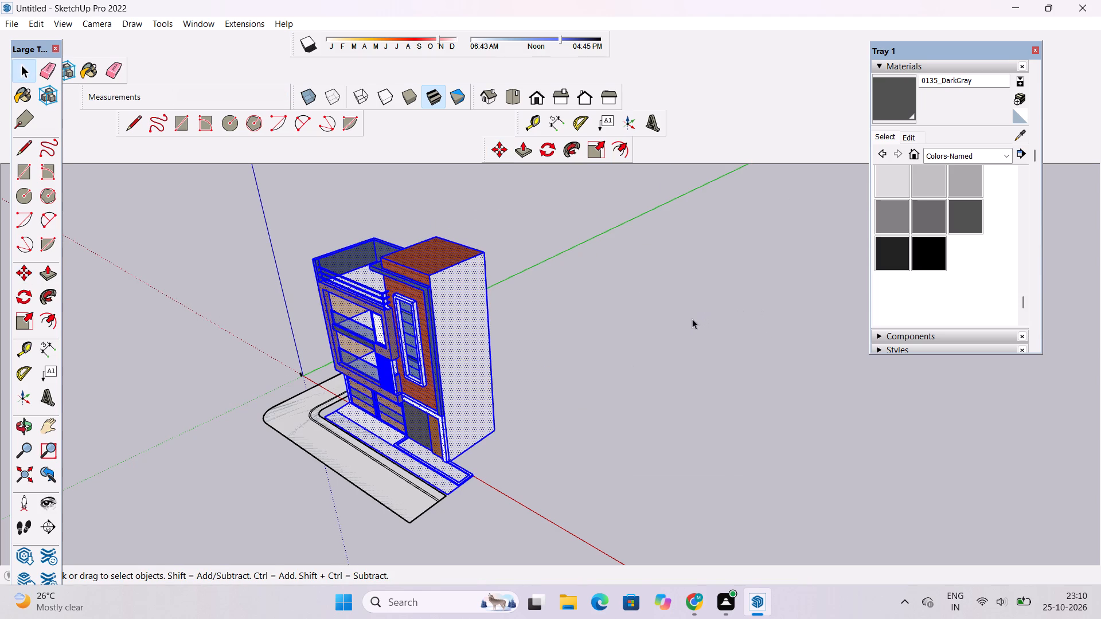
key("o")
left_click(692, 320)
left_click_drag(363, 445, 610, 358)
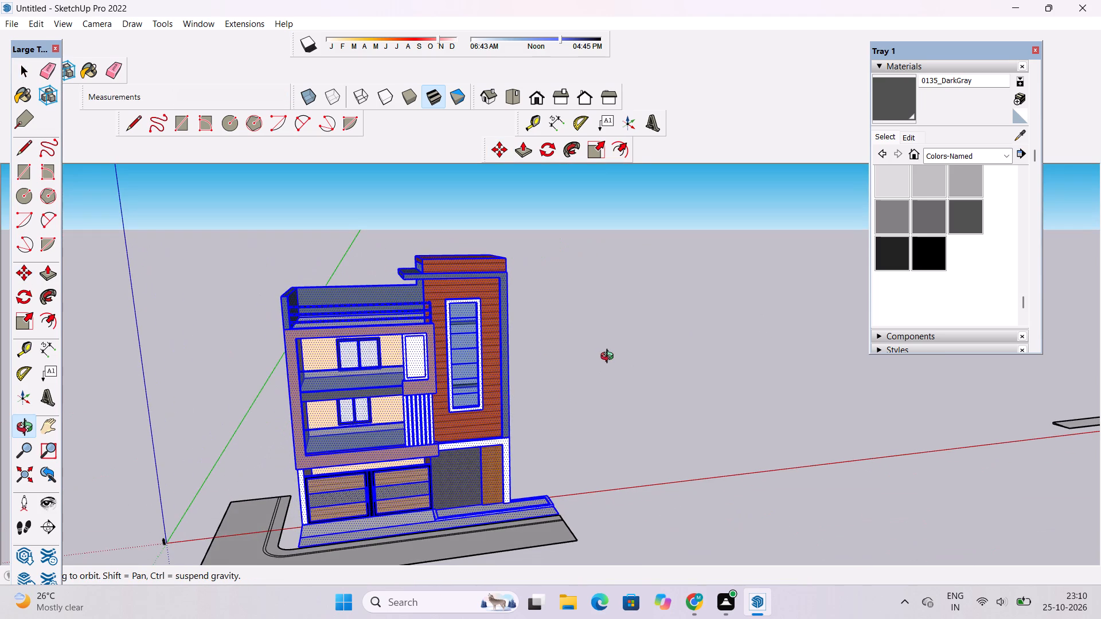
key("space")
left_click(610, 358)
Examine the house, its side wall and the surrounding road from the front and from above.
scroll(406, 448, "up", 7)
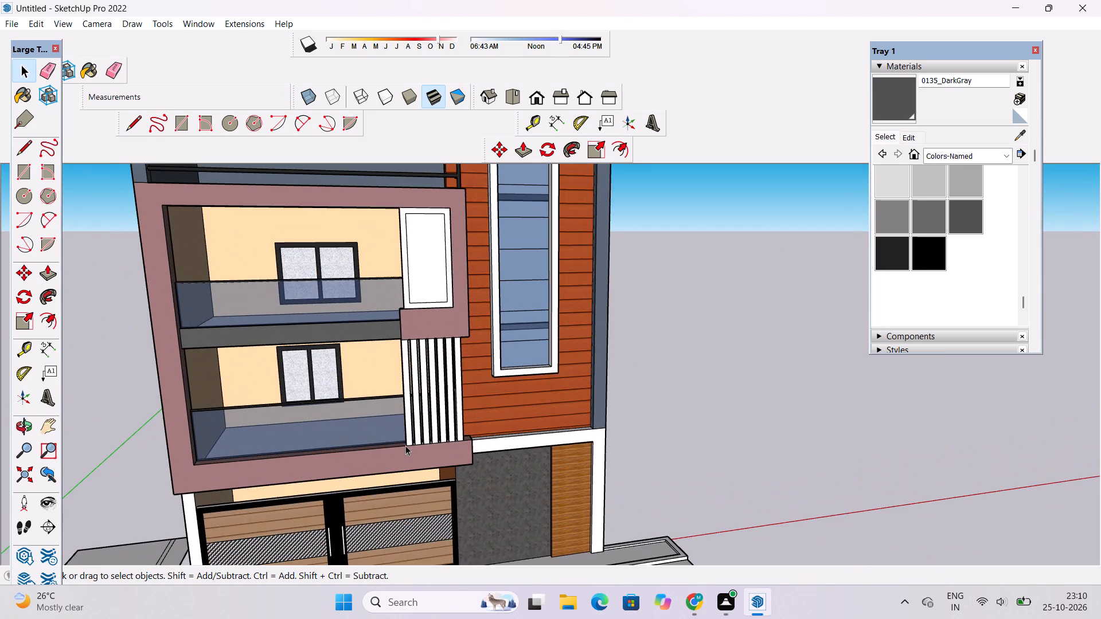
scroll(405, 445, "down", 12)
key("o")
left_click_drag(534, 417, 343, 462)
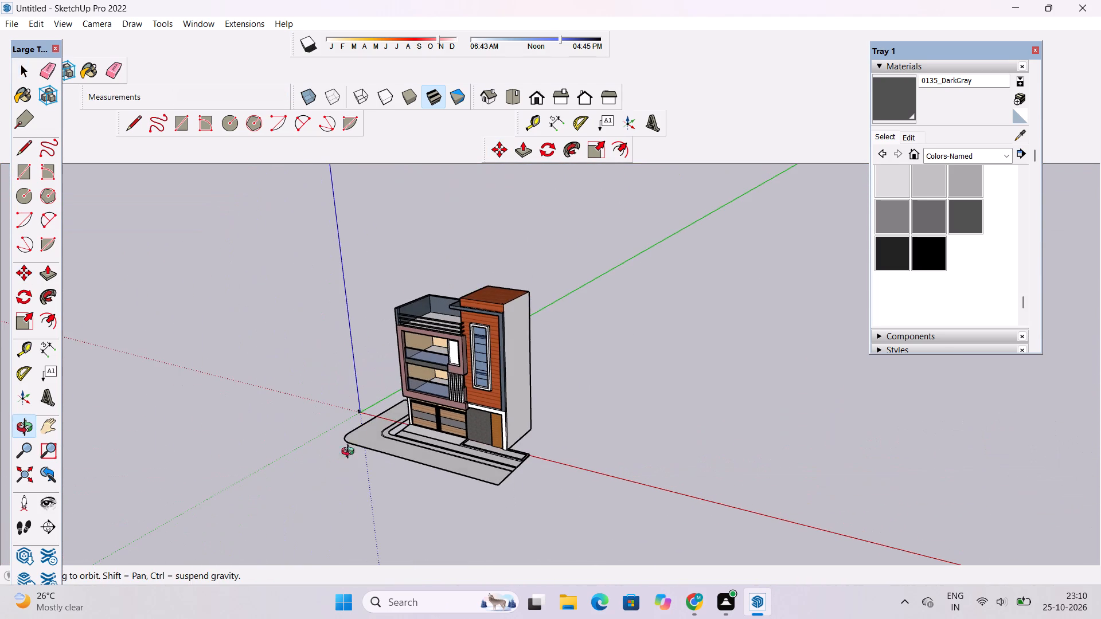
scroll(385, 423, "up", 3)
left_click_drag(385, 423, 517, 421, "shift")
left_click_drag(523, 421, 705, 445)
scroll(624, 437, "up", 4)
left_click_drag(592, 444, 561, 468, "shift")
left_click_drag(554, 472, 677, 562)
scroll(505, 451, "up", 4)
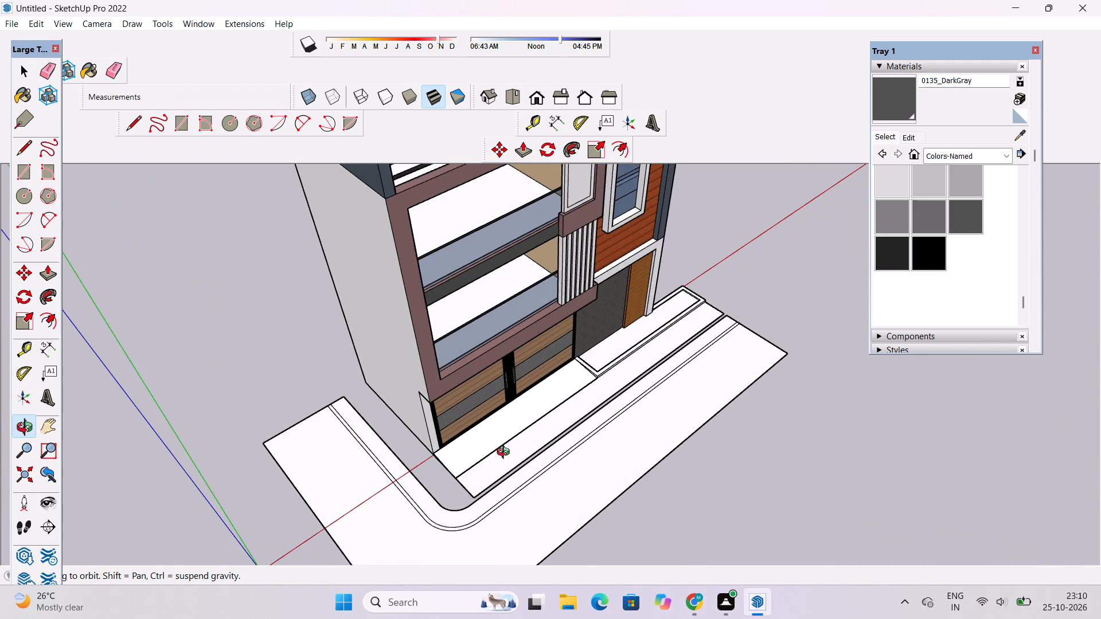
scroll(506, 463, "up", 1)
left_click_drag(506, 461, 503, 467)
scroll(524, 409, "down", 5)
left_click_drag(522, 414, 517, 428, "shift")
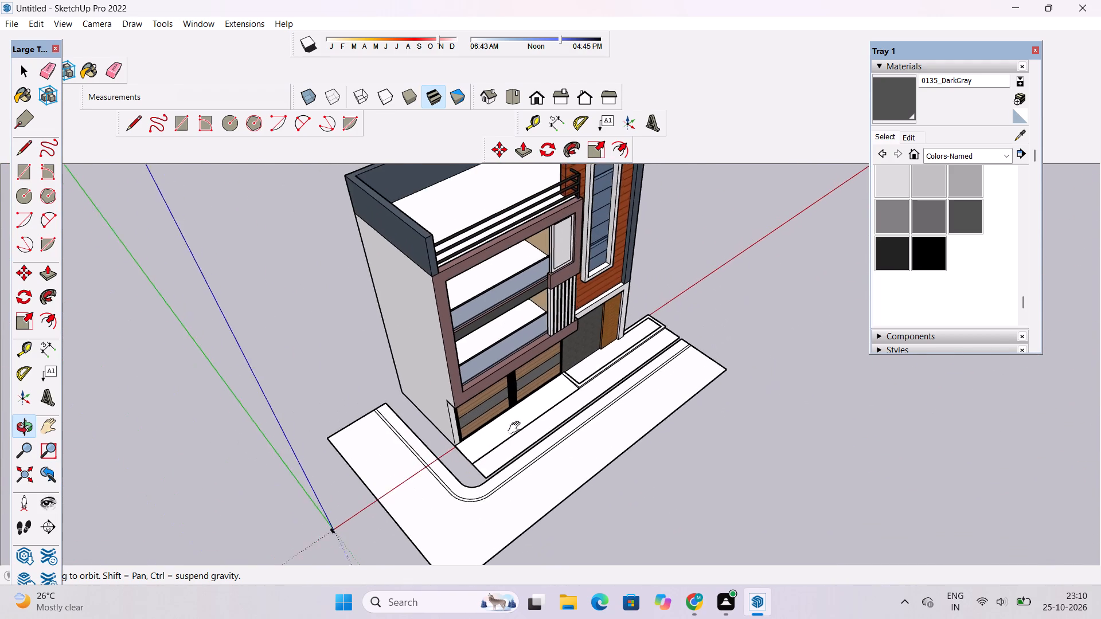
left_click_drag(517, 428, 510, 436, "shift")
Move the house together with its road and front slabs sideways off the red axis, roughly along the green axis.
scroll(503, 418, "down", 6)
left_click_drag(545, 450, 428, 351)
left_click_drag(400, 391, 400, 370, "shift")
key("space")
scroll(400, 369, "down", 3)
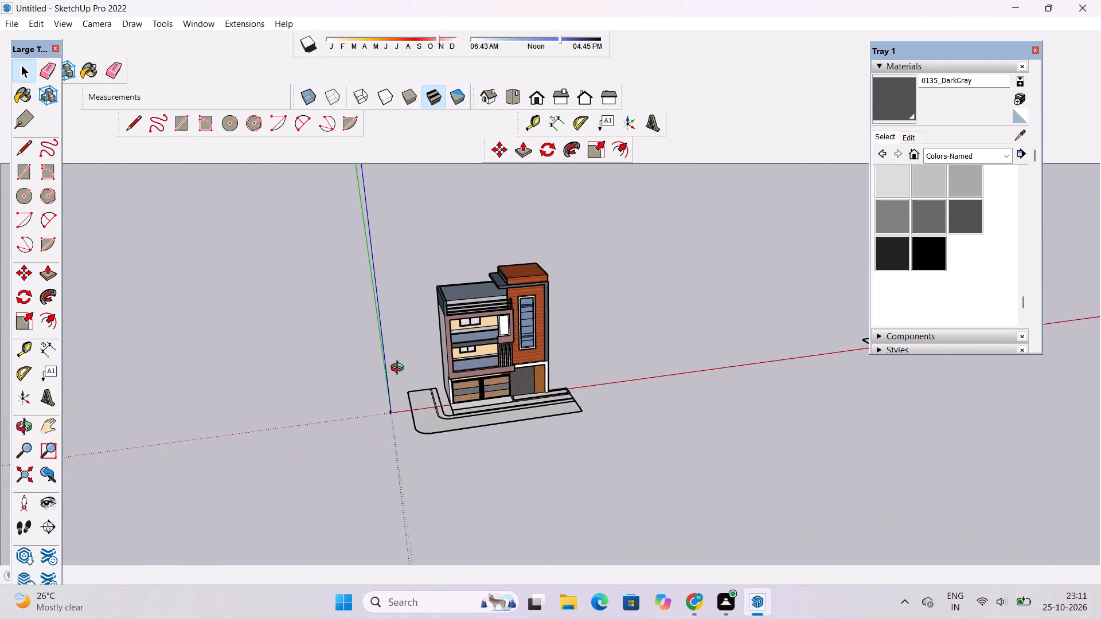
scroll(400, 369, "down", 2)
left_click_drag(629, 206, 412, 369)
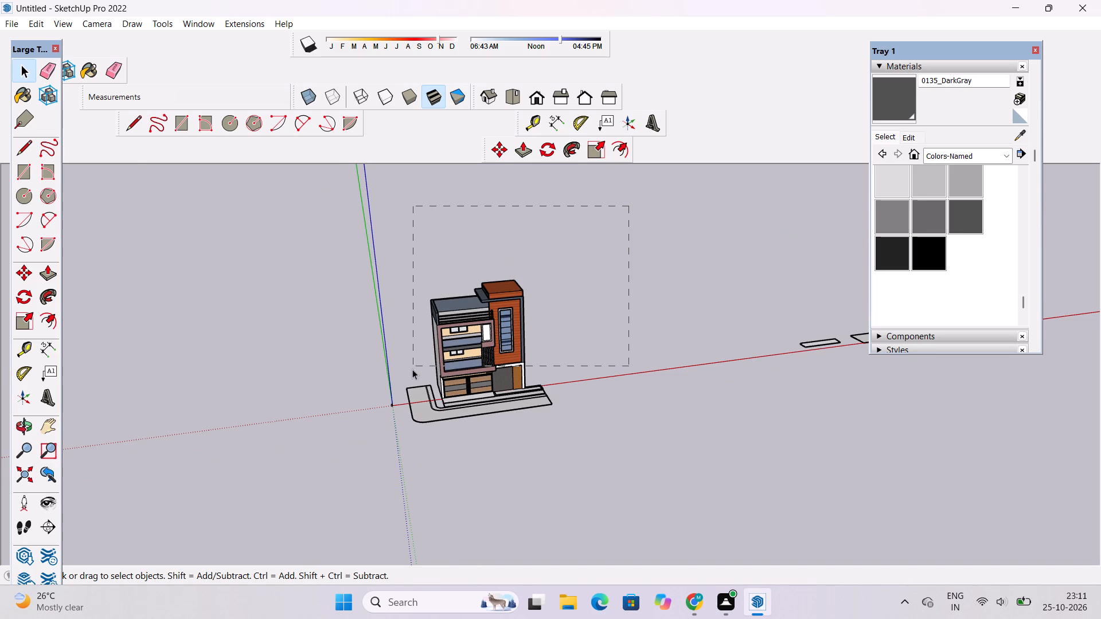
left_click_drag(412, 369, 395, 450)
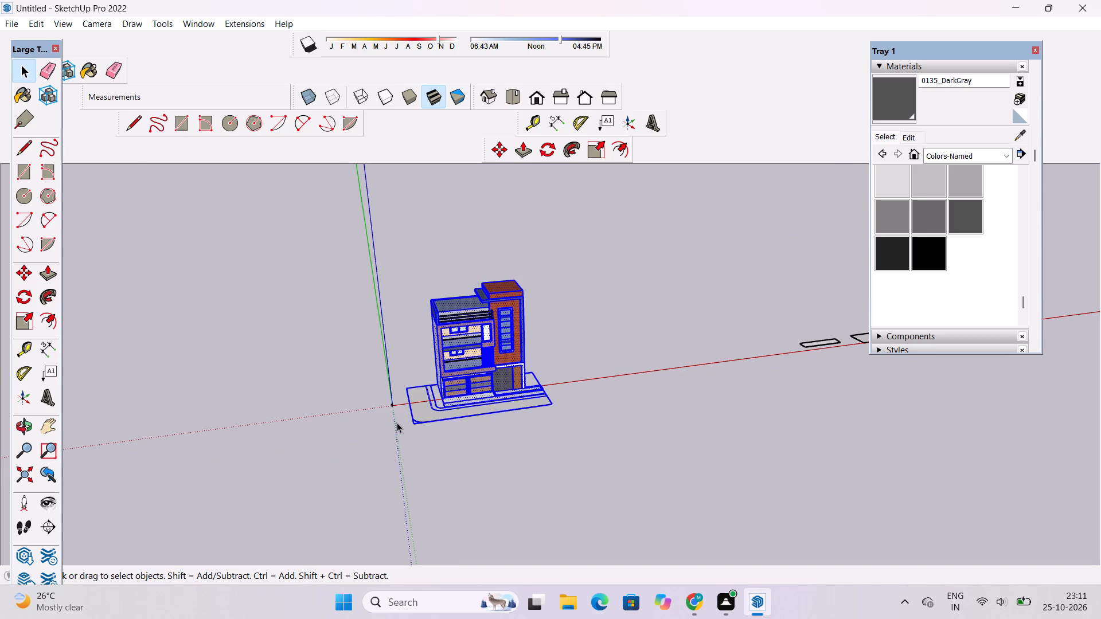
key("o")
left_click_drag(709, 398, 378, 461)
left_click_drag(530, 319, 537, 410, "shift")
scroll(602, 416, "up", 5)
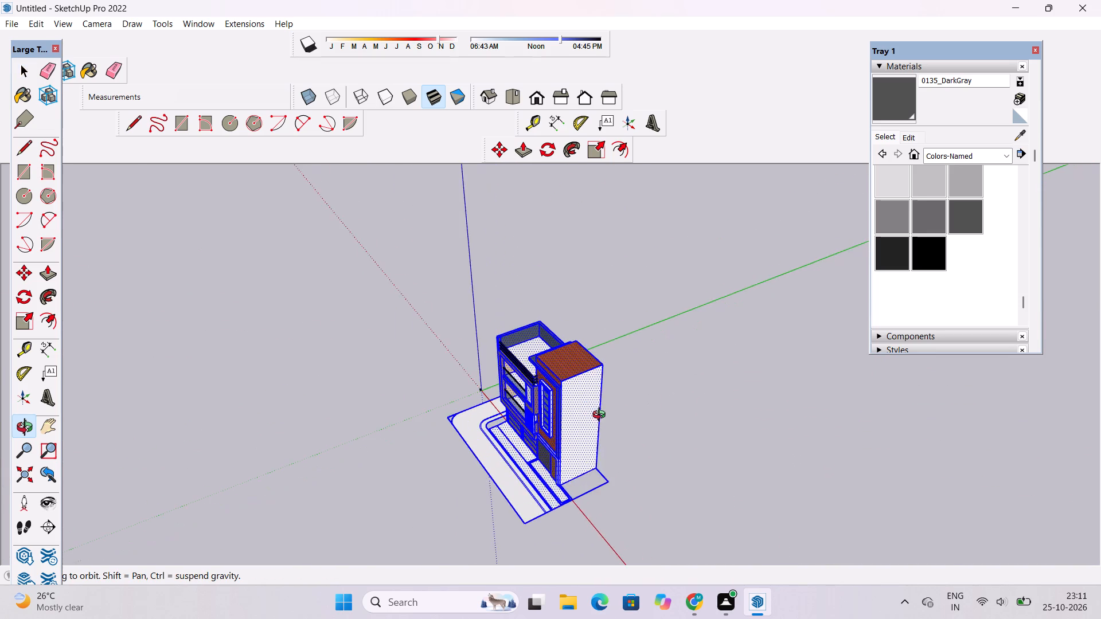
left_click_drag(598, 458, 568, 374, "shift")
left_click_drag(733, 421, 637, 406)
scroll(506, 417, "up", 2)
left_click_drag(544, 422, 510, 390, "shift")
left_click_drag(505, 391, 503, 420)
key("m")
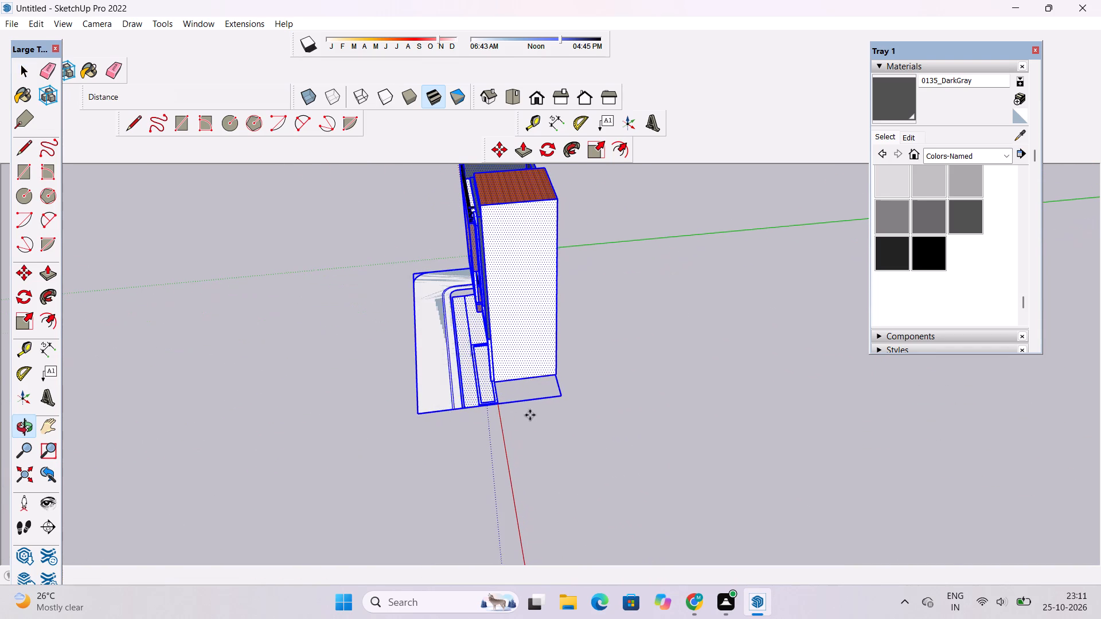
left_click(562, 396)
scroll(559, 396, "down", 7)
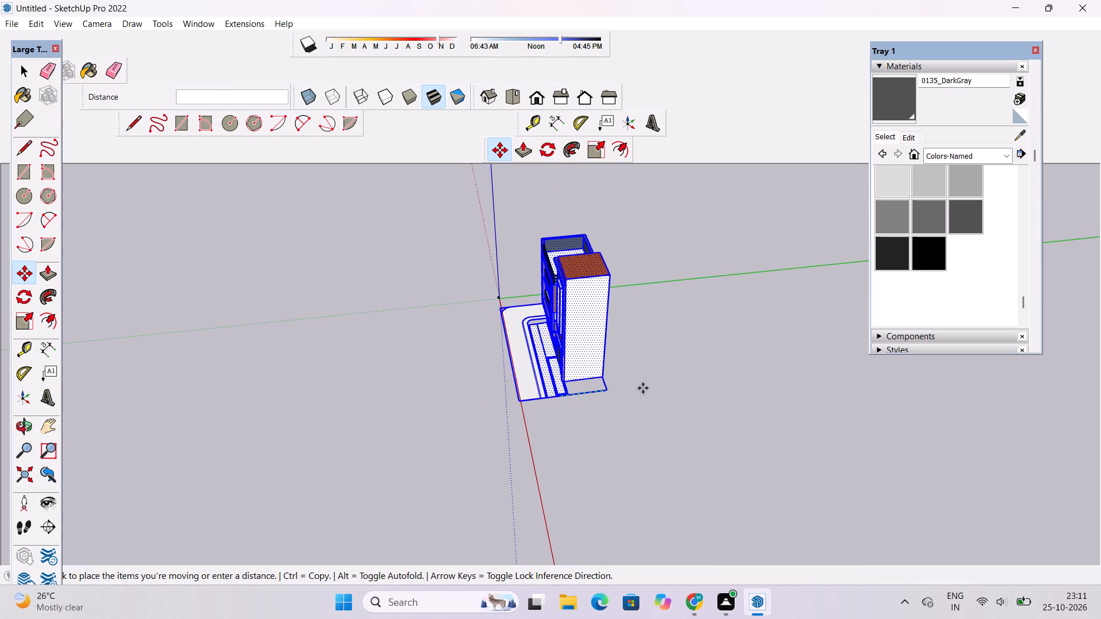
left_click(662, 385)
key("space")
left_click(692, 343)
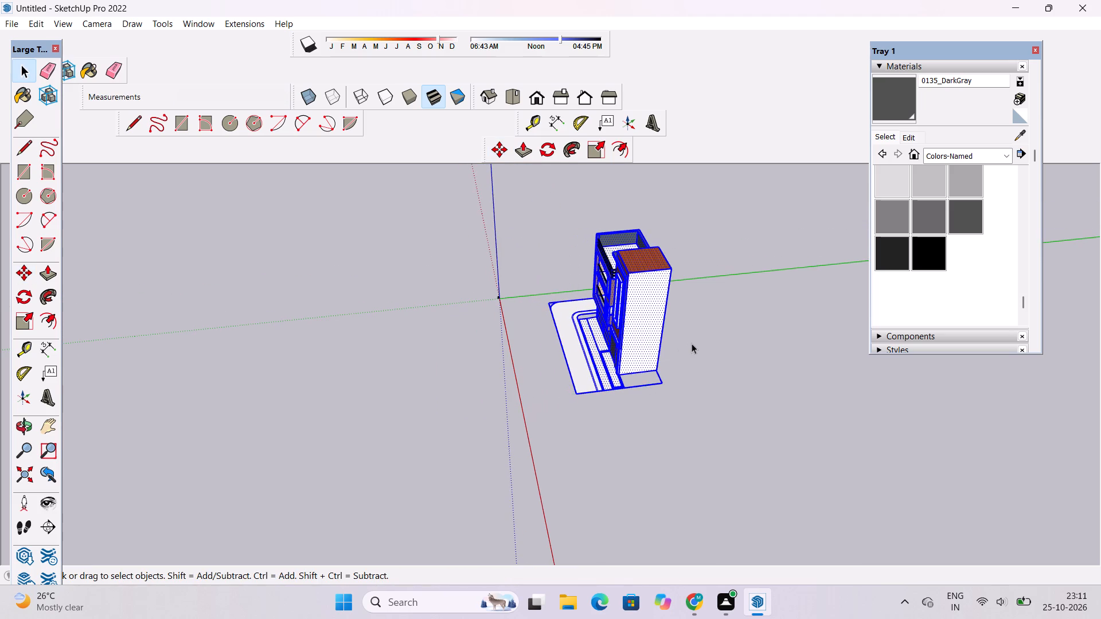
Explode the road group surrounding the house's front slabs, and clear the selection.
key("o")
left_click_drag(381, 416, 792, 460)
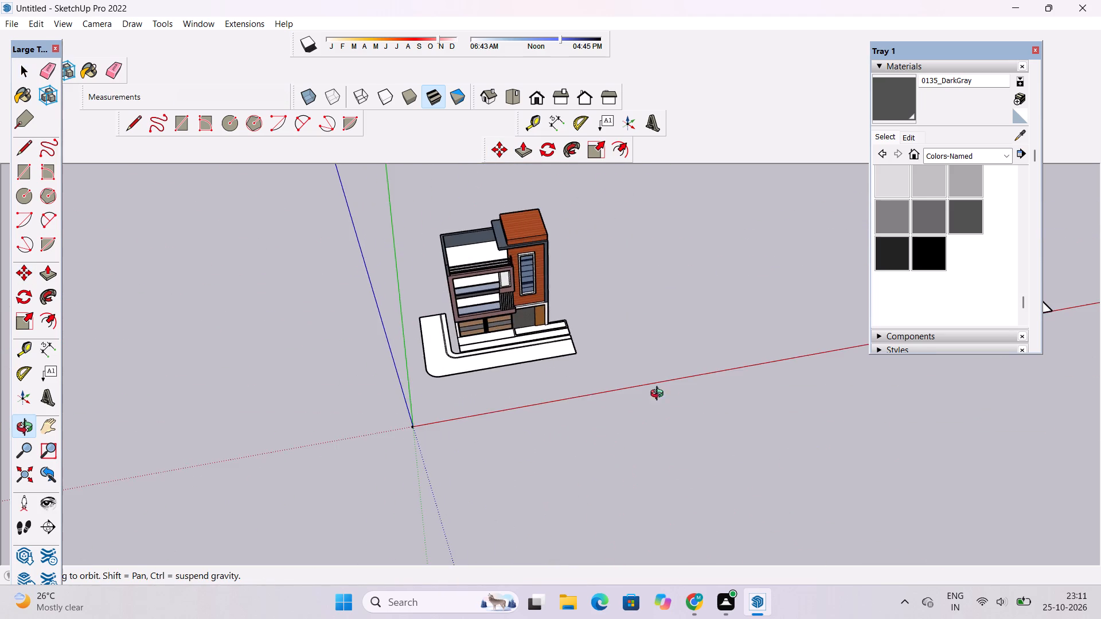
scroll(513, 351, "up", 4)
left_click_drag(512, 355, 524, 406)
left_click_drag(524, 420, 492, 361)
scroll(525, 415, "up", 5)
left_click_drag(525, 428, 535, 464, "shift")
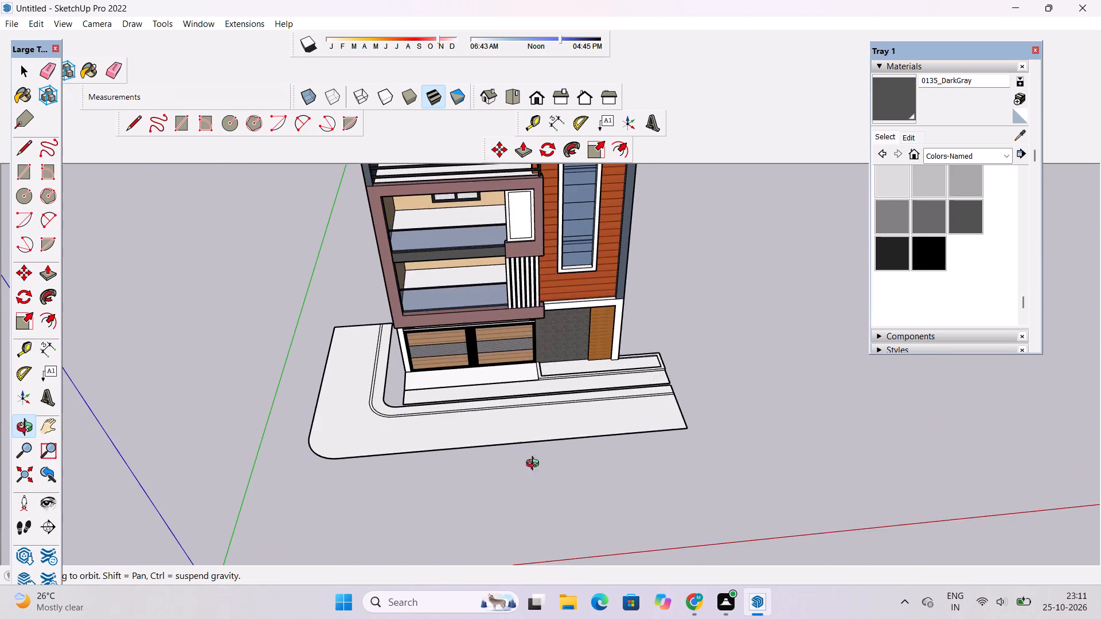
left_click_drag(535, 465, 522, 370)
scroll(503, 453, "up", 5)
left_click_drag(505, 459, 519, 476, "shift")
left_click_drag(519, 477, 497, 328)
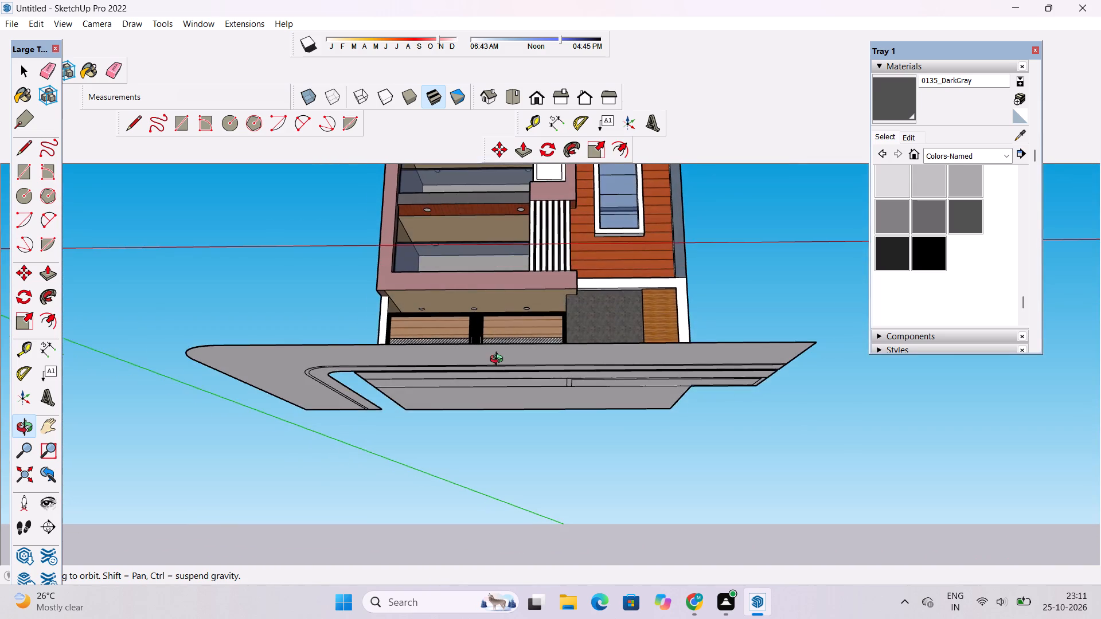
scroll(499, 361, "up", 4)
key("space")
left_click(500, 355)
scroll(500, 355, "up", 3)
right_click(500, 355)
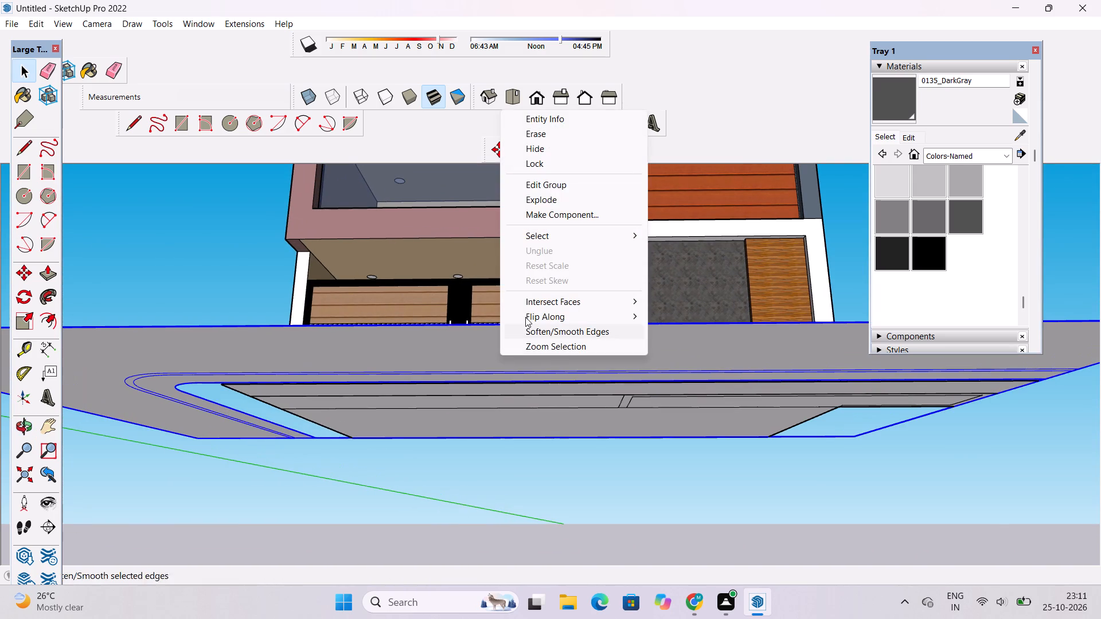
left_click(561, 201)
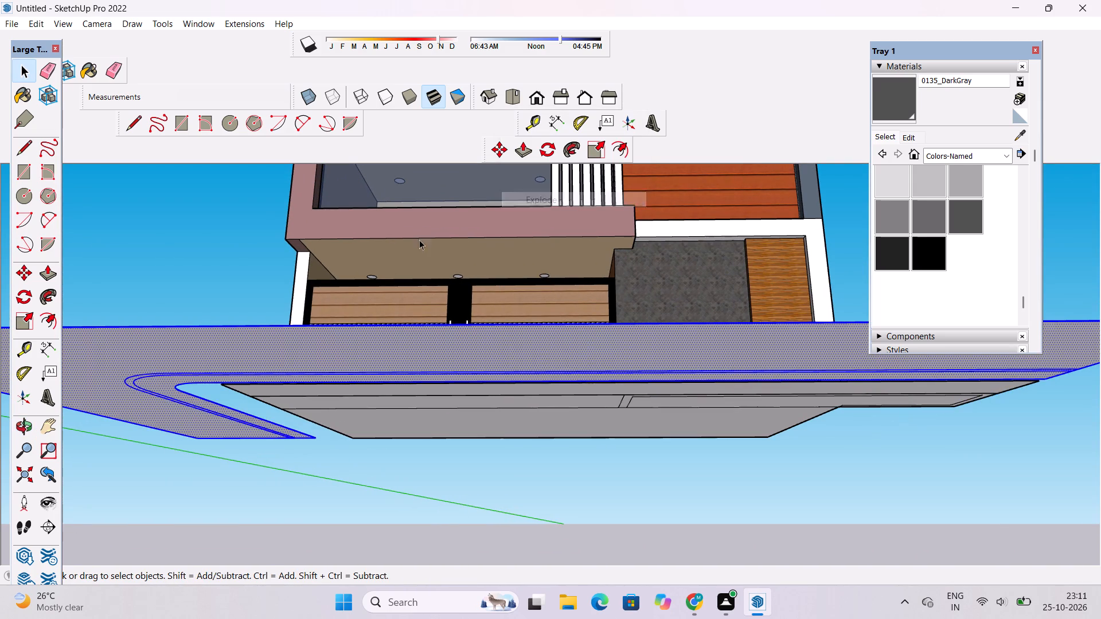
left_click(229, 236)
Push/Pull the road's underside face by 6".
left_click(366, 348)
scroll(366, 348, "down", 2)
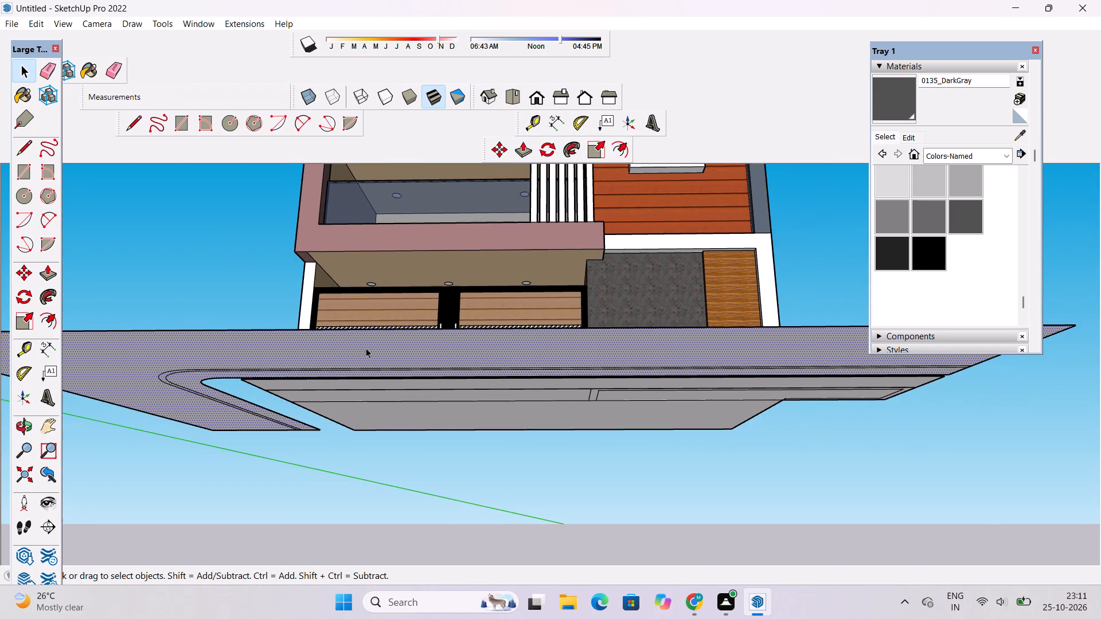
scroll(366, 348, "up", 4)
key("p")
left_click(366, 348)
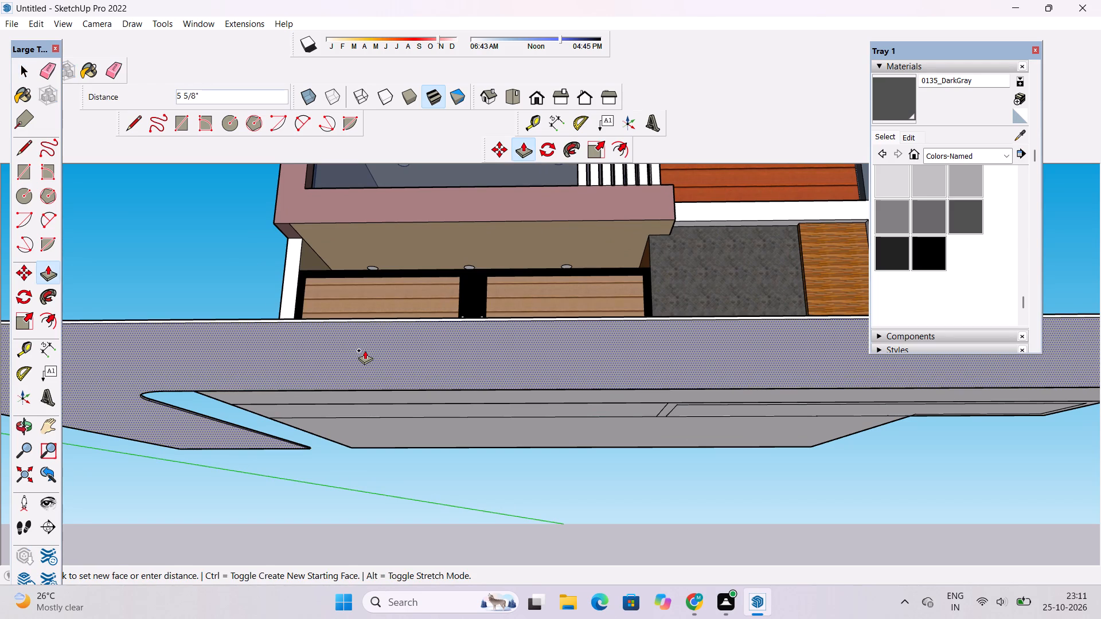
key("6")
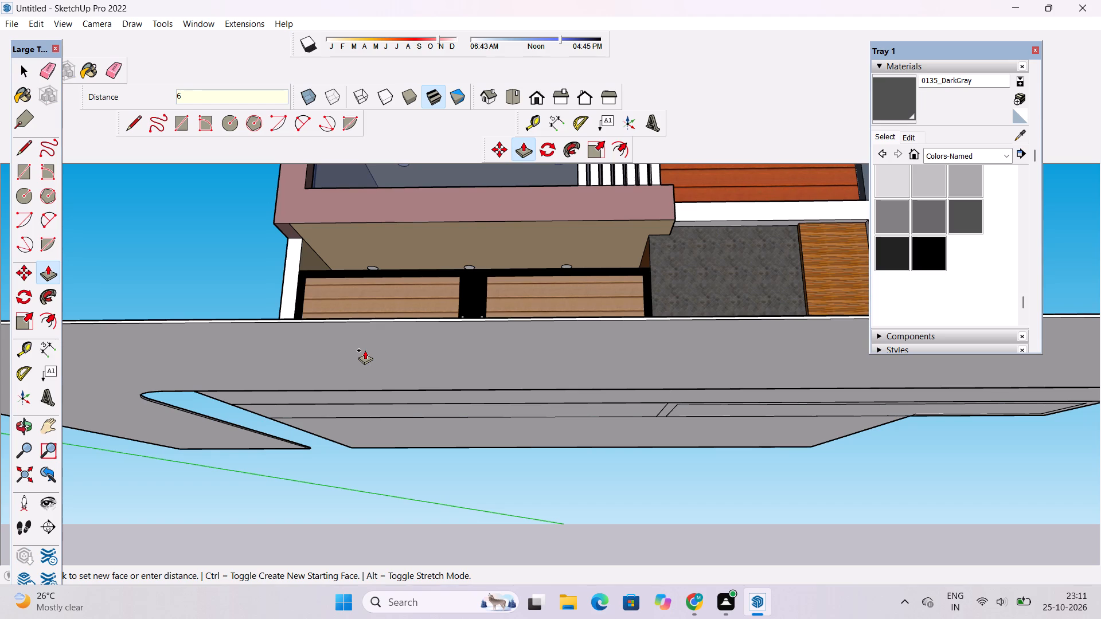
key("shift+quotedbl")
key("Return")
Examine the road and the slabs in front of the house from the front, the corner and above.
key("o")
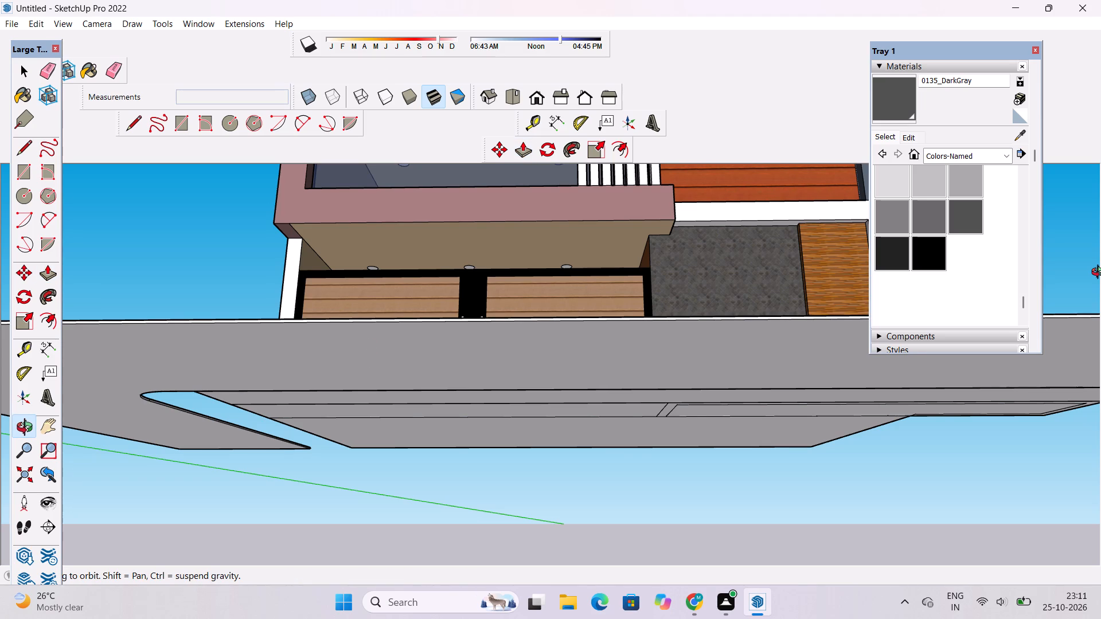
scroll(1091, 304, "down", 1)
left_click_drag(554, 352, 555, 389)
scroll(553, 385, "down", 7)
left_click_drag(549, 412, 557, 440)
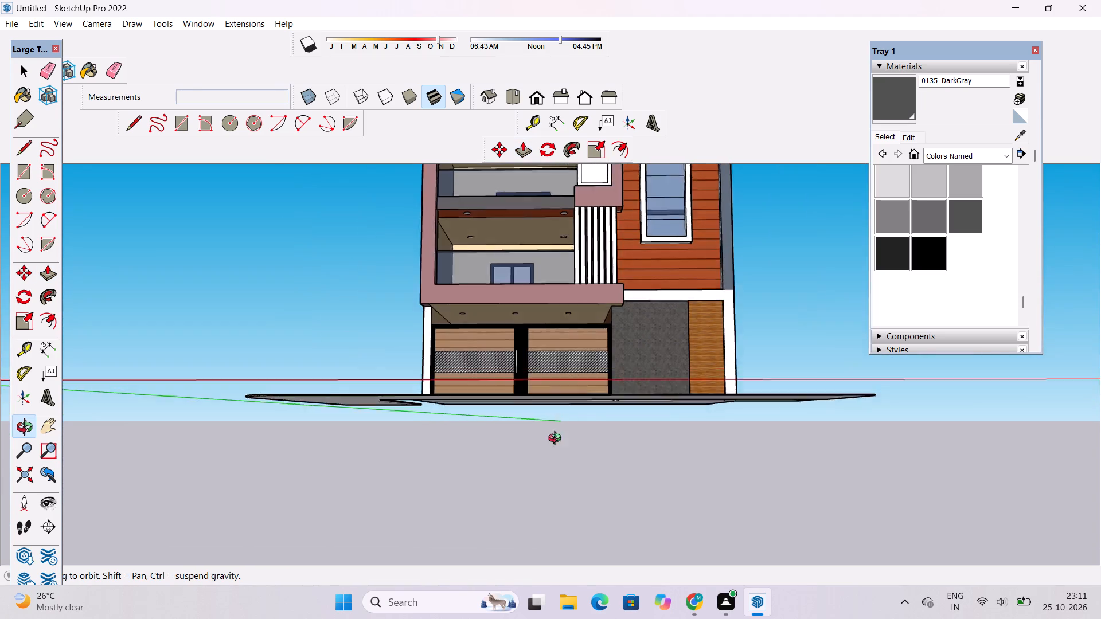
left_click_drag(557, 440, 579, 567)
scroll(562, 491, "up", 3)
left_click_drag(583, 470, 427, 500)
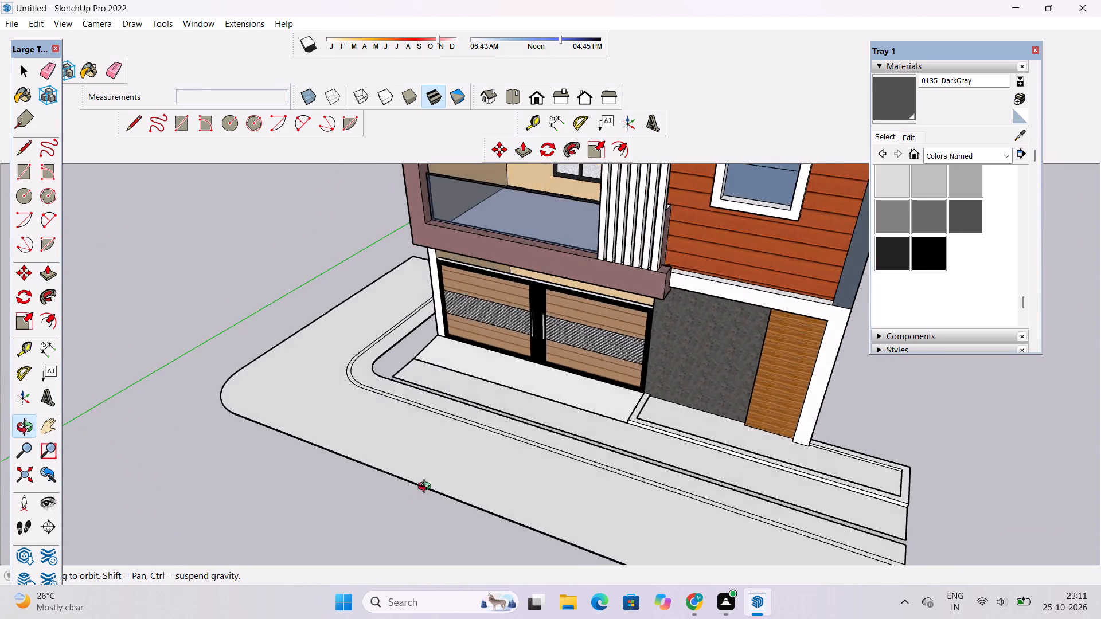
scroll(432, 481, "down", 4)
left_click_drag(574, 479, 506, 447, "shift")
left_click_drag(463, 458, 486, 496)
key("space")
left_click(470, 479)
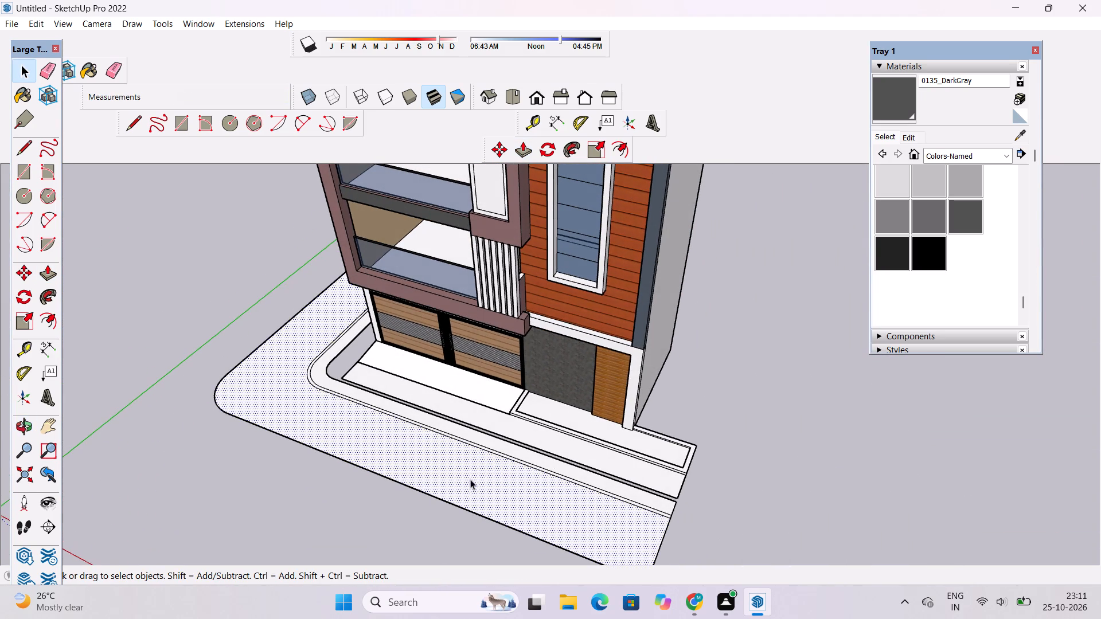
key("o")
scroll(481, 464, "down", 2)
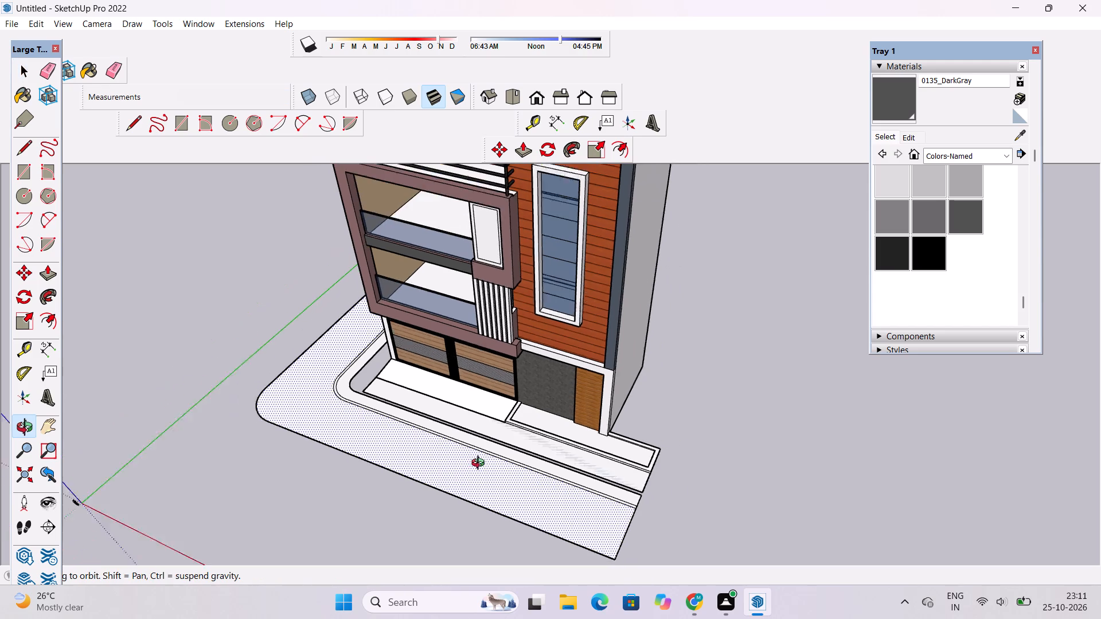
scroll(481, 464, "down", 1)
left_click_drag(310, 495, 360, 497)
left_click_drag(362, 497, 226, 502)
scroll(567, 484, "up", 4)
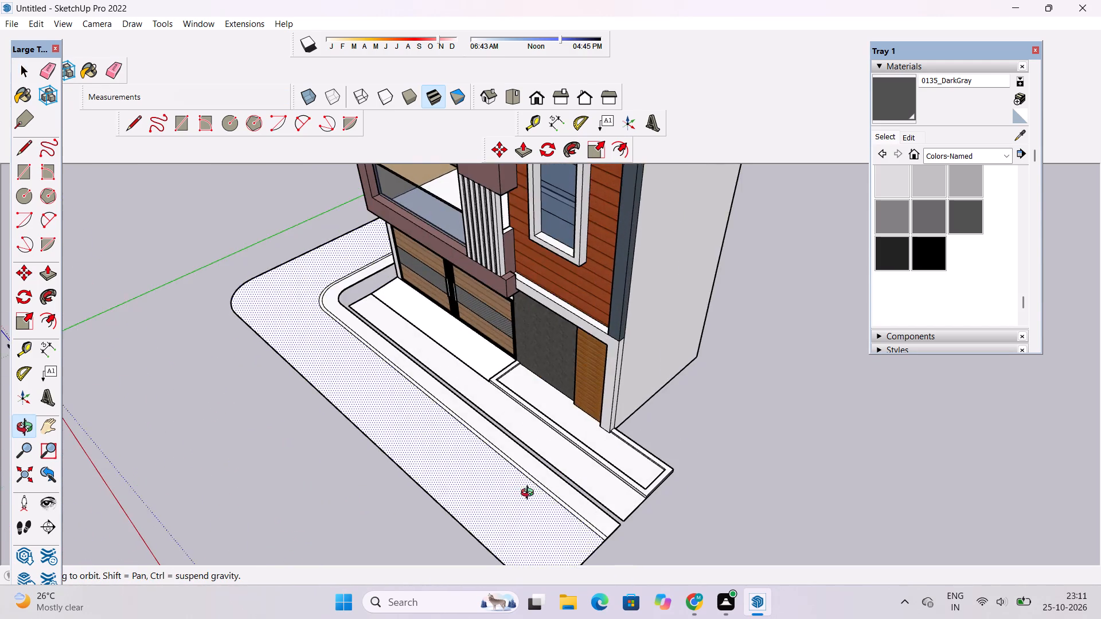
Paint the long narrow strip between the entrance slabs and the road with the Brick Basket material.
left_click_drag(530, 494, 655, 433)
key("space")
scroll(667, 435, "up", 4)
left_click(657, 431)
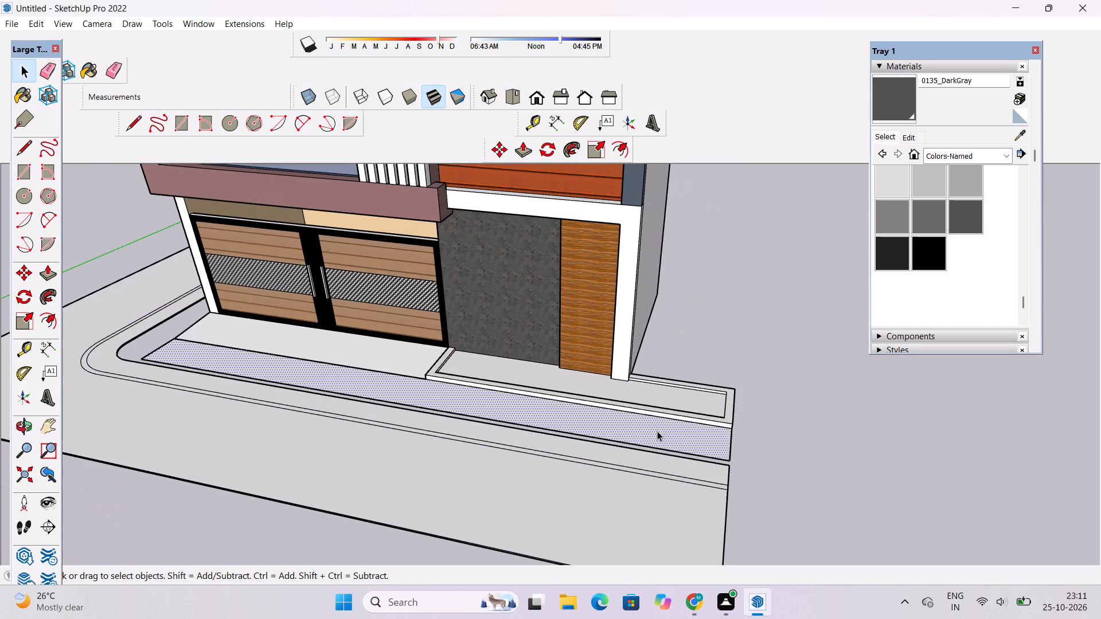
key("o")
scroll(577, 435, "down", 3)
left_click_drag(577, 435, 553, 434, "shift")
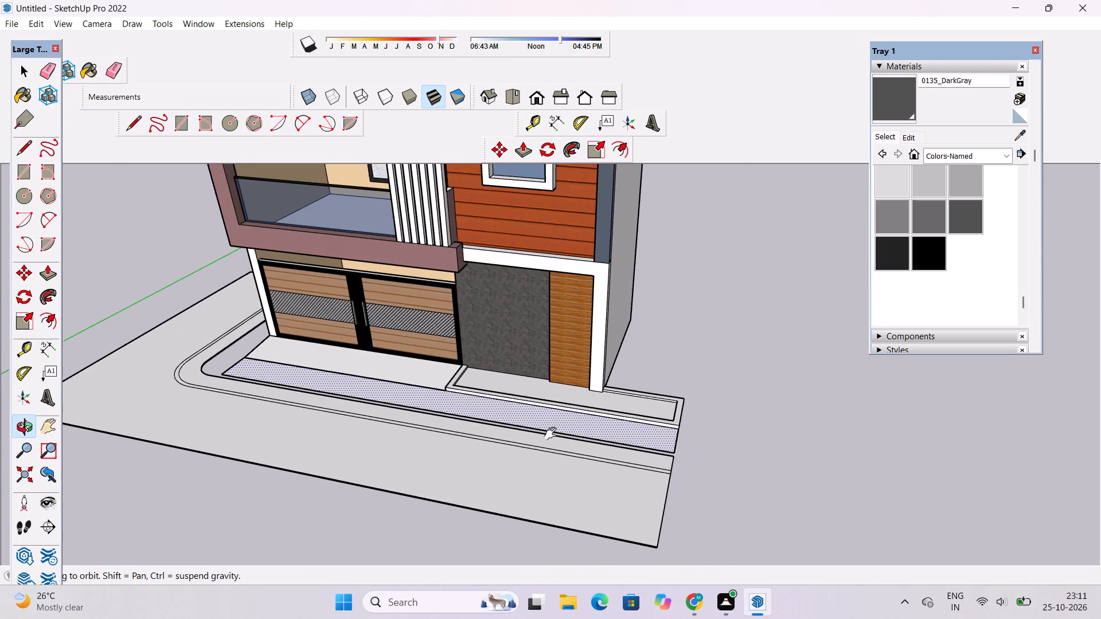
left_click_drag(553, 434, 561, 434, "shift")
left_click_drag(553, 434, 556, 453)
scroll(541, 438, "down", 4)
left_click_drag(486, 475, 489, 482)
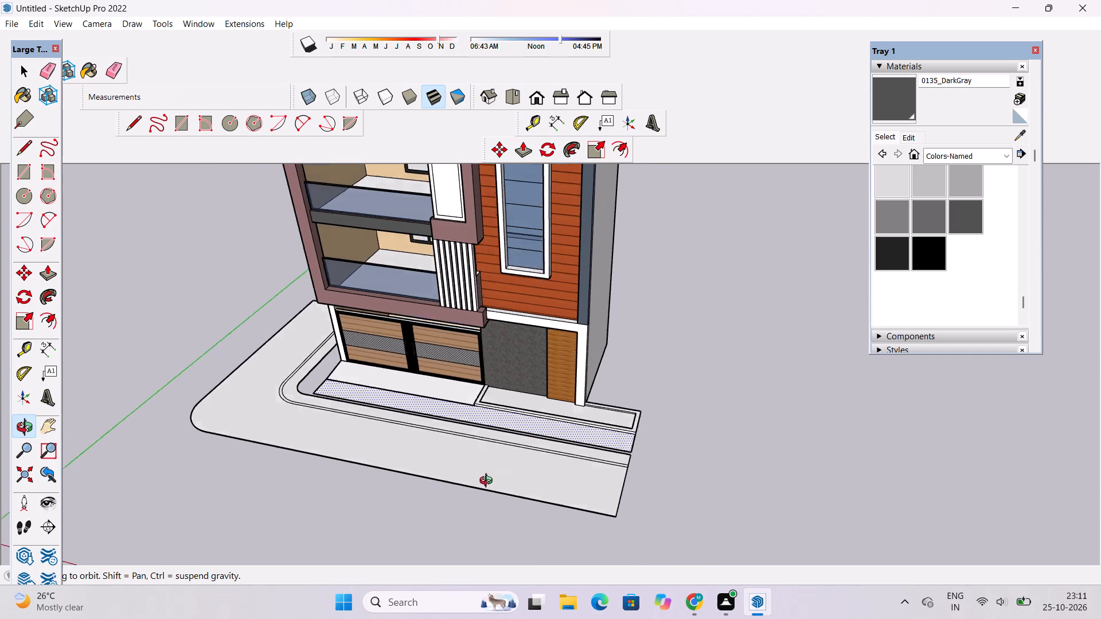
left_click_drag(489, 482, 493, 488)
left_click_drag(493, 488, 489, 453)
left_click_drag(489, 452, 524, 486)
key("space")
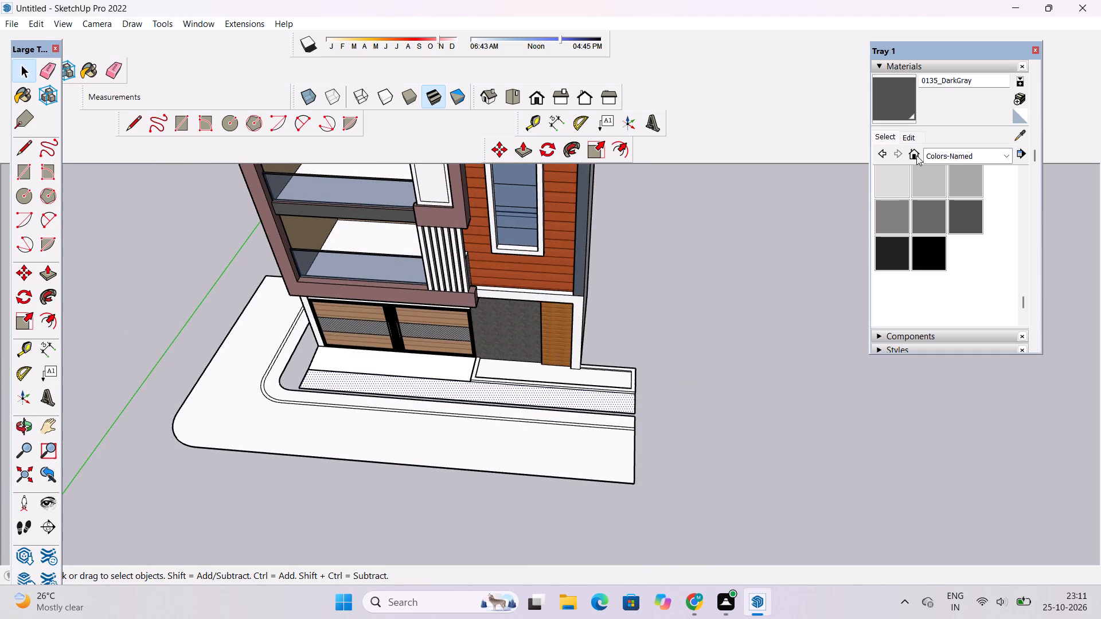
left_click(954, 153)
left_click(950, 178)
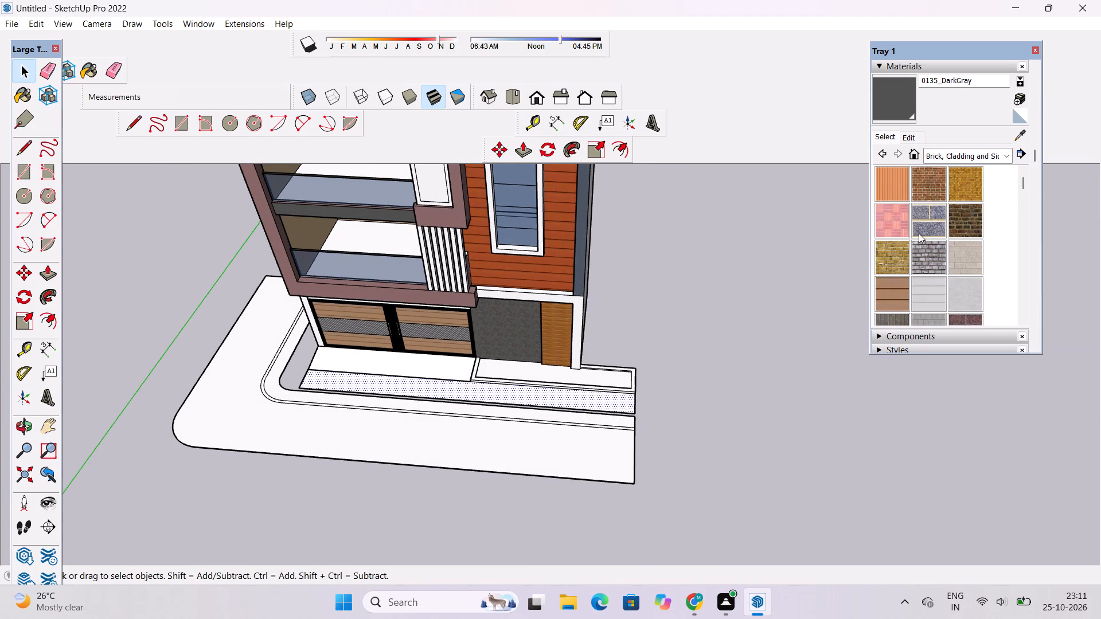
left_click(889, 214)
scroll(591, 412, "up", 10)
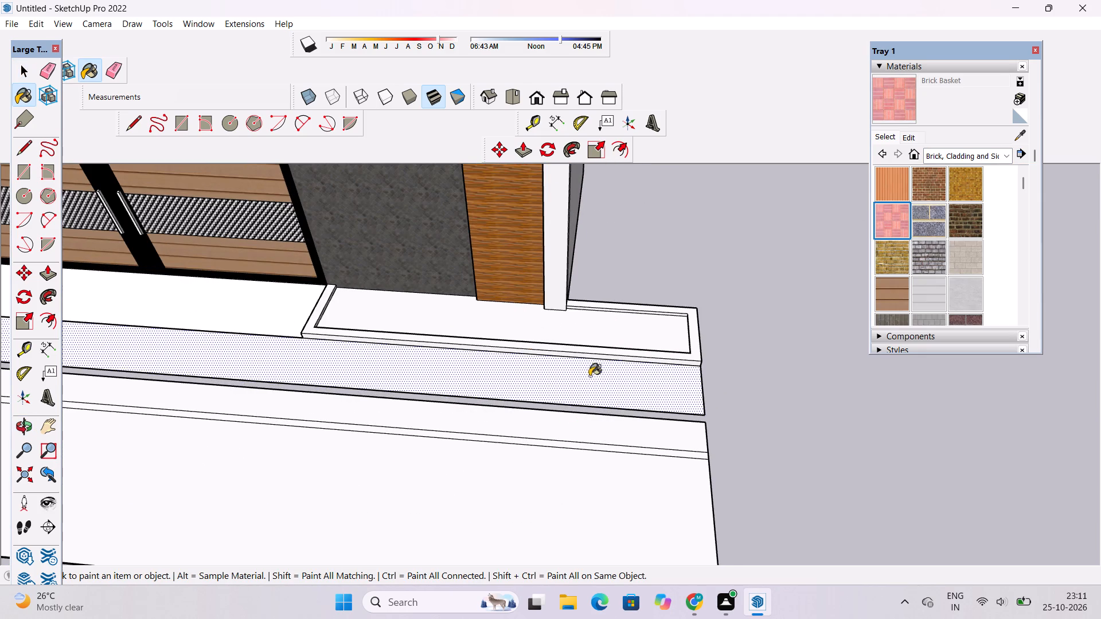
left_click(591, 371)
scroll(600, 411, "down", 1)
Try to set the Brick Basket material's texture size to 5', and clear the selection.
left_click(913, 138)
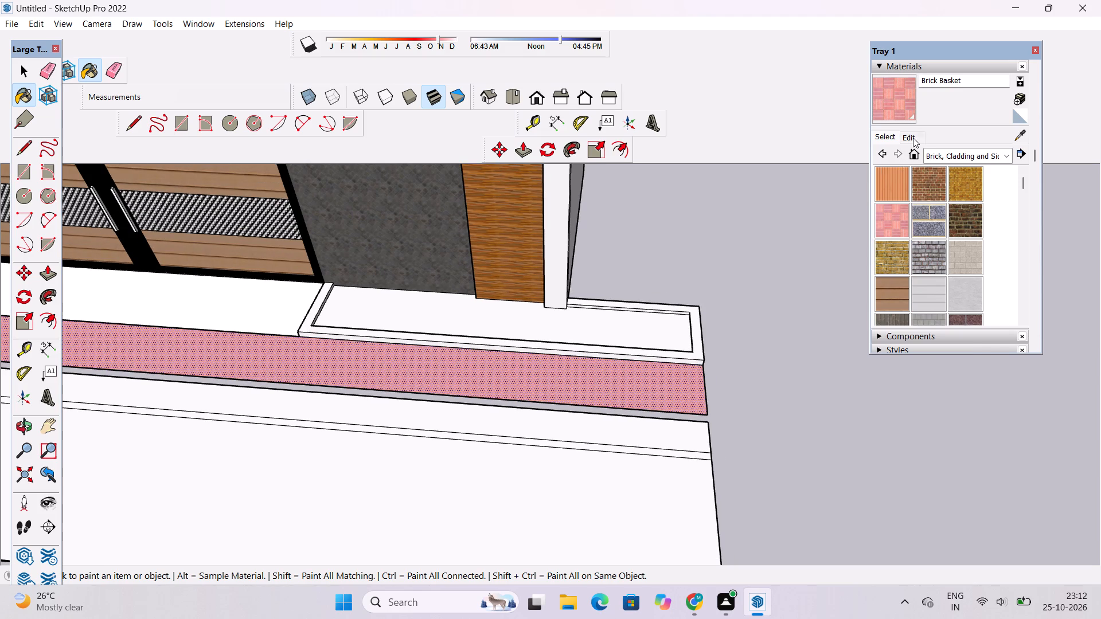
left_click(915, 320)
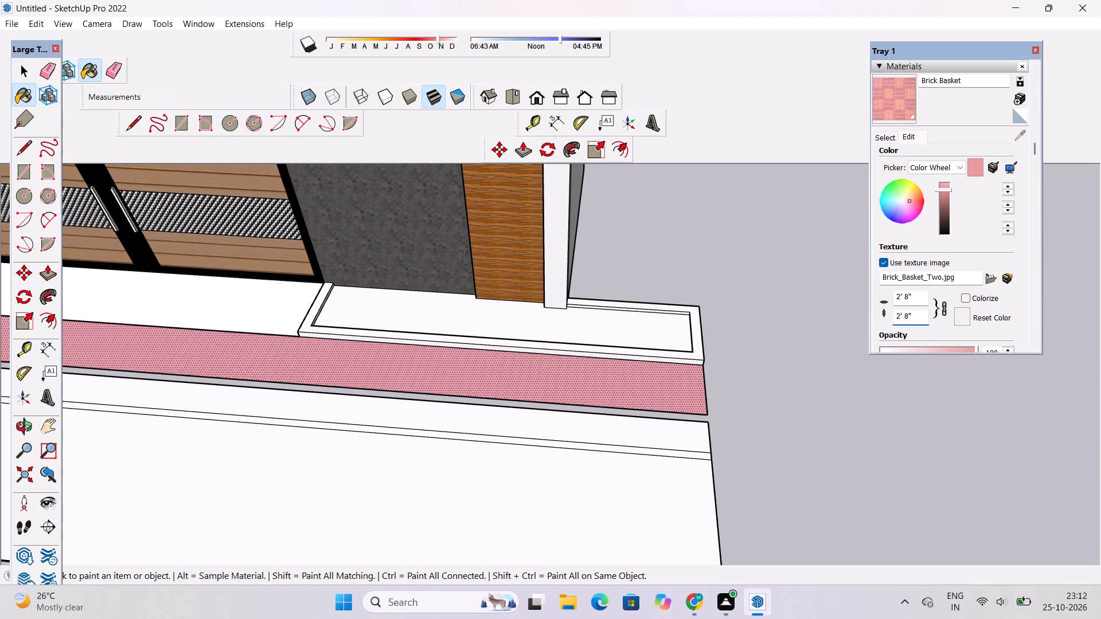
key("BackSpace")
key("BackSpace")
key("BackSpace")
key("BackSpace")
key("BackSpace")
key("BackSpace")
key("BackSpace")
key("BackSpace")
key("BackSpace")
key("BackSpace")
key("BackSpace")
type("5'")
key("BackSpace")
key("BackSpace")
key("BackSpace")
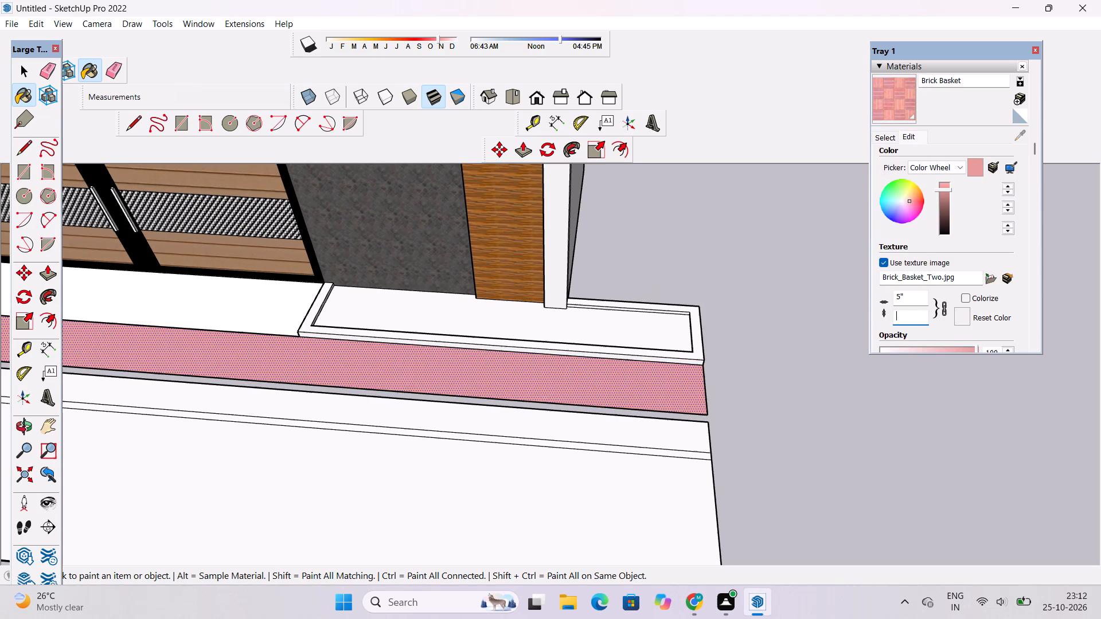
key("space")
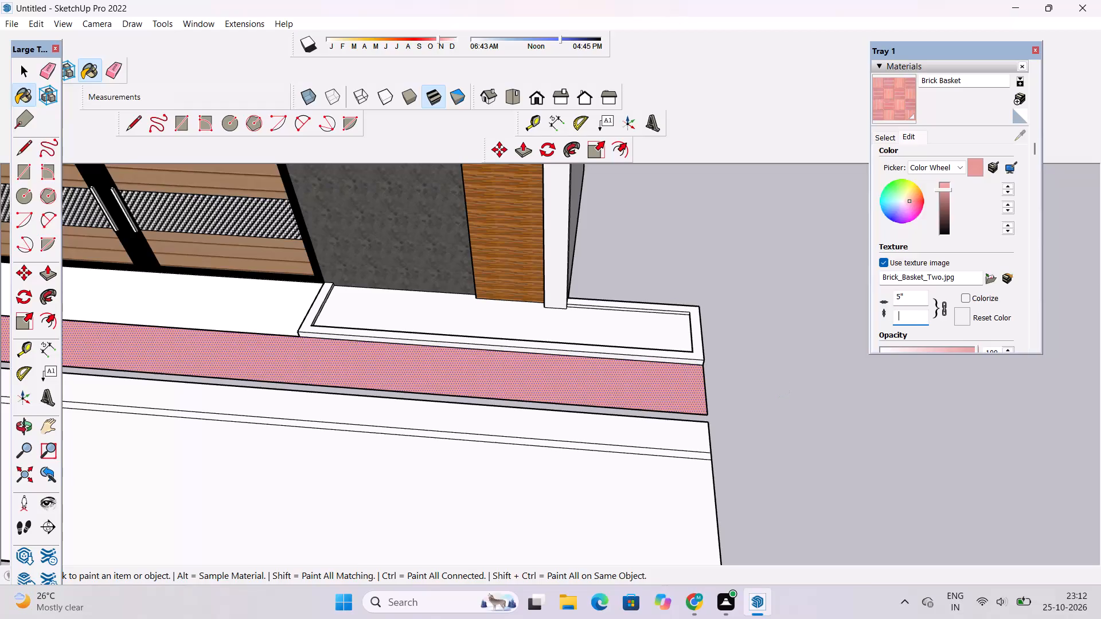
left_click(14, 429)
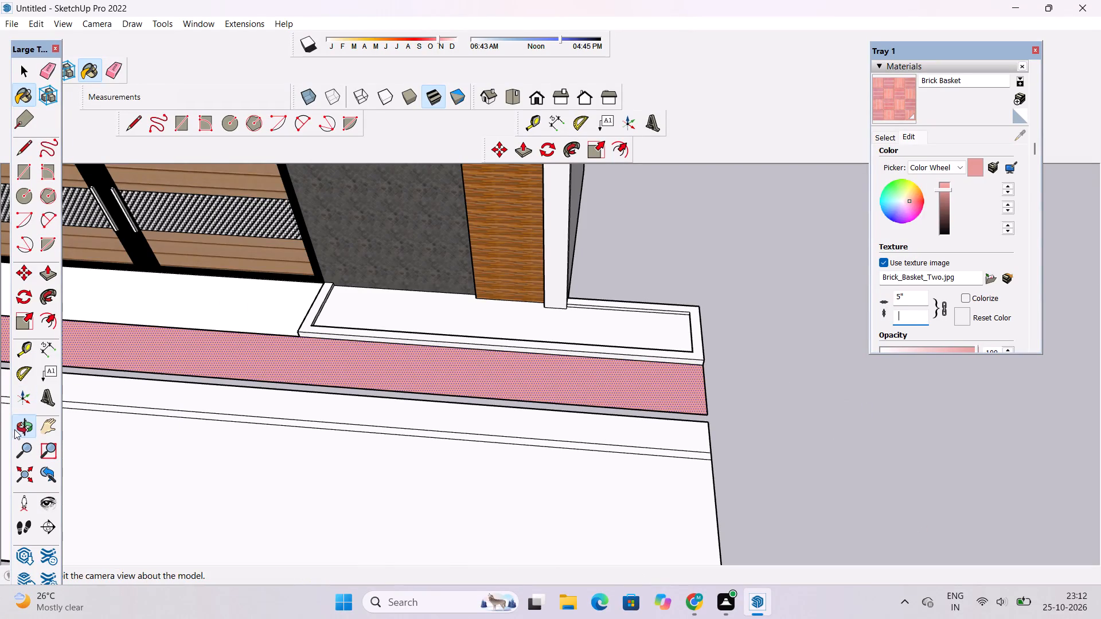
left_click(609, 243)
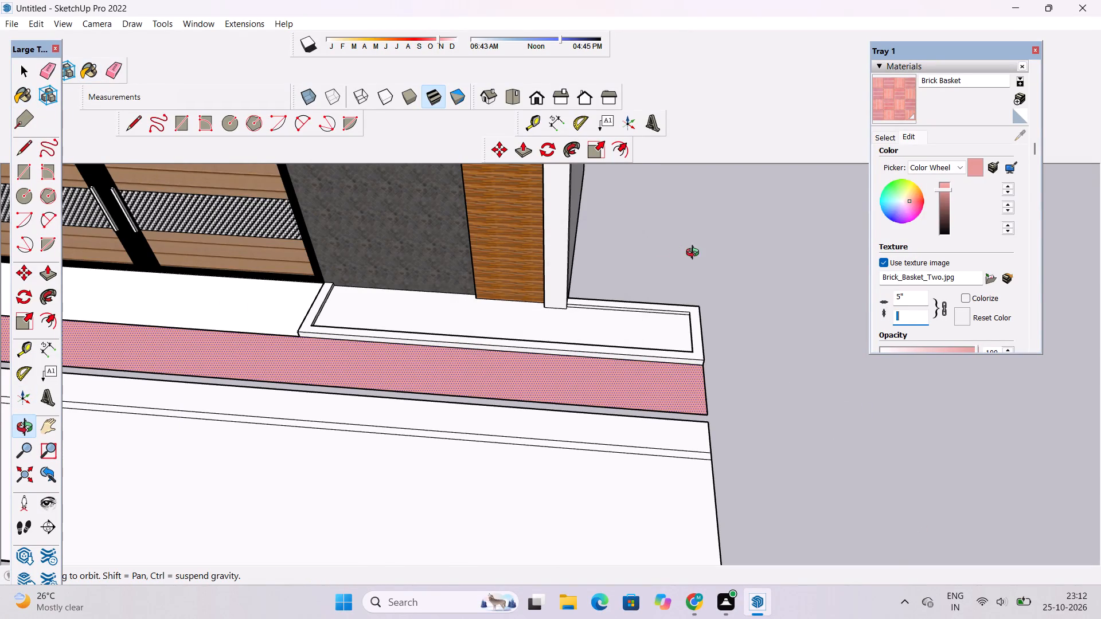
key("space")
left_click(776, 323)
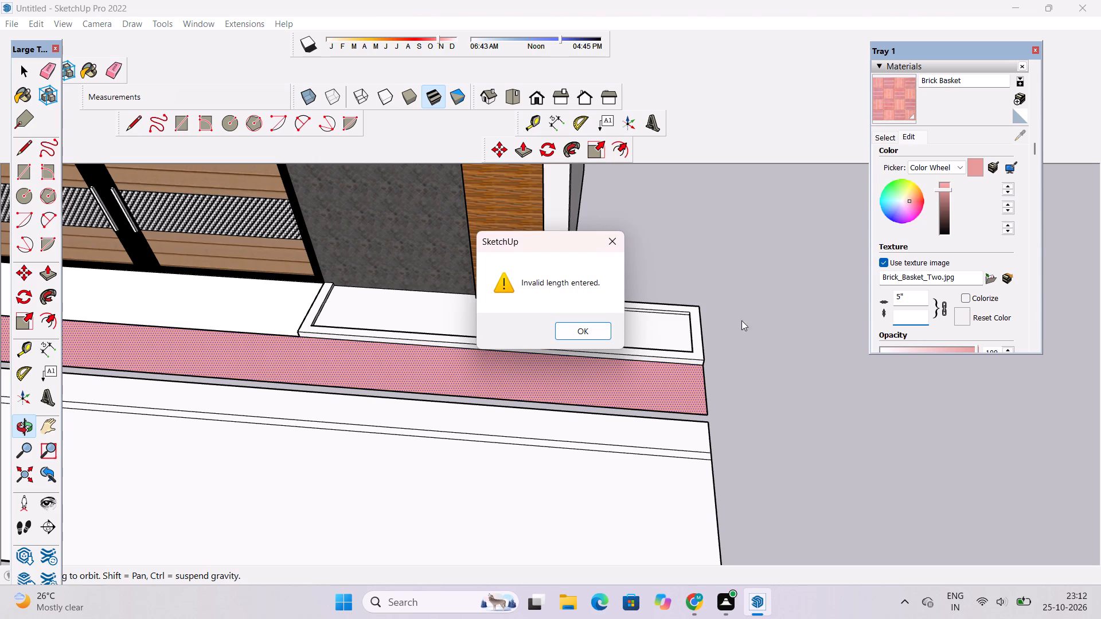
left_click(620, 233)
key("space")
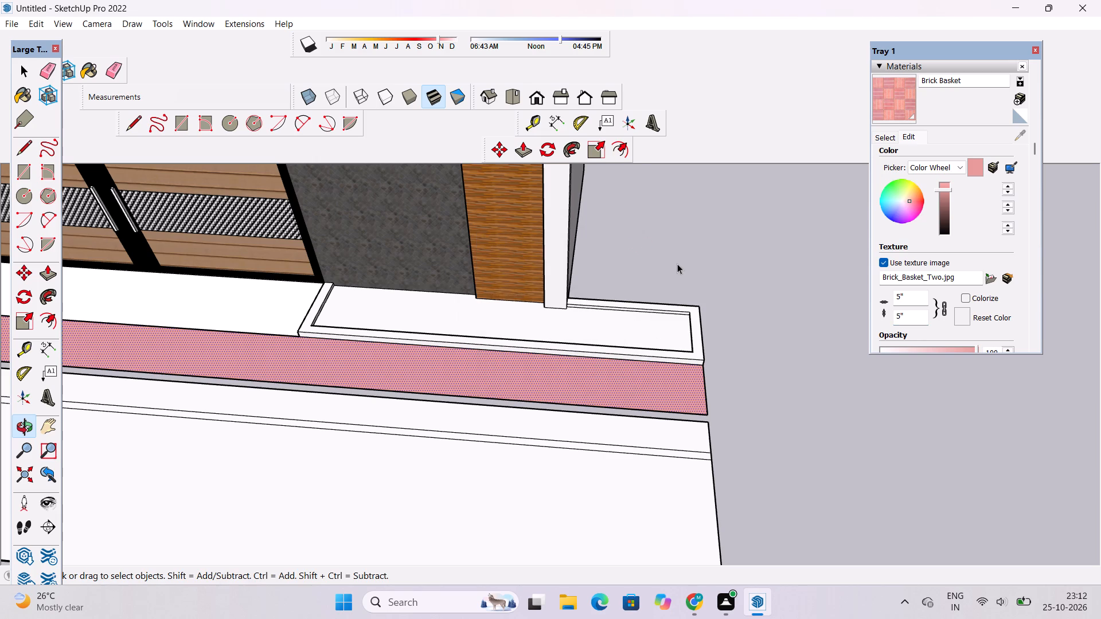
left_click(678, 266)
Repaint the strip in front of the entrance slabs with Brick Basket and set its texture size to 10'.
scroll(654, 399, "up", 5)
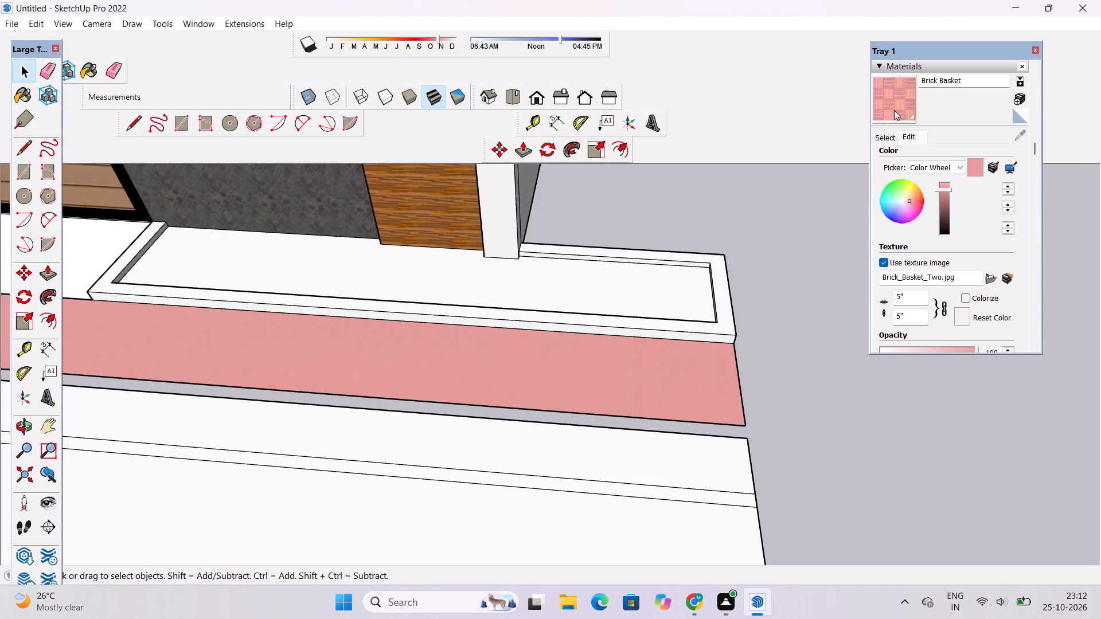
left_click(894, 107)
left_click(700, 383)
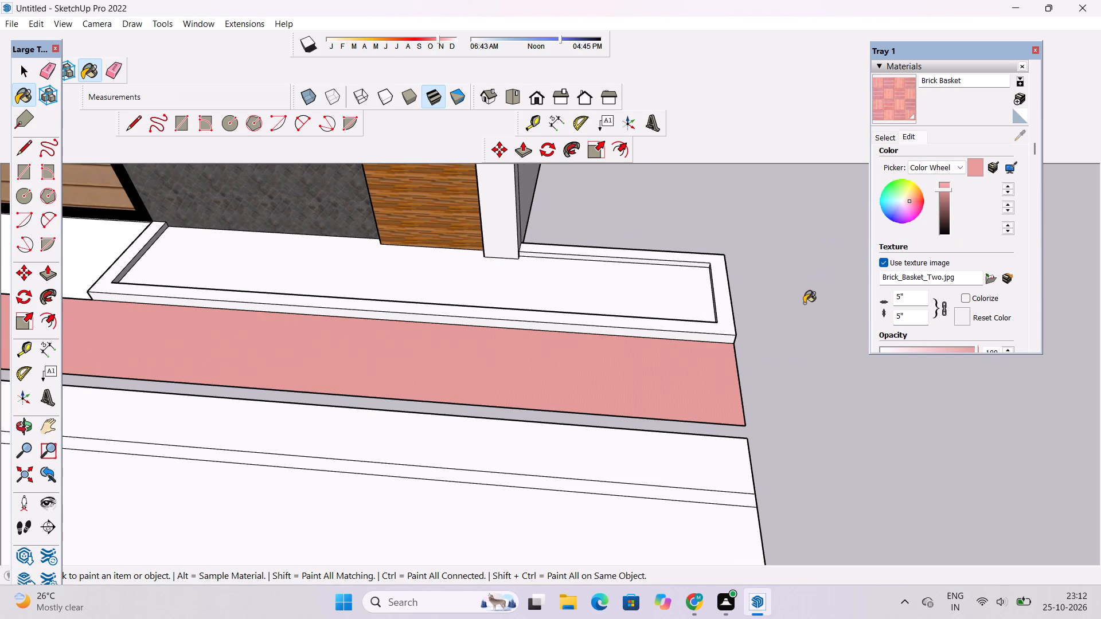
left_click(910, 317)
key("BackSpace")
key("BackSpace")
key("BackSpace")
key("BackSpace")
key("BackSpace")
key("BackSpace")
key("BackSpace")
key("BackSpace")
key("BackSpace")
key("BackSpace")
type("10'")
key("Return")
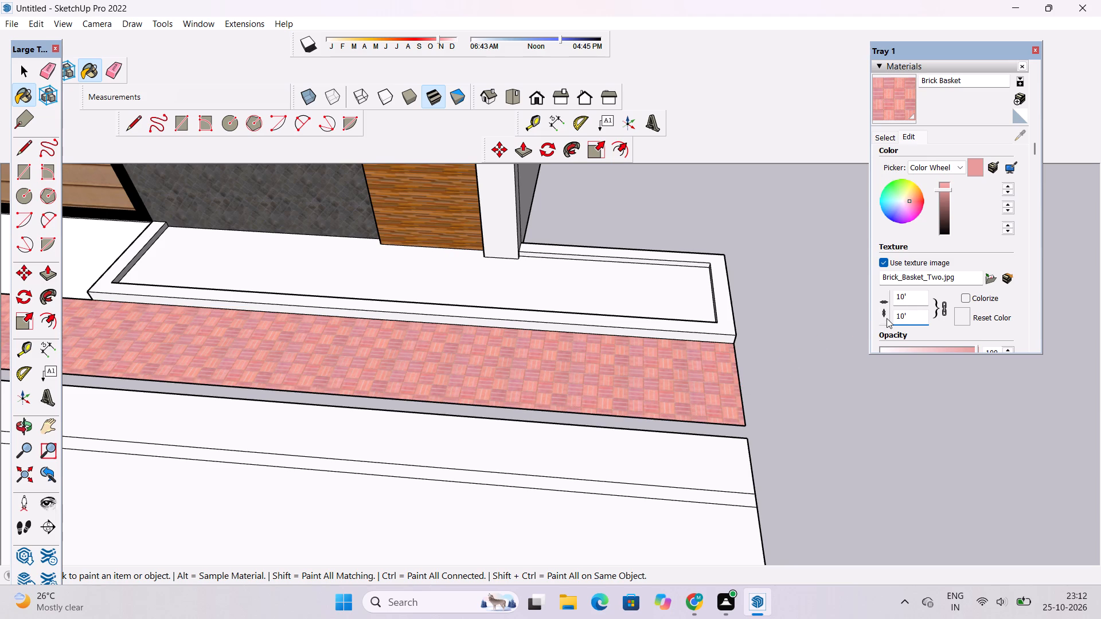
Set the Brick Basket material's texture width and height to 20'.
key("BackSpace")
key("BackSpace")
key("BackSpace")
key("BackSpace")
key("BackSpace")
key("BackSpace")
key("BackSpace")
key("BackSpace")
key("BackSpace")
type("20'")
key("Return")
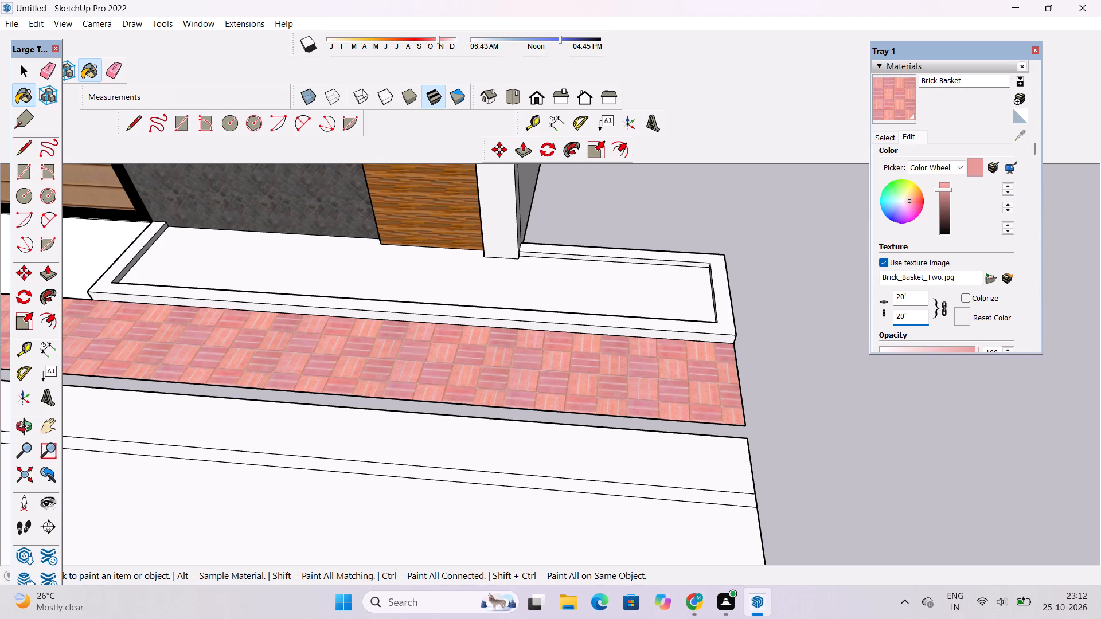
scroll(883, 373, "down", 7)
key("o")
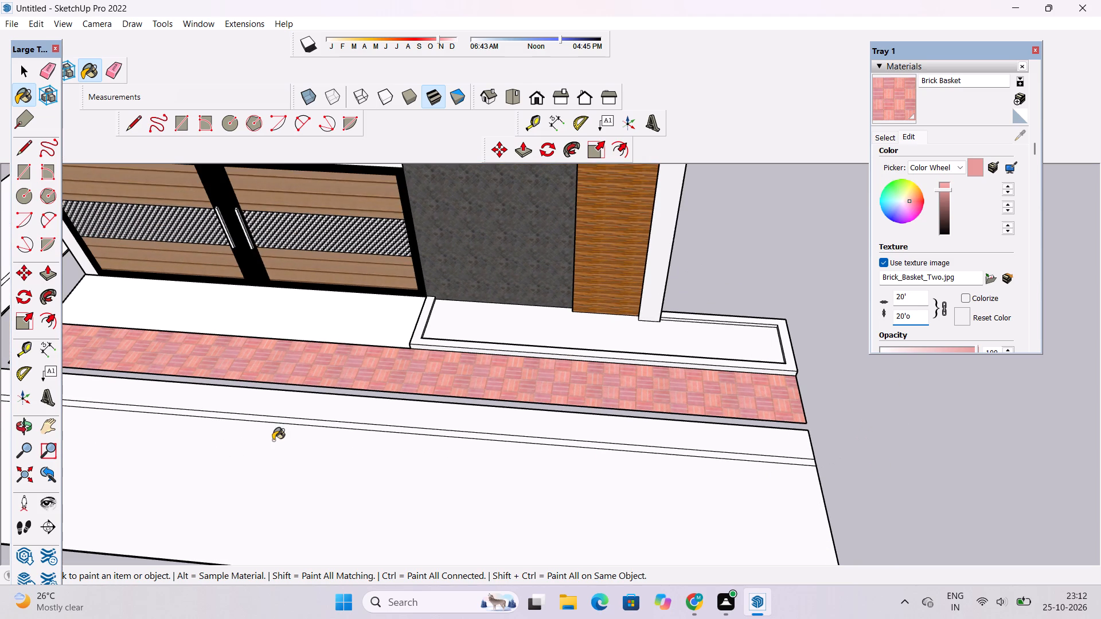
left_click(15, 426)
left_click(610, 246)
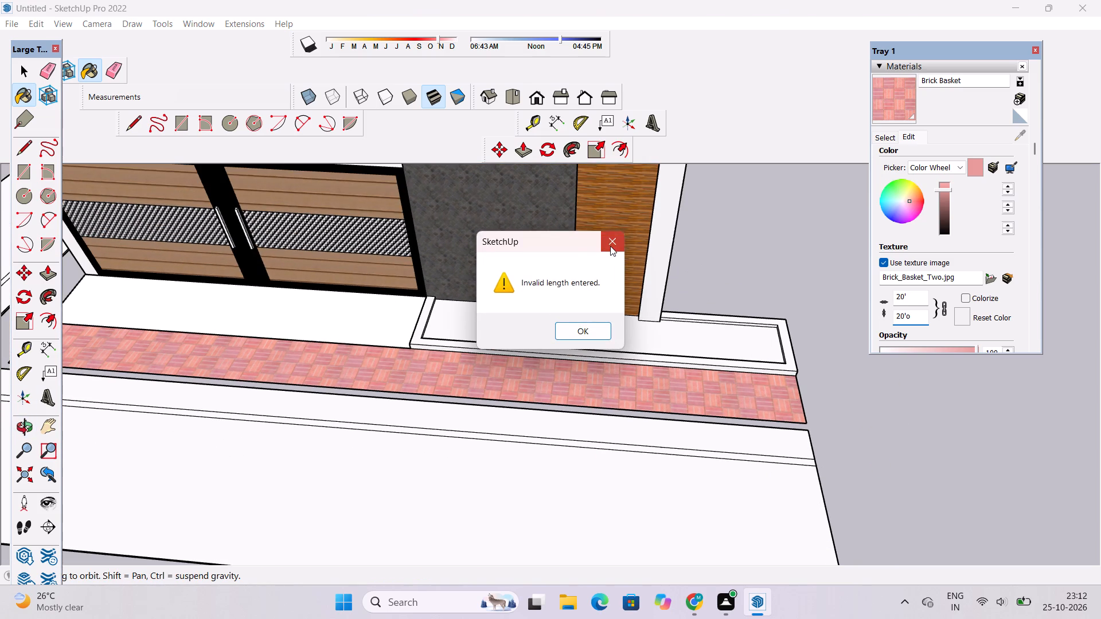
Examine the brick-paved strip and the surrounding road from the corner, close up and from the front.
left_click_drag(684, 399, 516, 374)
left_click_drag(584, 457, 577, 365, "shift")
left_click_drag(752, 433, 727, 360)
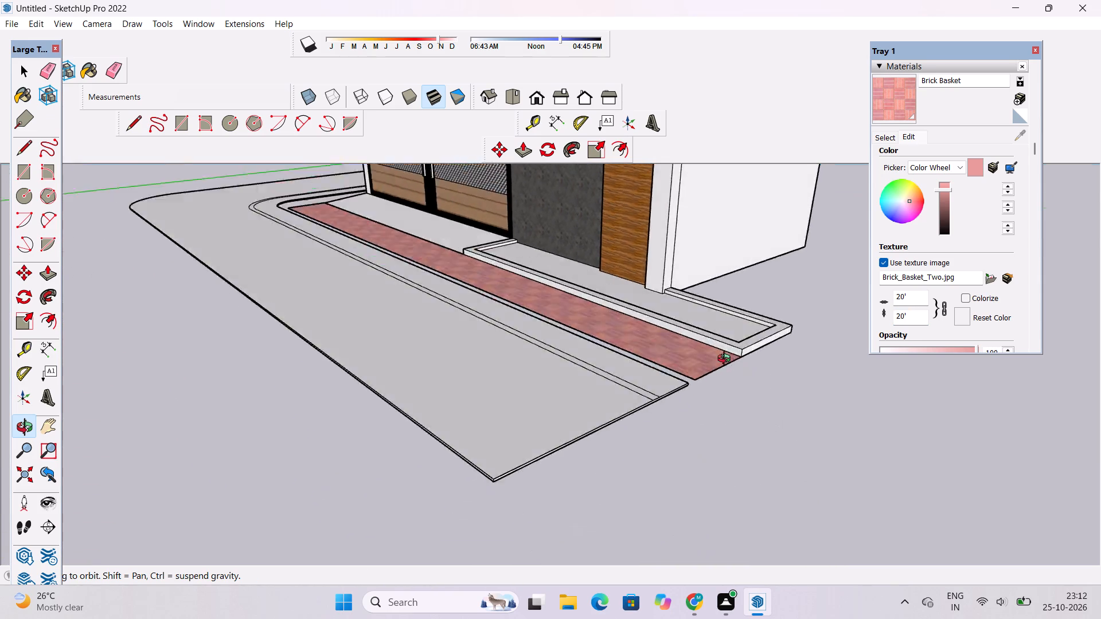
left_click_drag(727, 360, 698, 269)
scroll(688, 310, "up", 4)
left_click_drag(688, 277, 907, 464)
scroll(969, 466, "down", 7)
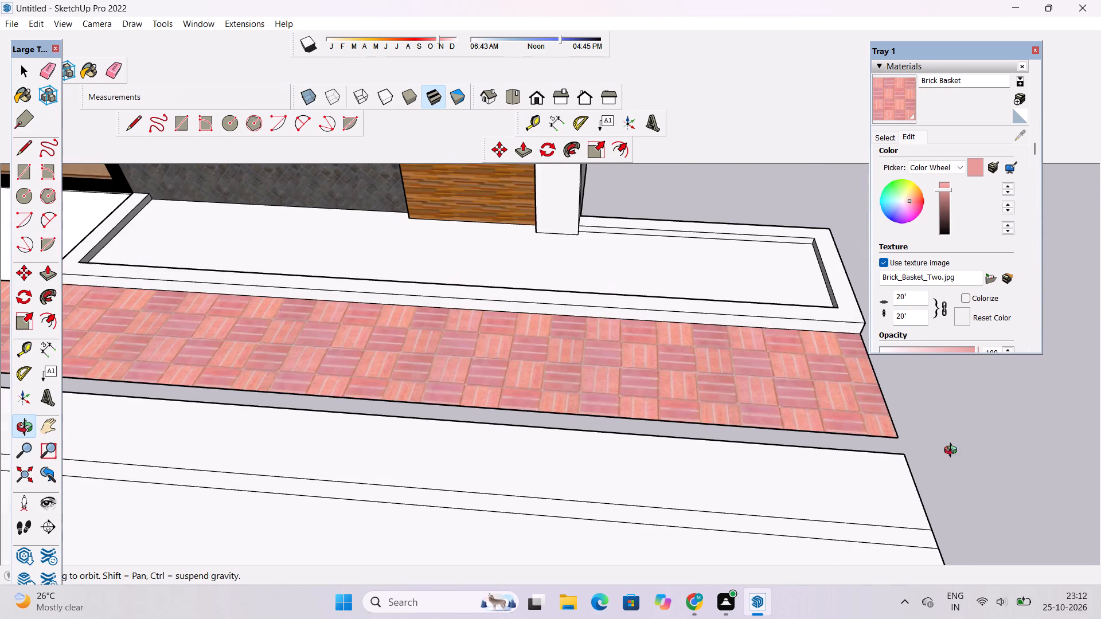
scroll(644, 369, "down", 5, "shift")
scroll(644, 369, "down", 3)
left_click_drag(540, 369, 575, 390, "shift")
left_click_drag(606, 388, 751, 372)
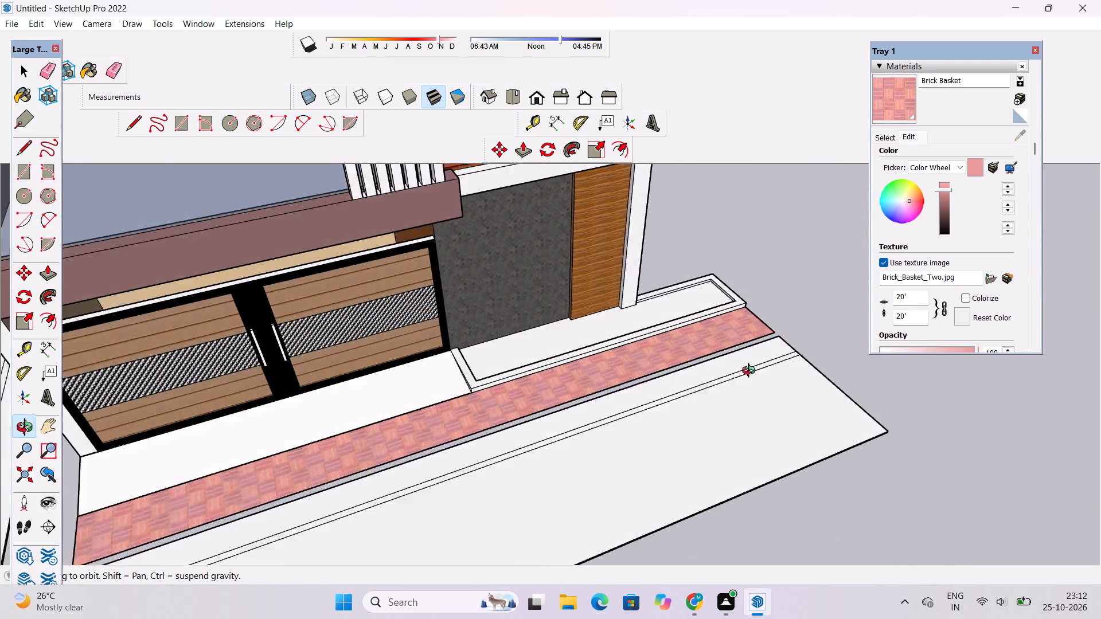
left_click_drag(751, 372, 812, 354)
scroll(825, 348, "down", 5)
left_click_drag(718, 433, 693, 430, "shift")
left_click_drag(611, 424, 522, 436)
left_click_drag(535, 405, 584, 322, "shift")
left_click_drag(575, 389, 509, 392)
left_click_drag(508, 388, 483, 406, "shift")
Paint the road surfaces on both sides of the thin line strip with Blacktop Old 02 from Asphalt and Concrete.
left_click(880, 139)
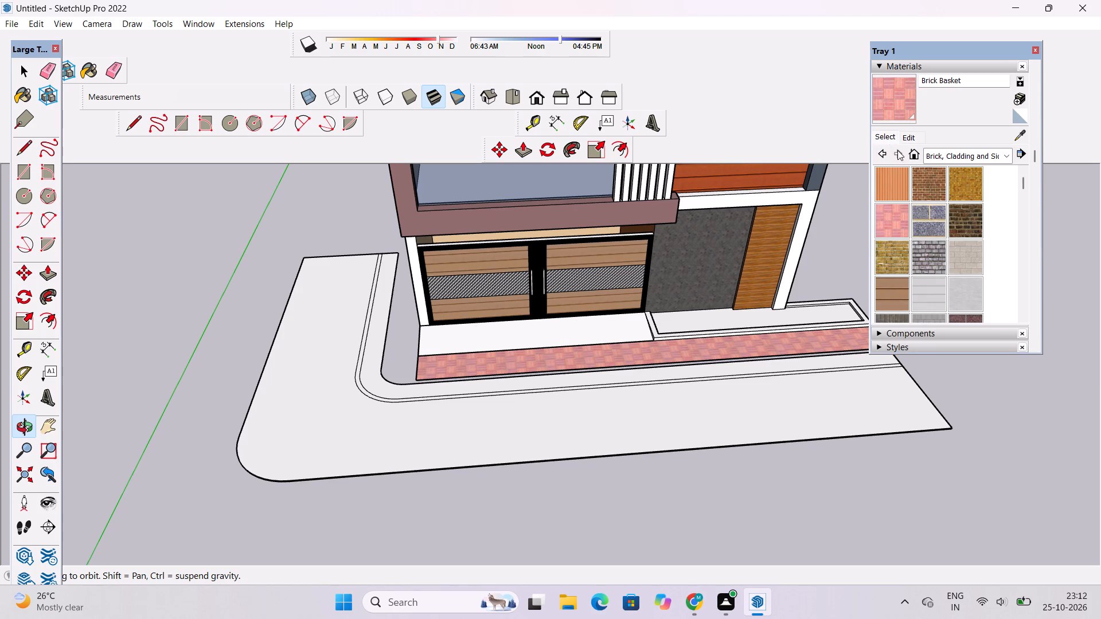
scroll(928, 196, "down", 1)
scroll(928, 197, "up", 1)
left_click(959, 155)
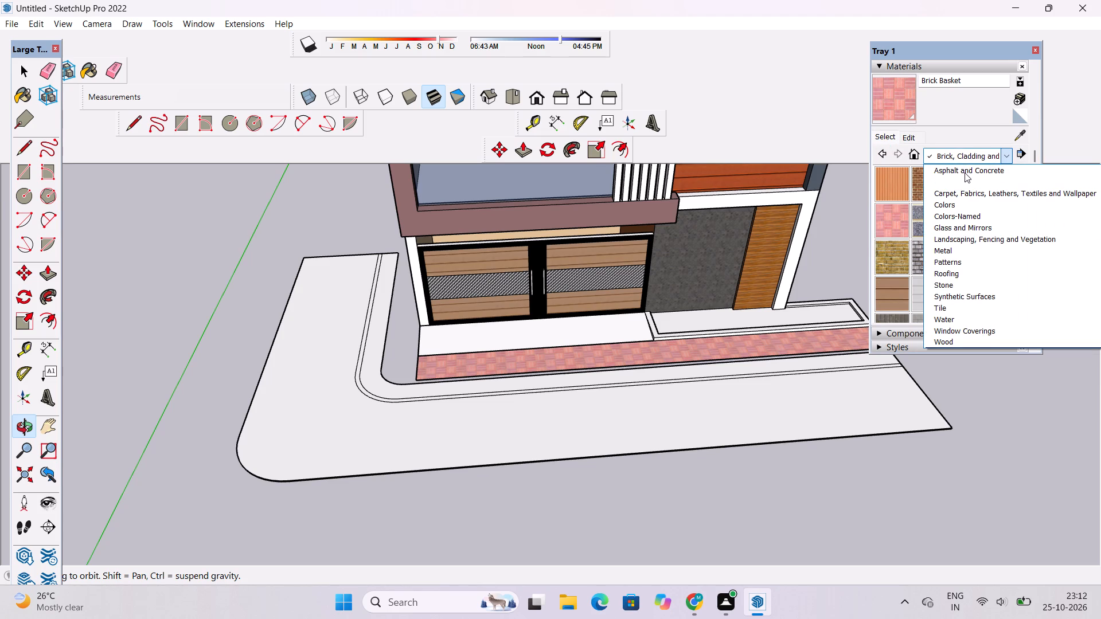
left_click(965, 171)
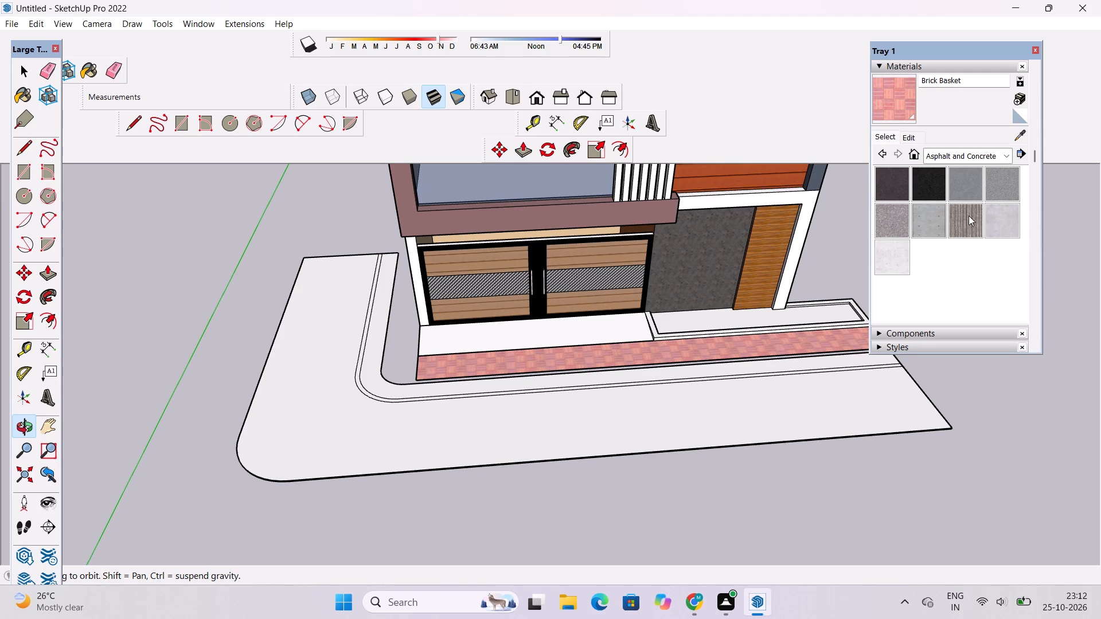
left_click(991, 185)
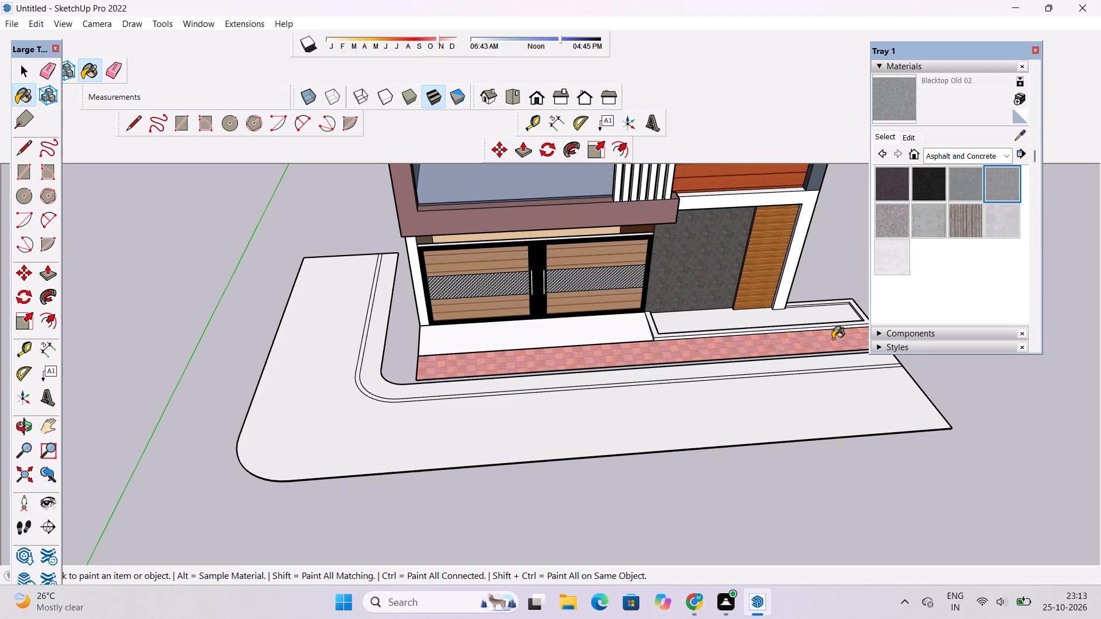
scroll(802, 391, "up", 4)
left_click(779, 403)
scroll(764, 354, "up", 4)
left_click(764, 354)
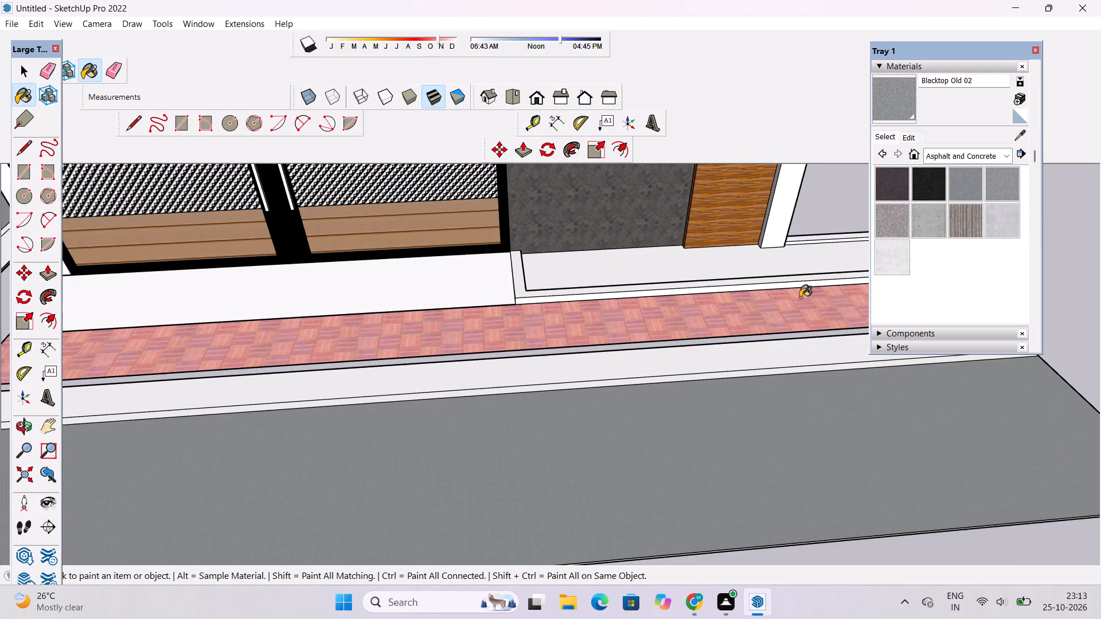
Set the Blacktop Old 02 material's texture size to 20' by 20'.
scroll(814, 281, "down", 4)
left_click(913, 138)
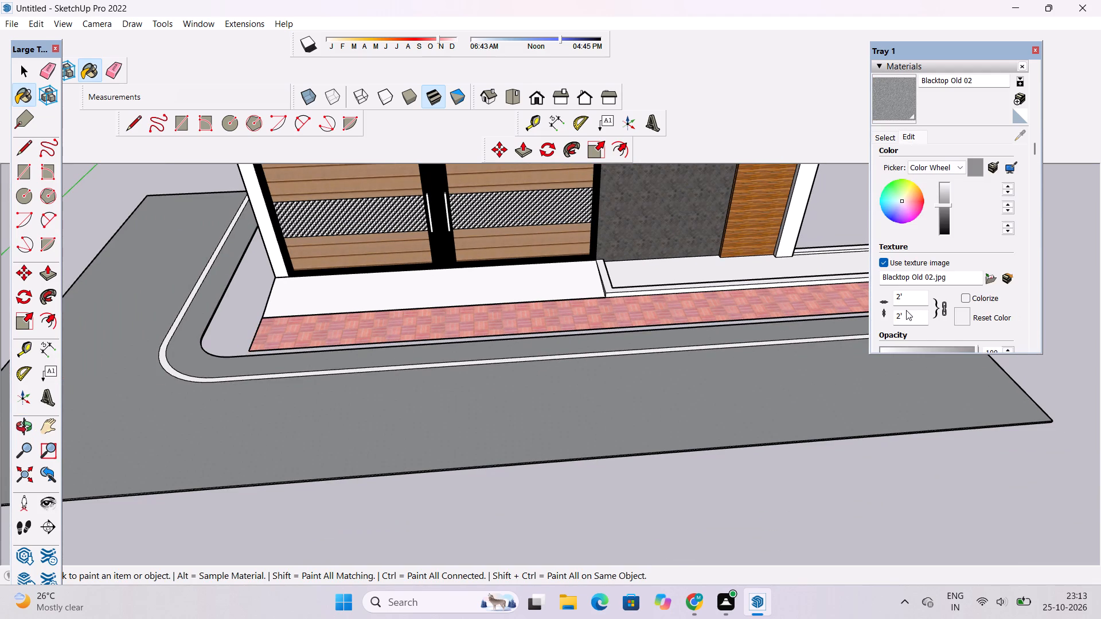
left_click(905, 310)
left_click(905, 312)
key("BackSpace")
type("0'")
key("Return")
Darken the Blacktop Old 02 material's colour to a deeper asphalt grey.
scroll(519, 431, "down", 9)
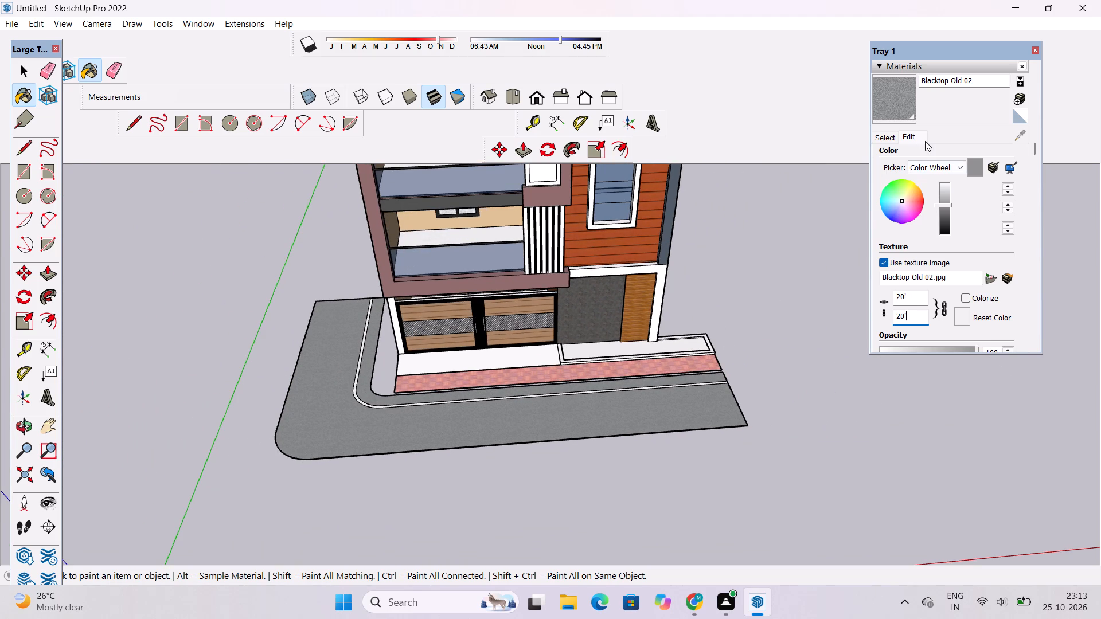
left_click(946, 209)
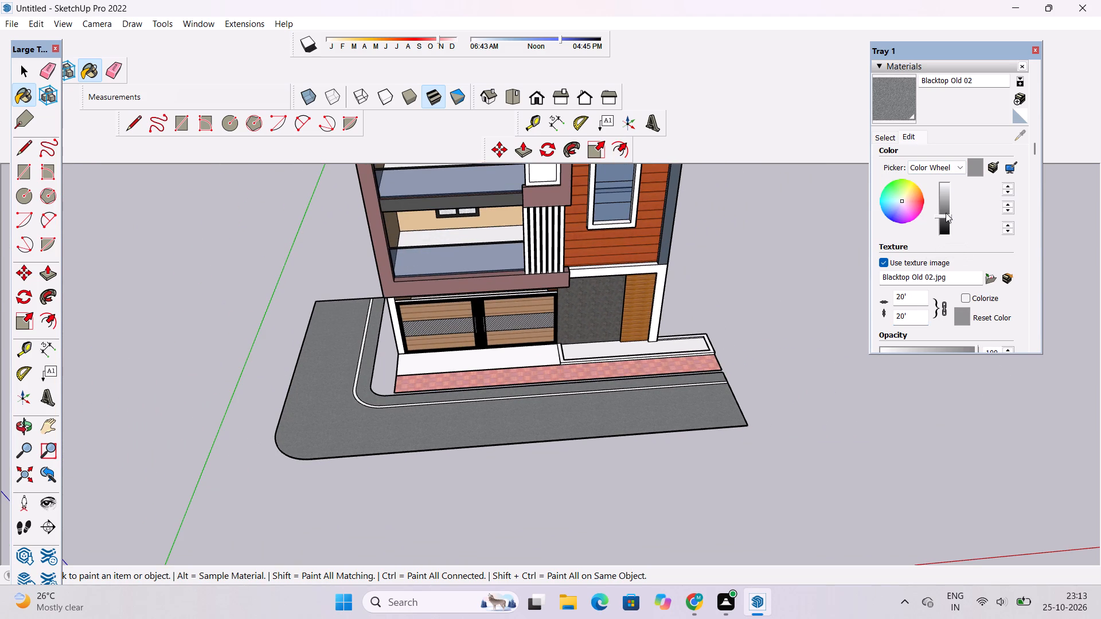
left_click(946, 213)
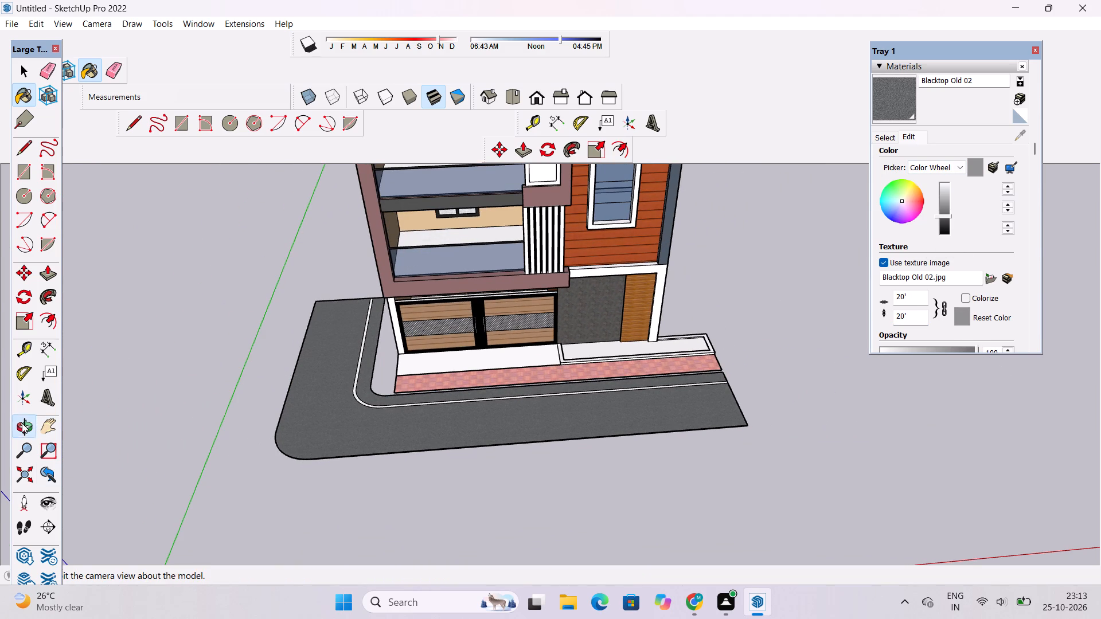
Examine the asphalt road and paved strip together with the house's front facade from a lower viewpoint.
left_click(22, 423)
left_click_drag(378, 431, 356, 350)
left_click_drag(396, 337, 389, 353, "shift")
scroll(399, 362, "down", 3, "shift")
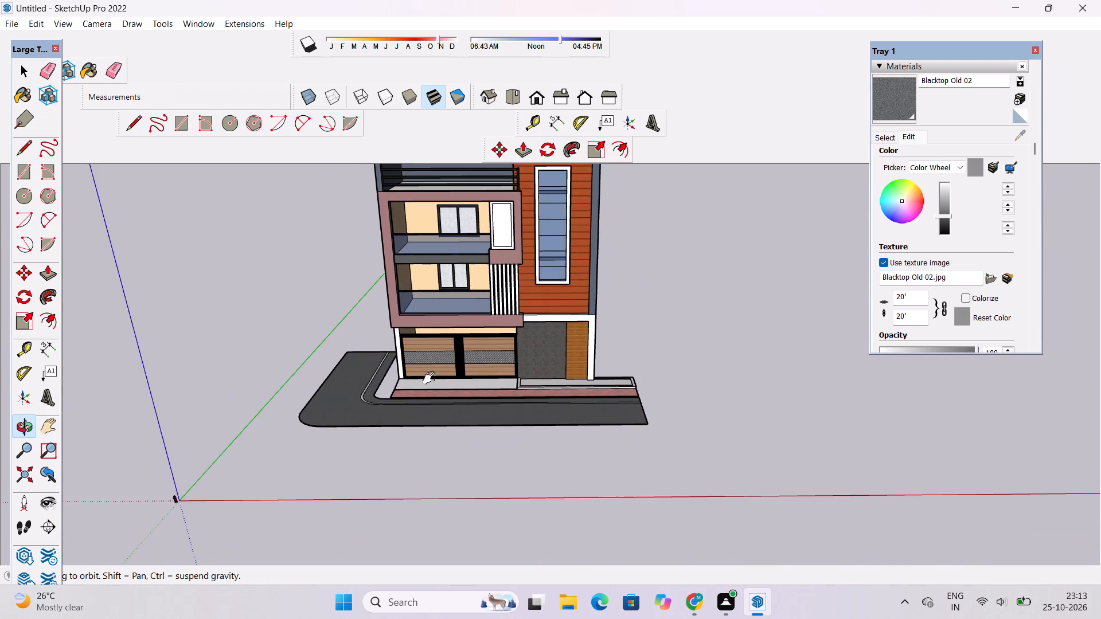
left_click_drag(470, 375, 479, 390)
scroll(399, 445, "up", 3)
left_click_drag(382, 440, 386, 446, "shift")
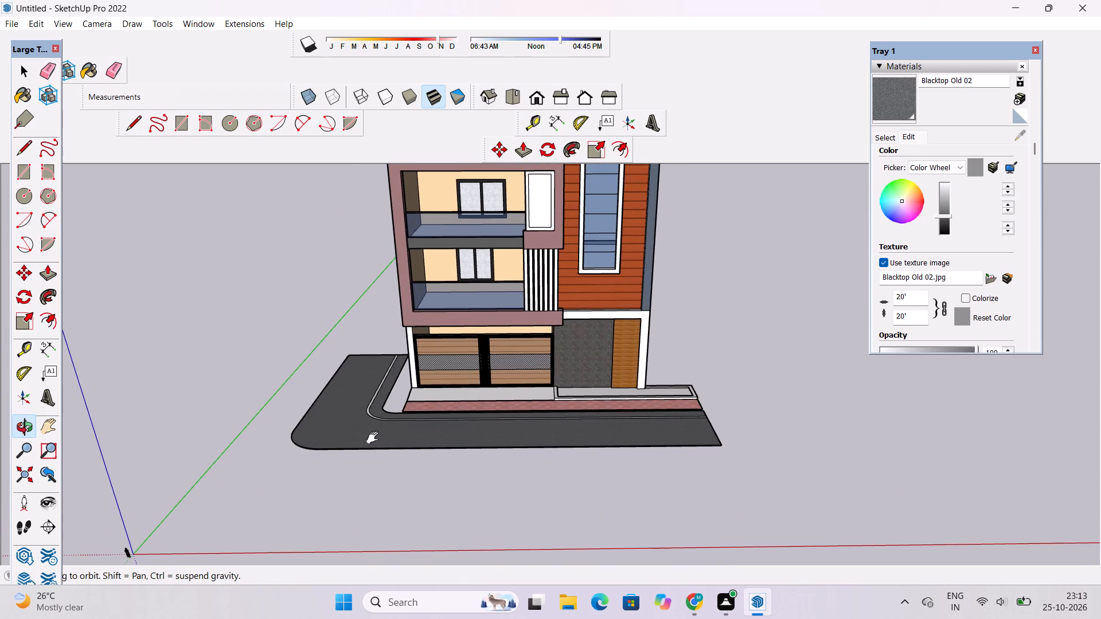
Examine the house's front facade, balconies and side wall together with the paved strip and road from several viewpoints.
left_click_drag(521, 363, 518, 371, "shift")
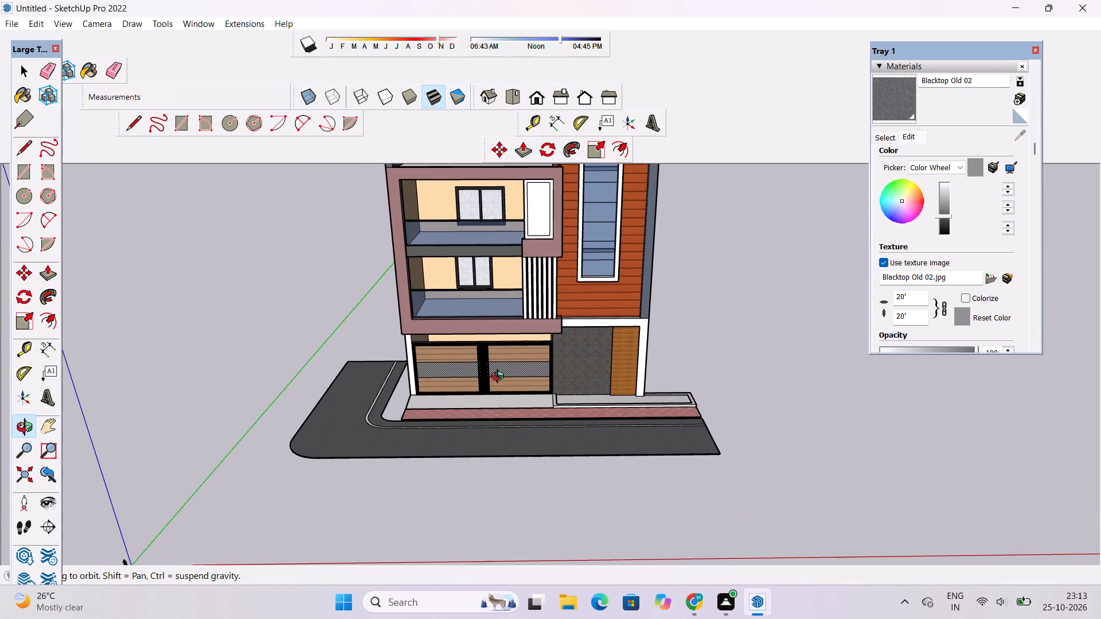
scroll(453, 312, "up", 2)
left_click_drag(456, 314, 468, 334, "shift")
left_click_drag(471, 358, 462, 235)
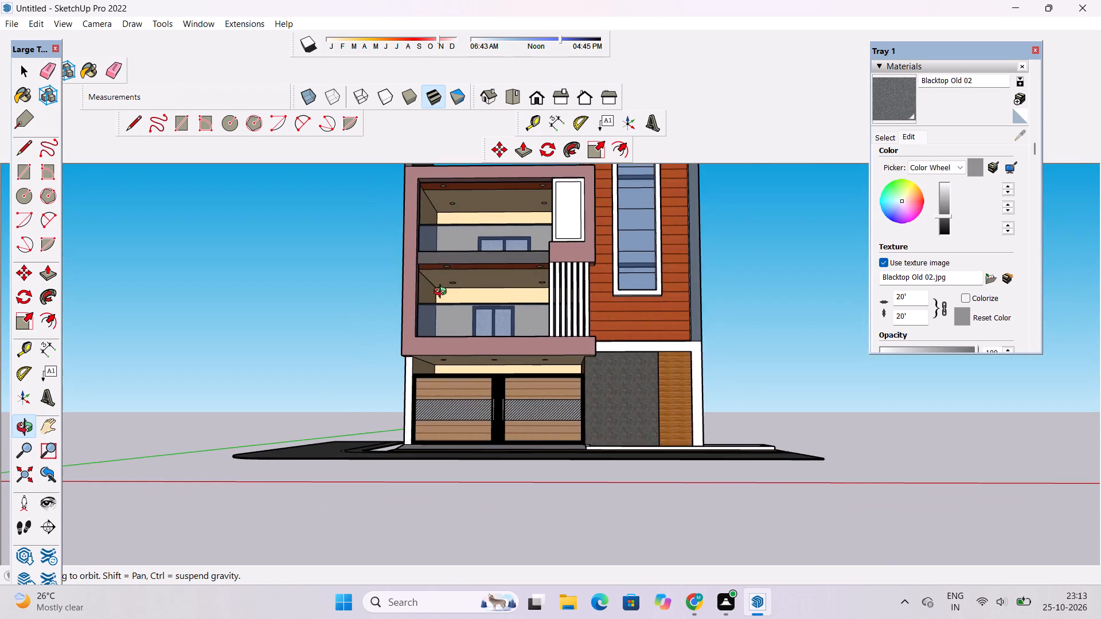
scroll(443, 293, "up", 3)
left_click_drag(653, 318, 535, 323, "shift")
left_click_drag(572, 327, 401, 350)
scroll(404, 367, "down", 4, "shift")
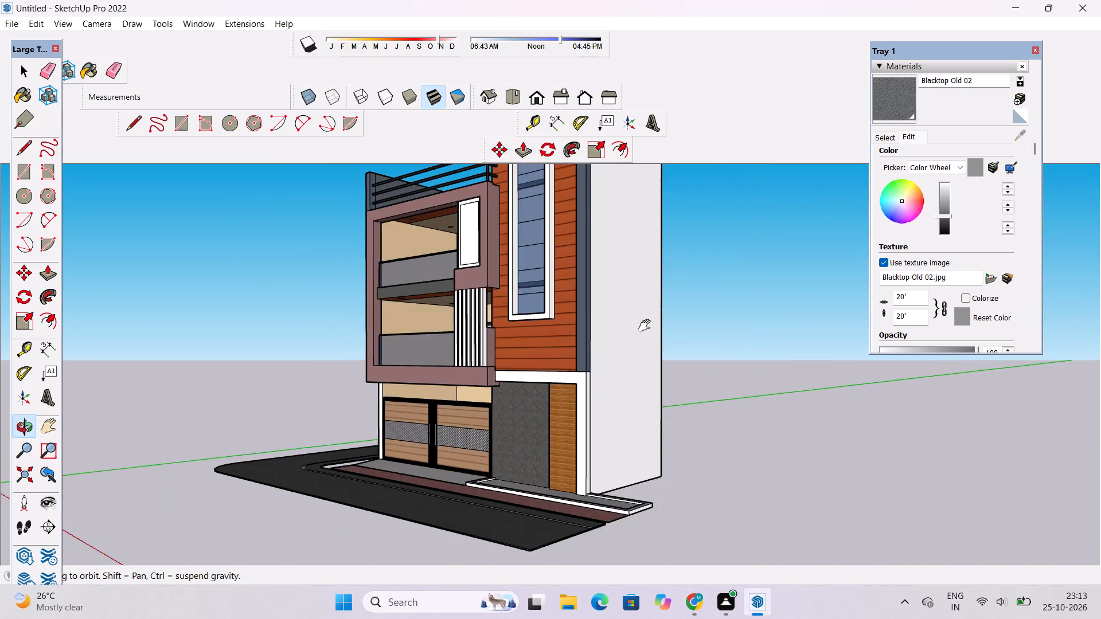
left_click_drag(661, 309, 635, 332, "shift")
left_click_drag(329, 365, 648, 469)
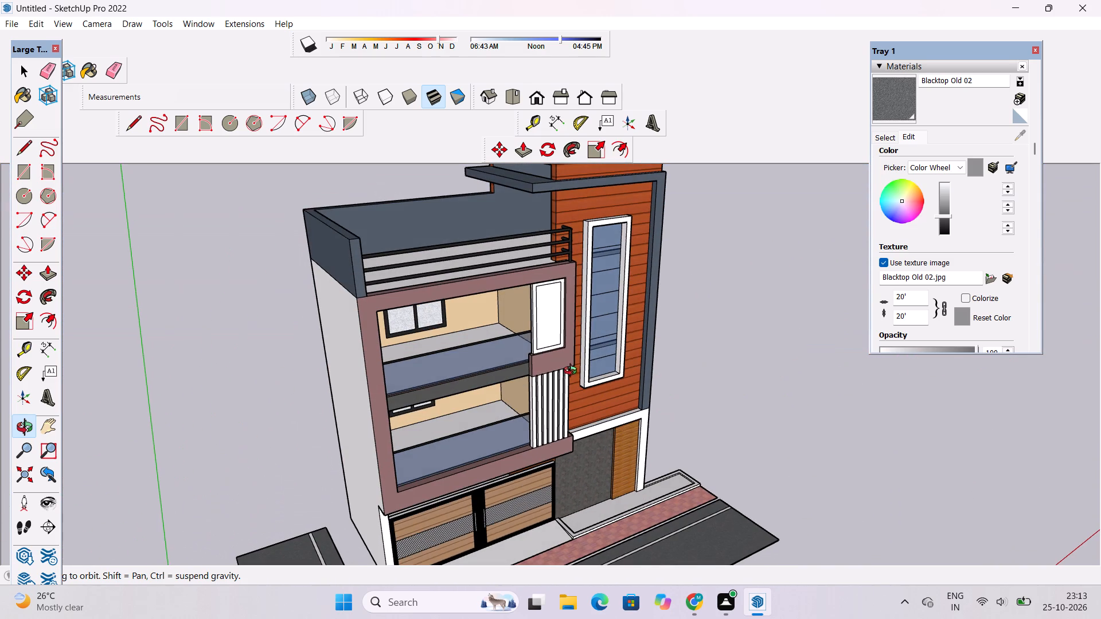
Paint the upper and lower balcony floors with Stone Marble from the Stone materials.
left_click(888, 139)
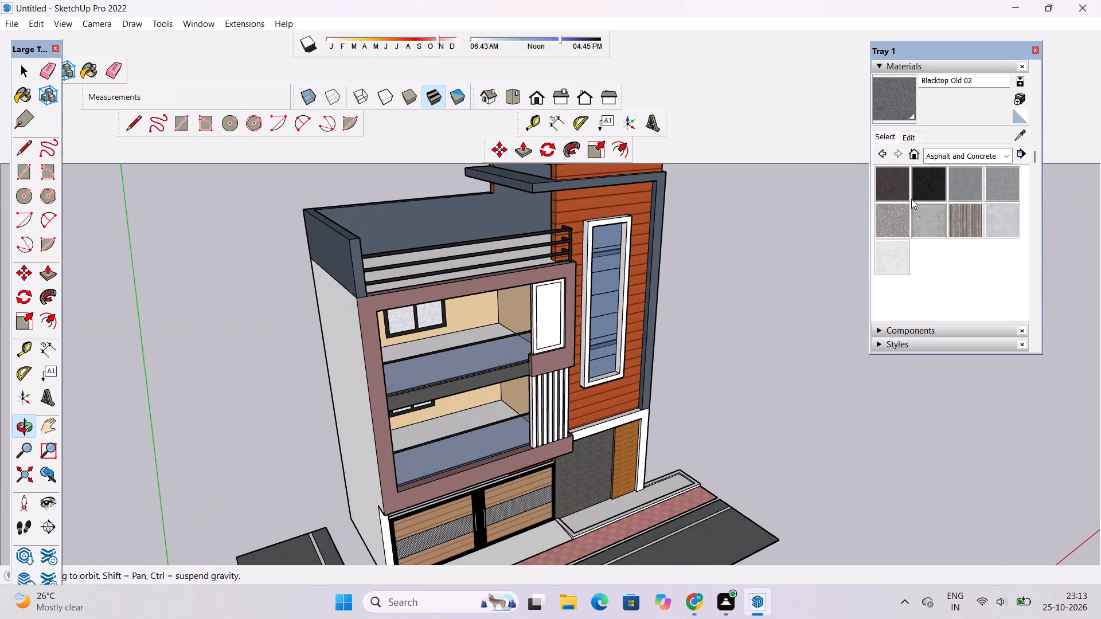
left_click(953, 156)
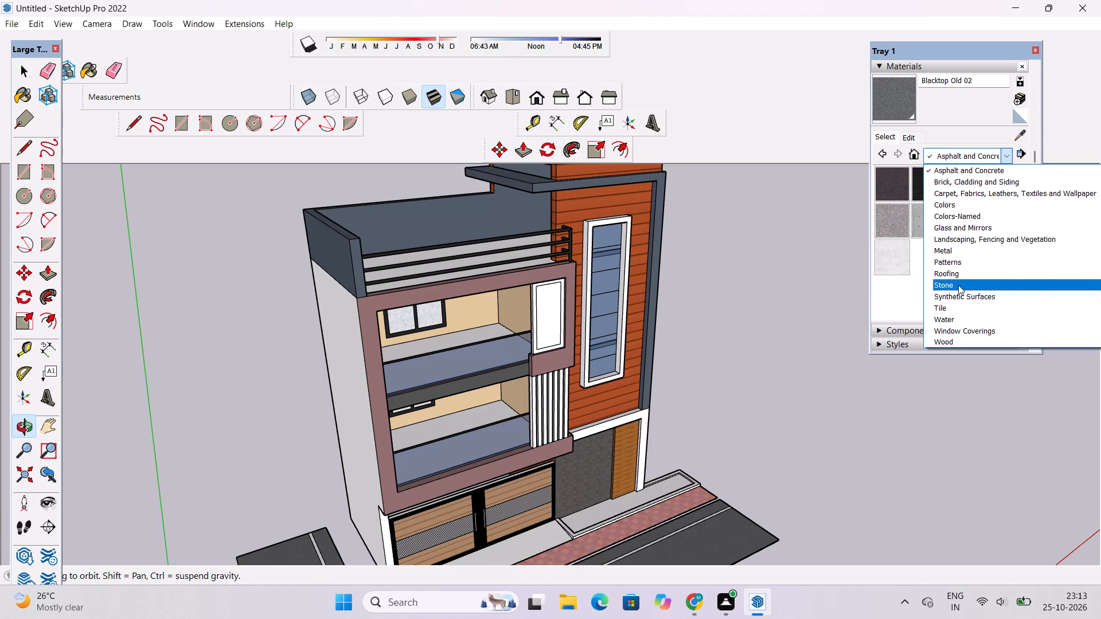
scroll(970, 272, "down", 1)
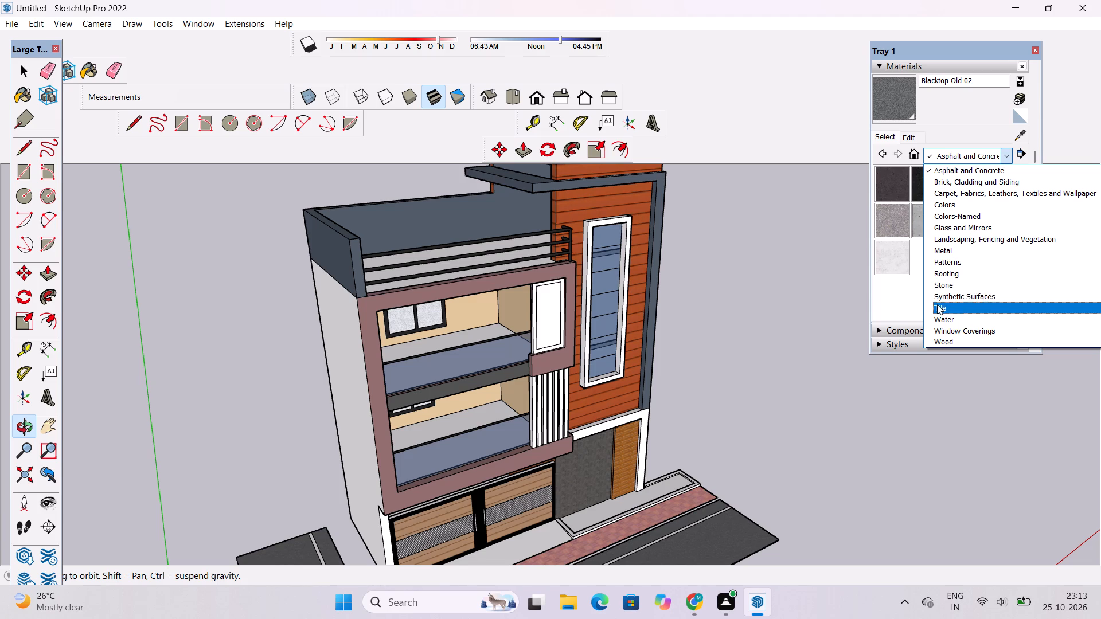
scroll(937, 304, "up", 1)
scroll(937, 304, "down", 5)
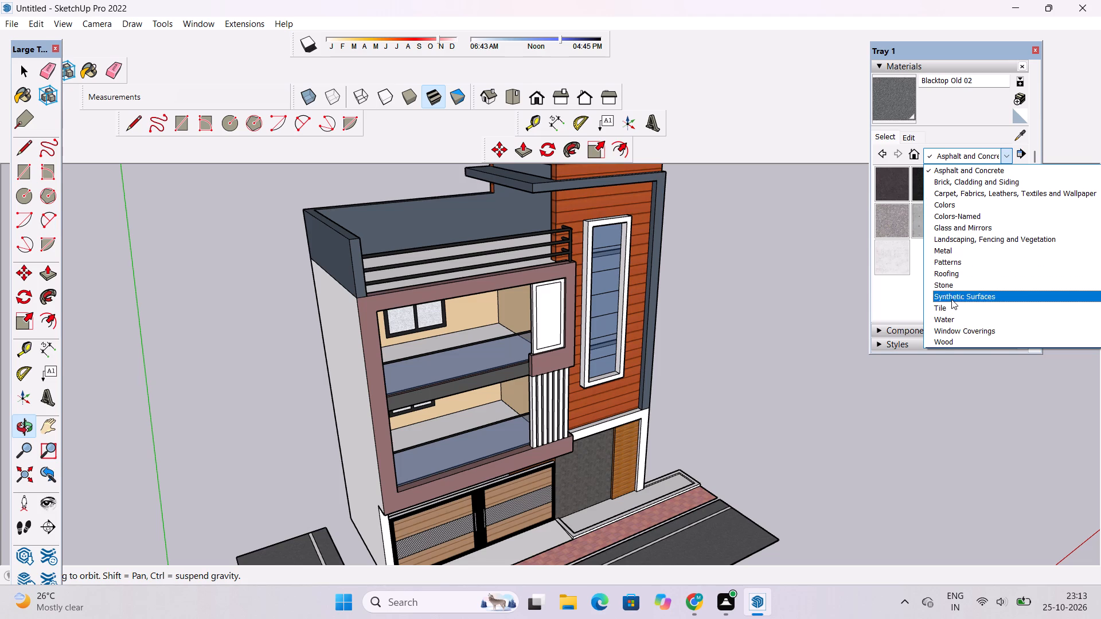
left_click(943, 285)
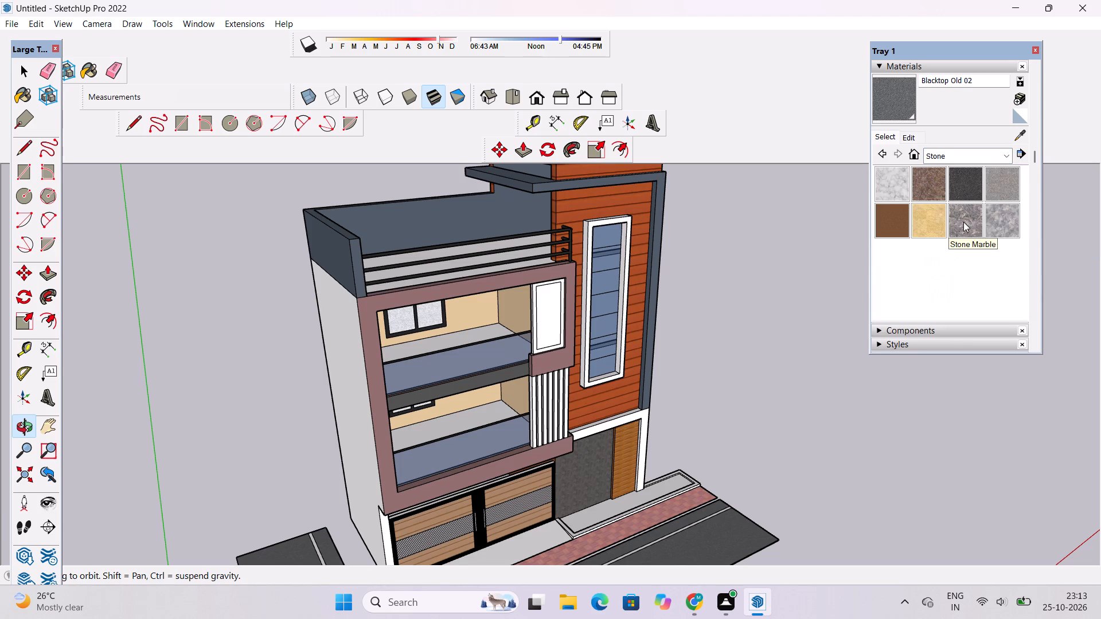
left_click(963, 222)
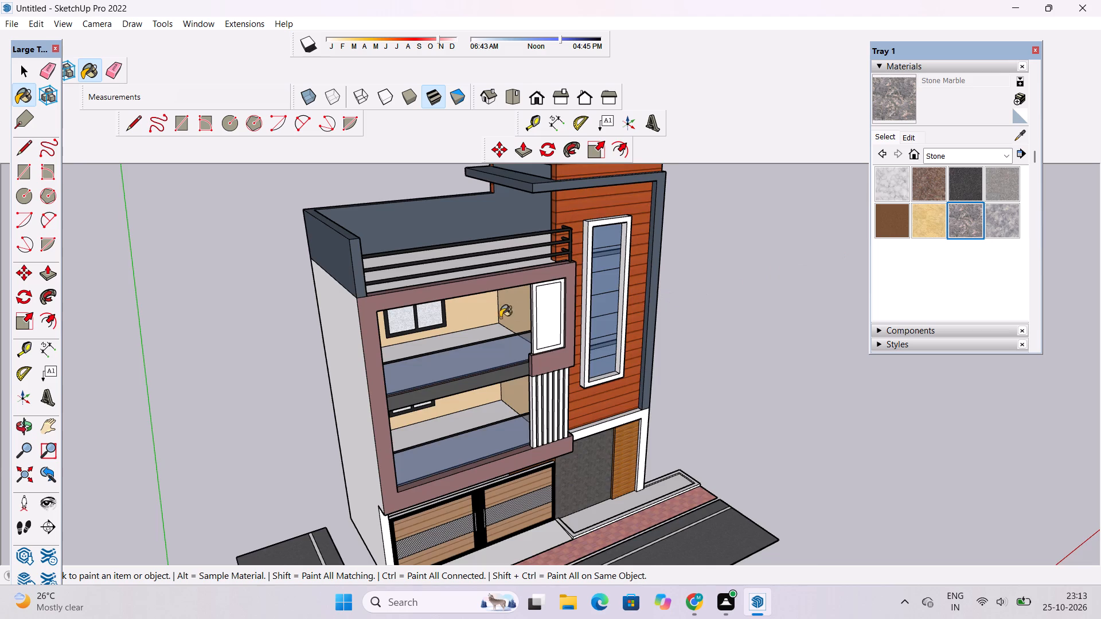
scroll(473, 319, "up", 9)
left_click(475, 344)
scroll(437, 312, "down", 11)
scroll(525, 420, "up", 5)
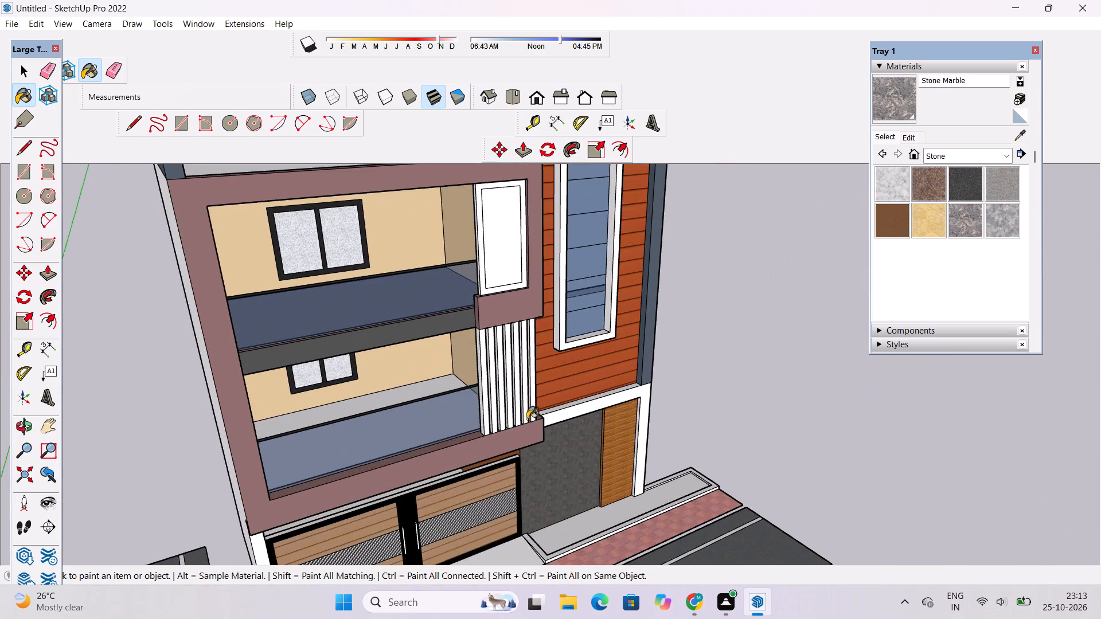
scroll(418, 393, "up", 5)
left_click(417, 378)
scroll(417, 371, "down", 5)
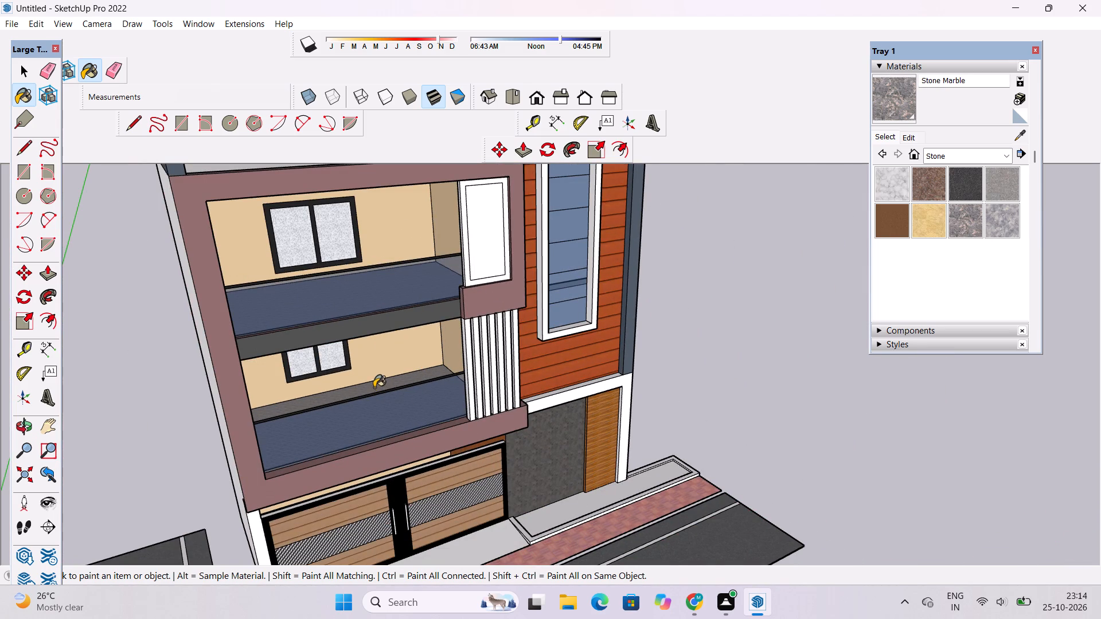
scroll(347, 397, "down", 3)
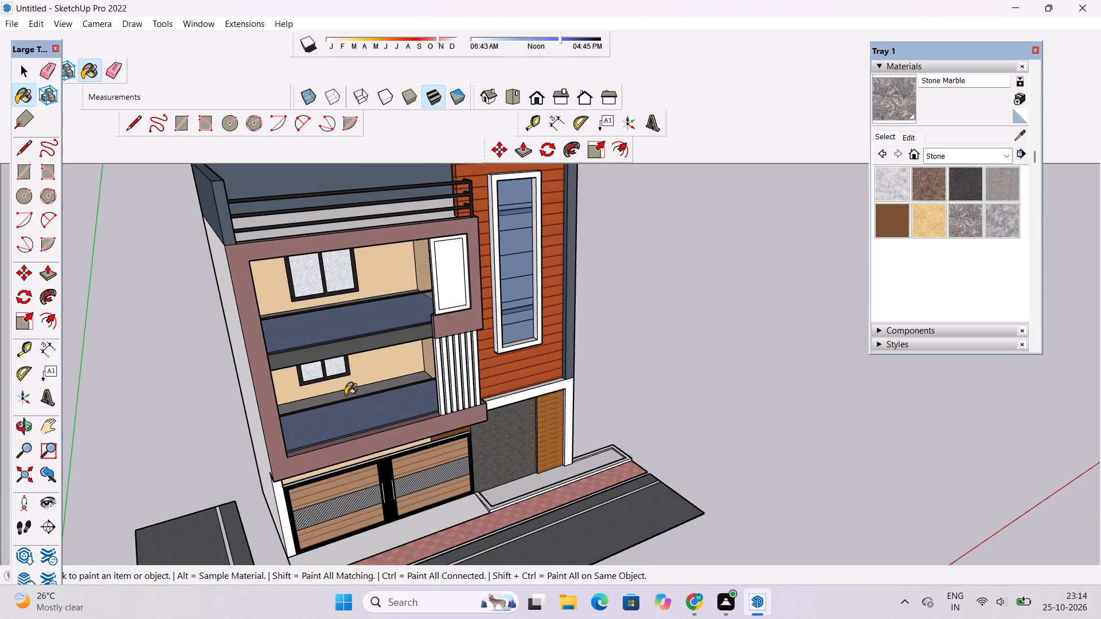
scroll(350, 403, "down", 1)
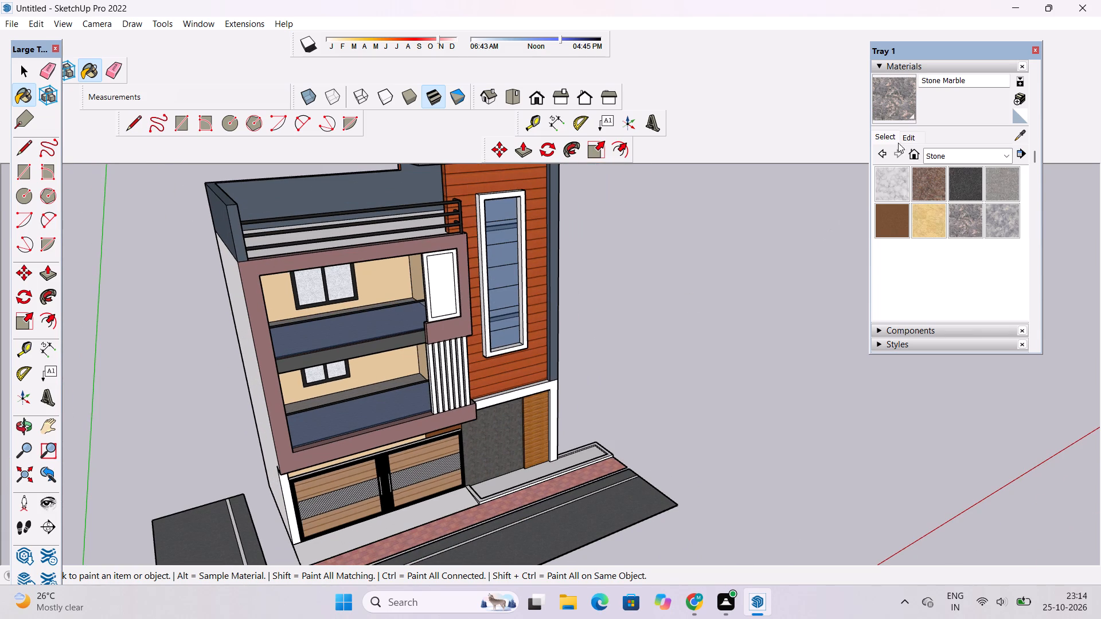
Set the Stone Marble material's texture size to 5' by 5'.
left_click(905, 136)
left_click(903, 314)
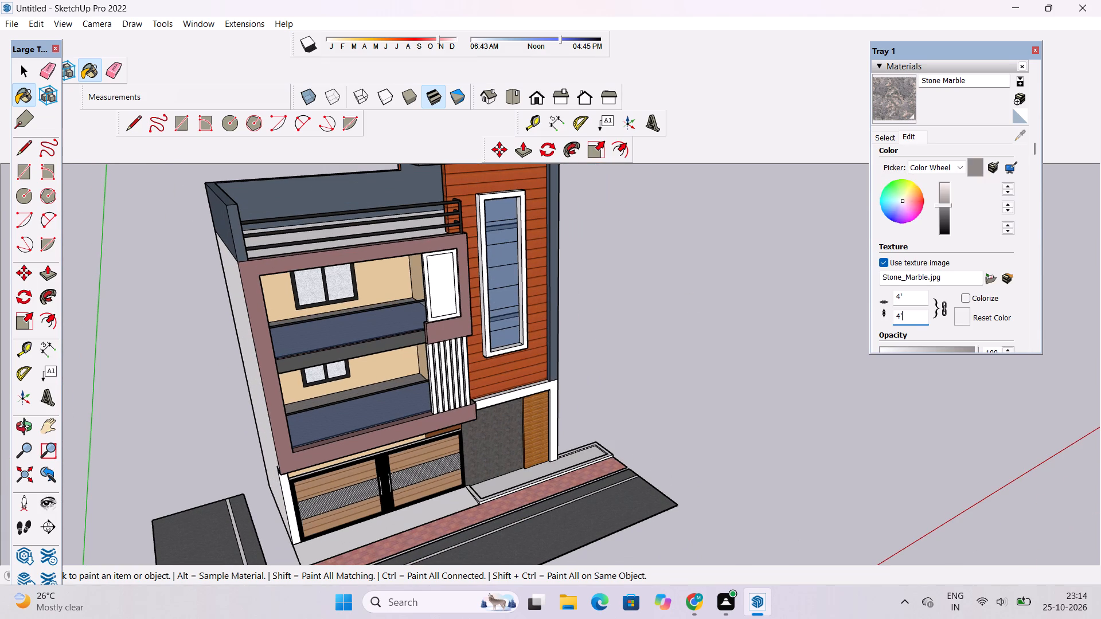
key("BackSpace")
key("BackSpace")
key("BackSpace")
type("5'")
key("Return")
Examine the Stone Marble texture on the balcony floors up close.
left_click(25, 426)
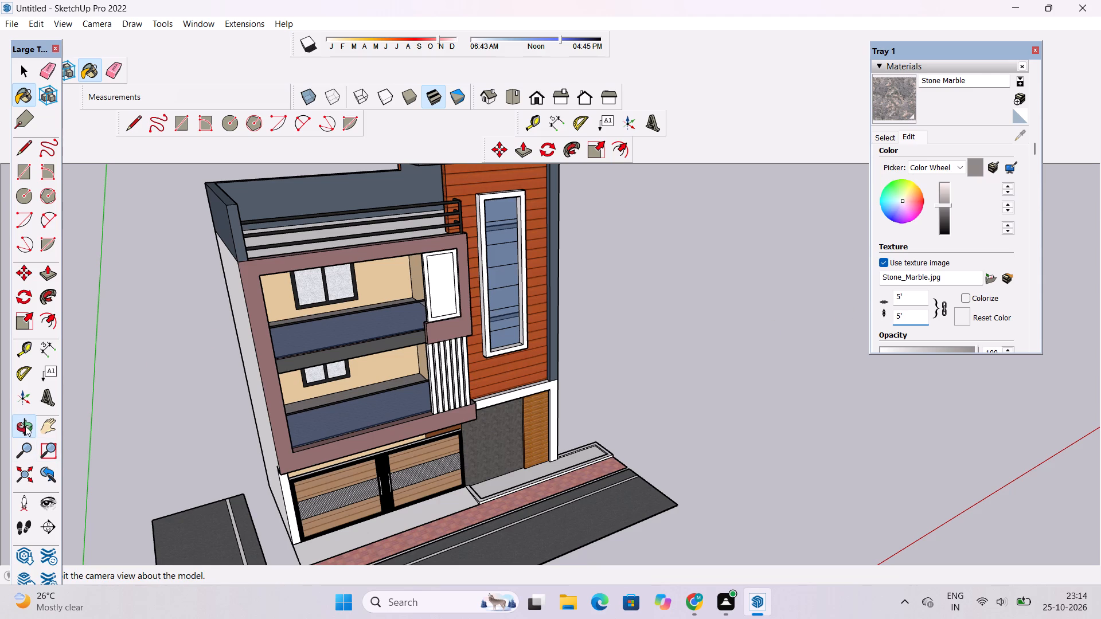
scroll(288, 297, "up", 10)
left_click_drag(377, 348, 327, 469)
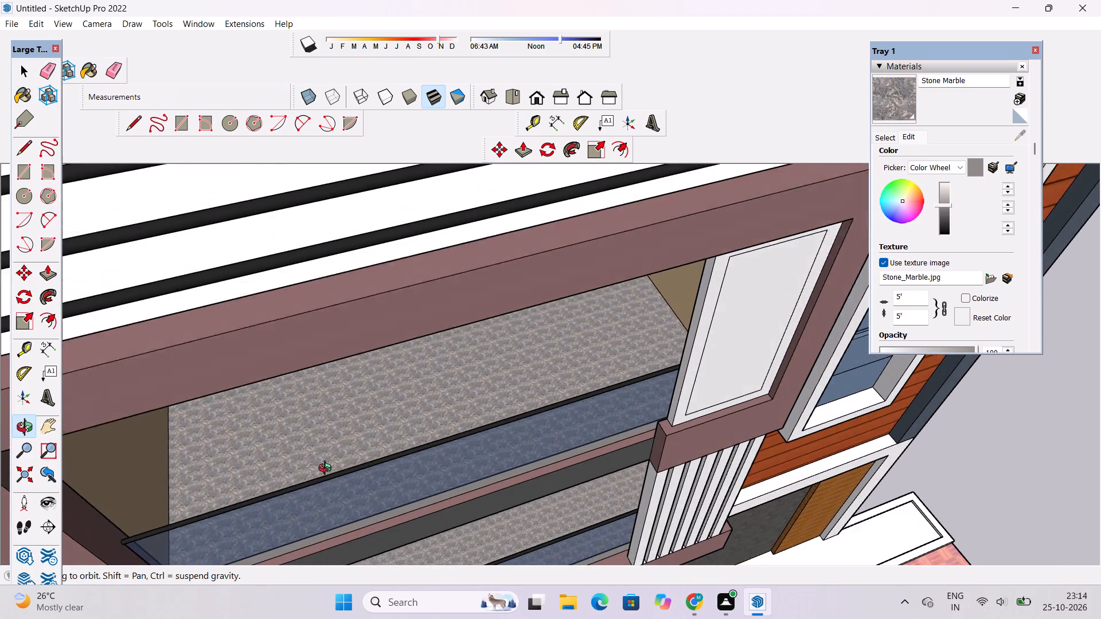
left_click_drag(327, 469, 327, 471)
scroll(428, 419, "up", 5)
scroll(471, 403, "up", 6)
scroll(435, 374, "down", 3)
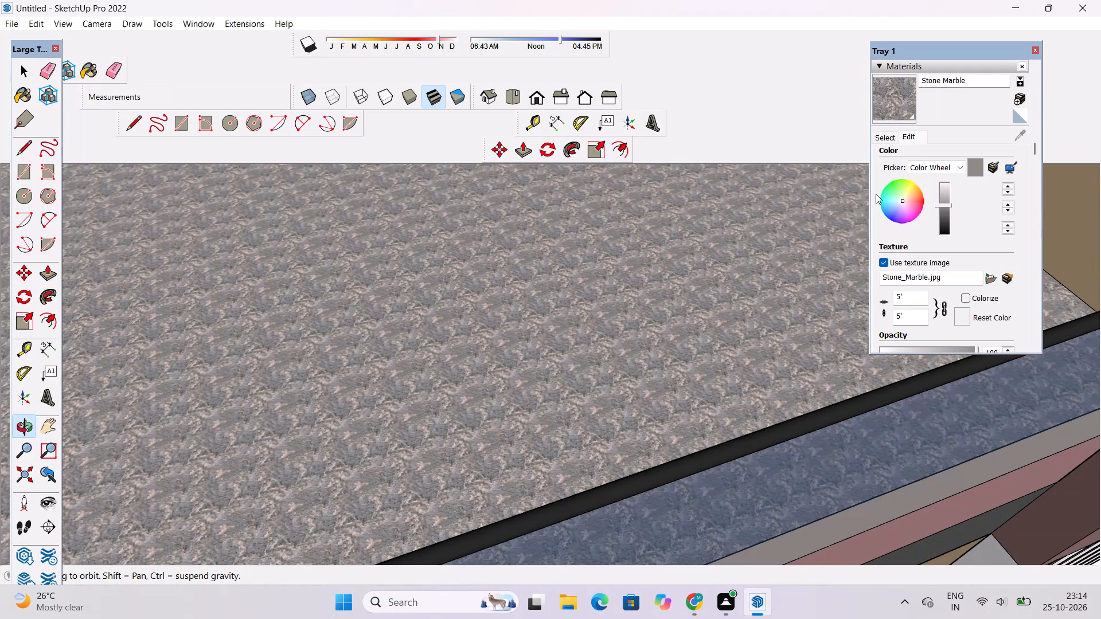
scroll(690, 383, "up", 14)
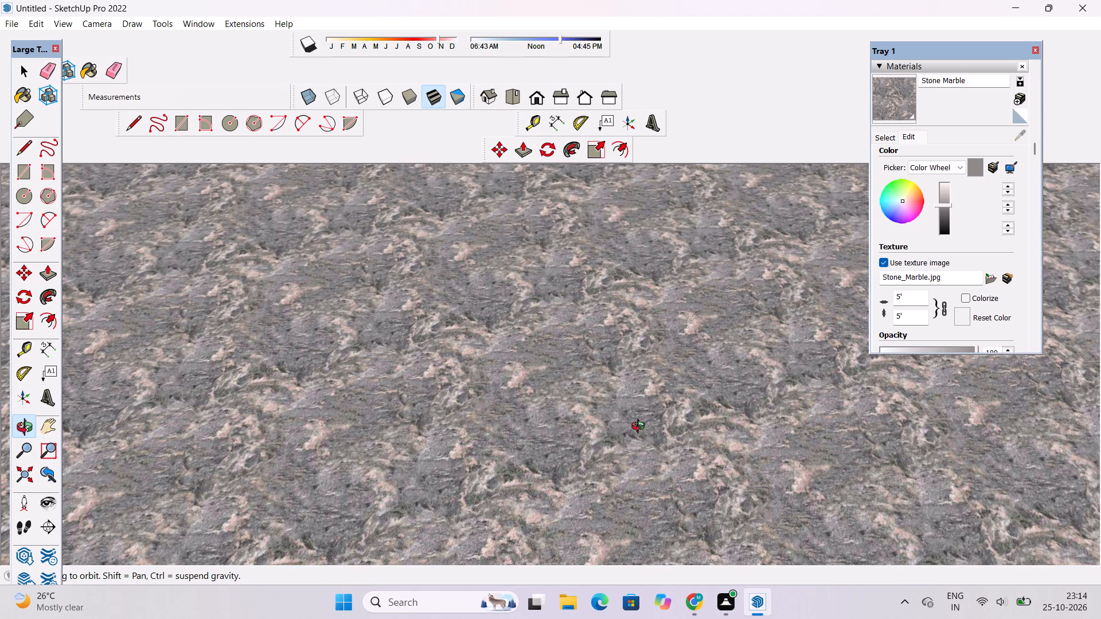
scroll(641, 409, "down", 20)
scroll(641, 409, "down", 10)
left_click_drag(674, 418, 661, 328)
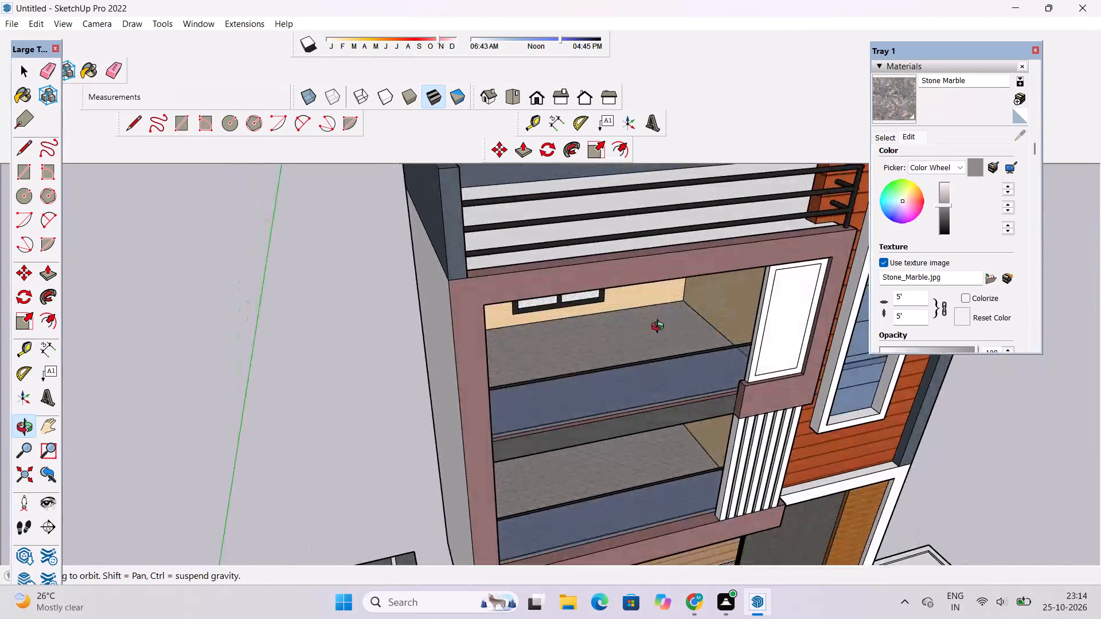
Repaint the upper and lower balcony floors with Carrera Marble from the Stone materials.
left_click(885, 136)
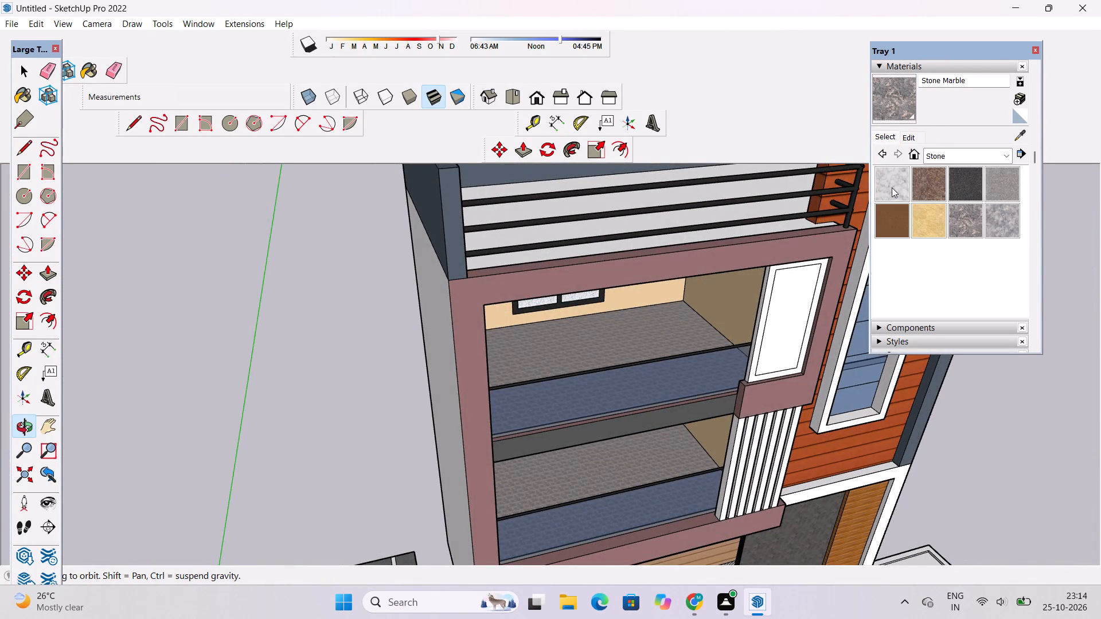
left_click(892, 187)
scroll(594, 355, "up", 4)
left_click(594, 339)
scroll(514, 294, "down", 6)
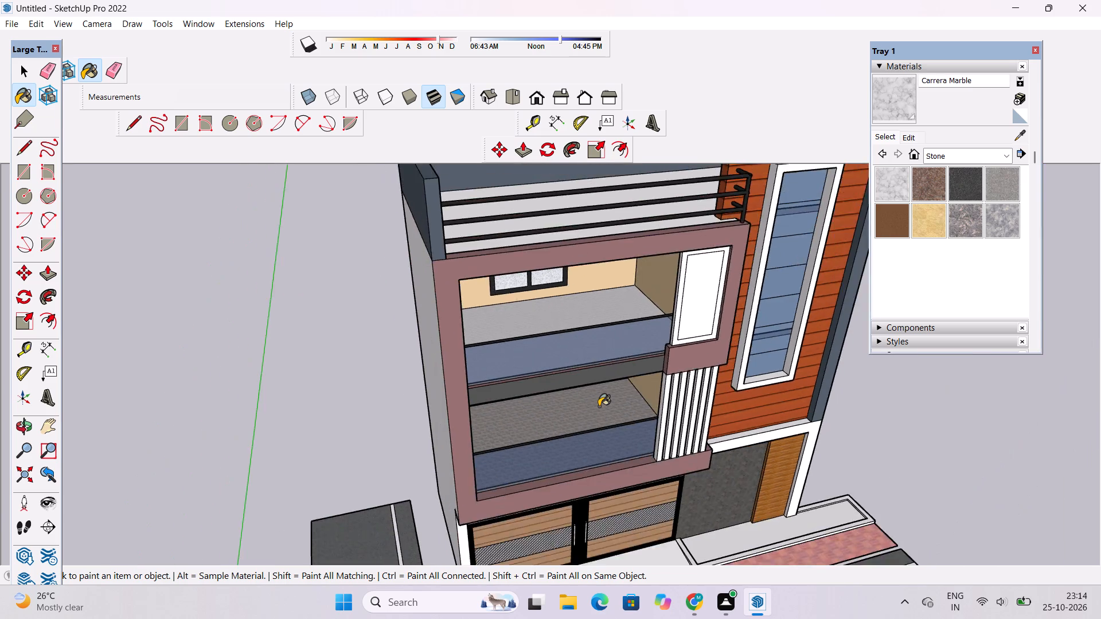
scroll(599, 406, "up", 6)
left_click(599, 406)
scroll(567, 395, "down", 11)
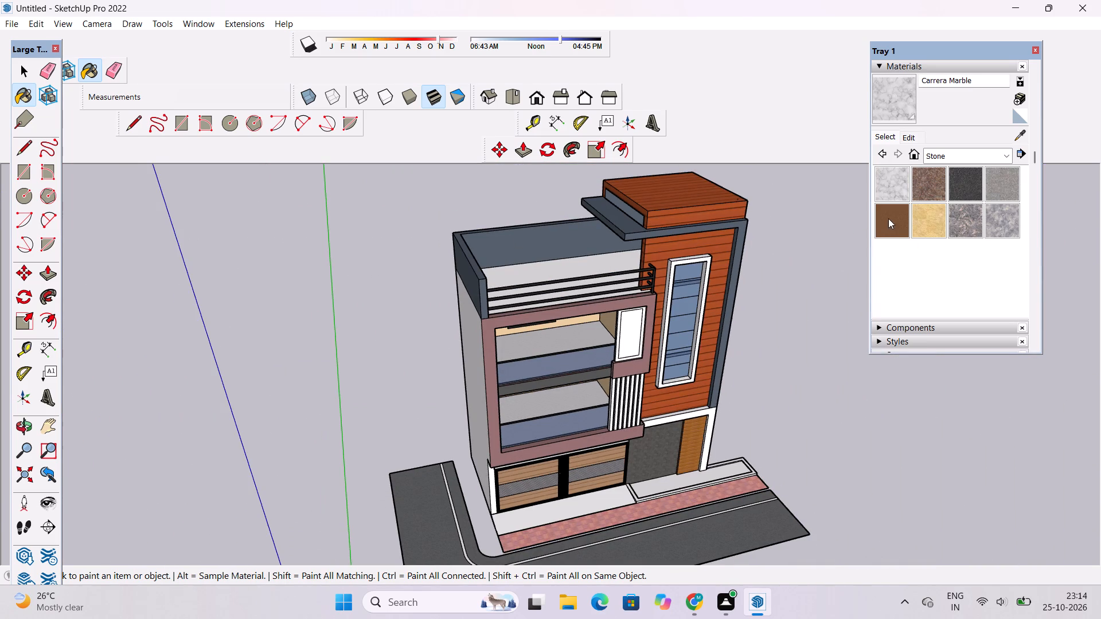
Set the Carrera Marble material's texture size to 10' by 10'.
left_click(907, 140)
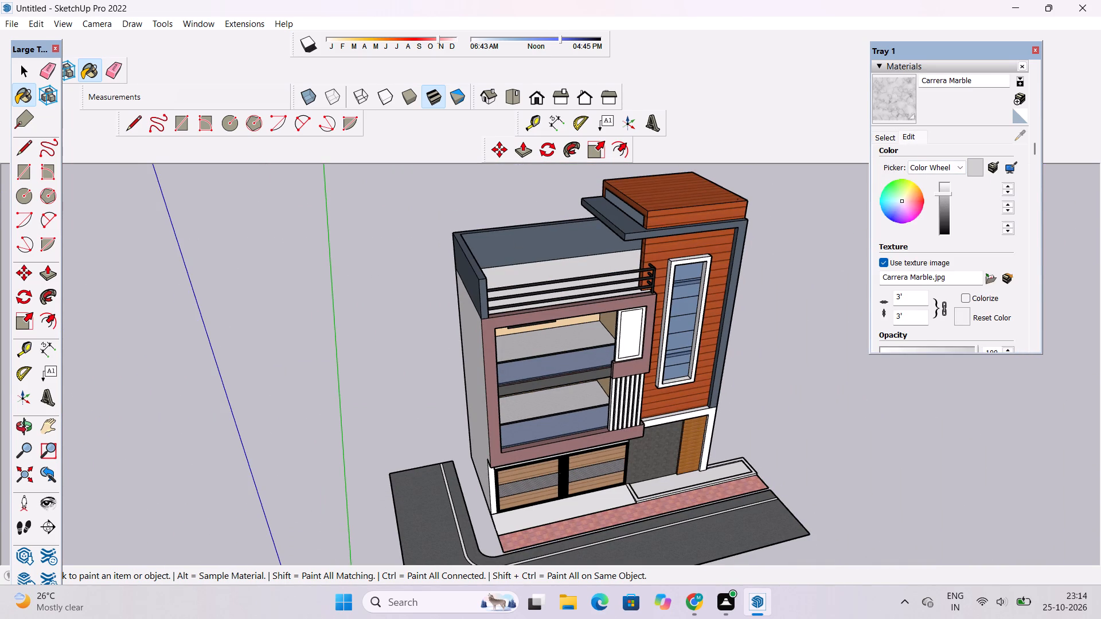
left_click(902, 319)
key("BackSpace")
key("BackSpace")
type("10'")
key("Return")
scroll(577, 370, "up", 10)
key("o")
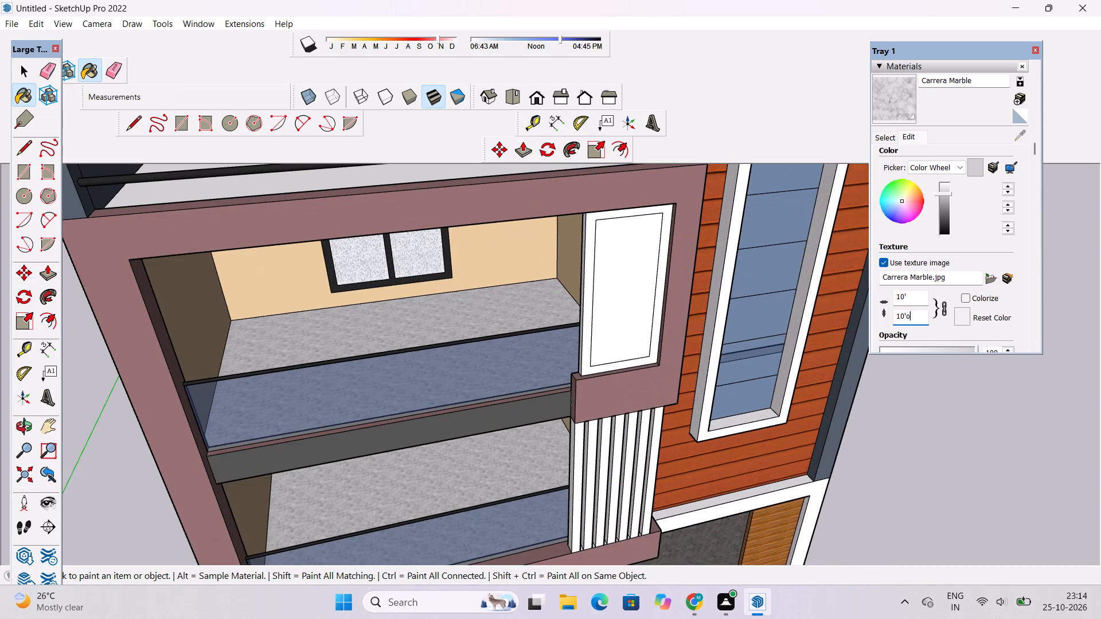
left_click(25, 427)
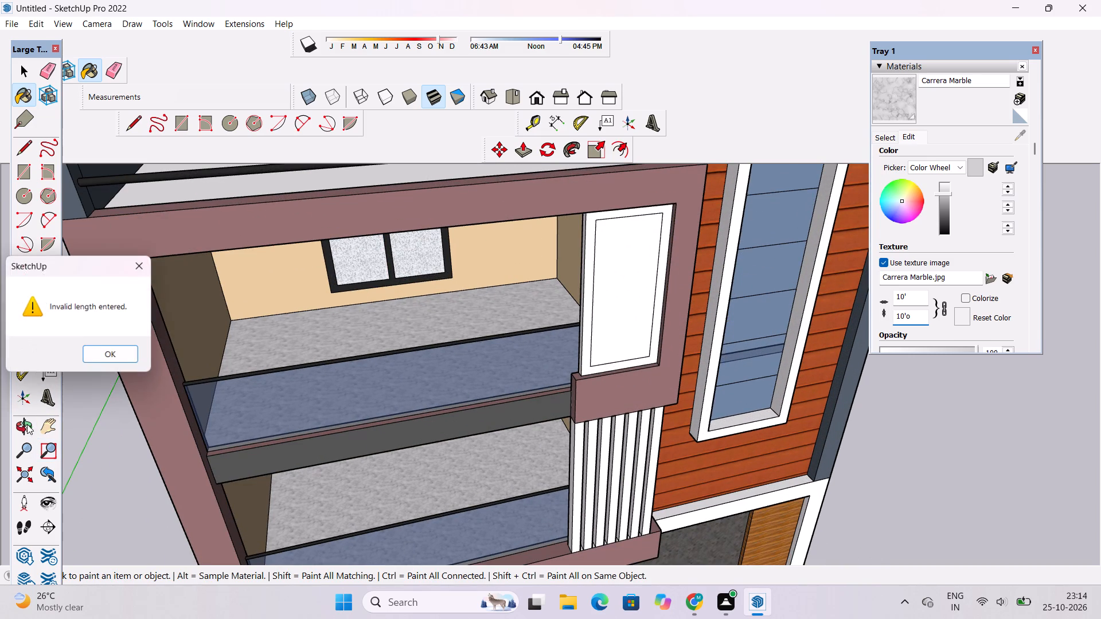
left_click(138, 271)
Examine the marble balcony floors up close, along with the roof terrace and front facade from above and from eye level.
left_click(23, 427)
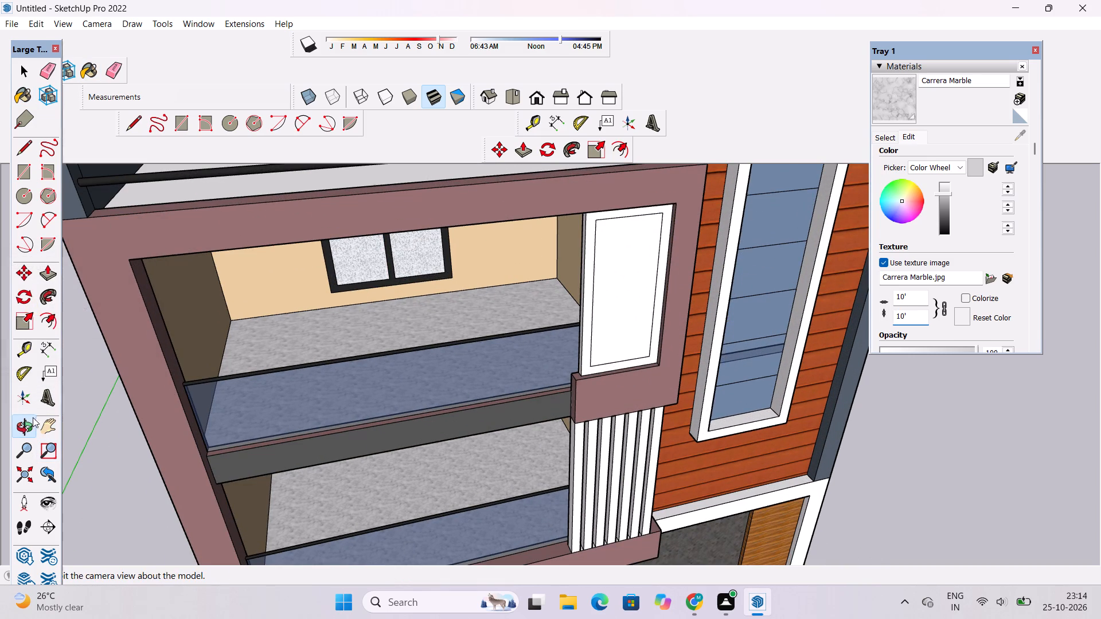
scroll(354, 395, "down", 4)
left_click_drag(391, 402, 406, 447, "shift")
scroll(386, 379, "up", 4)
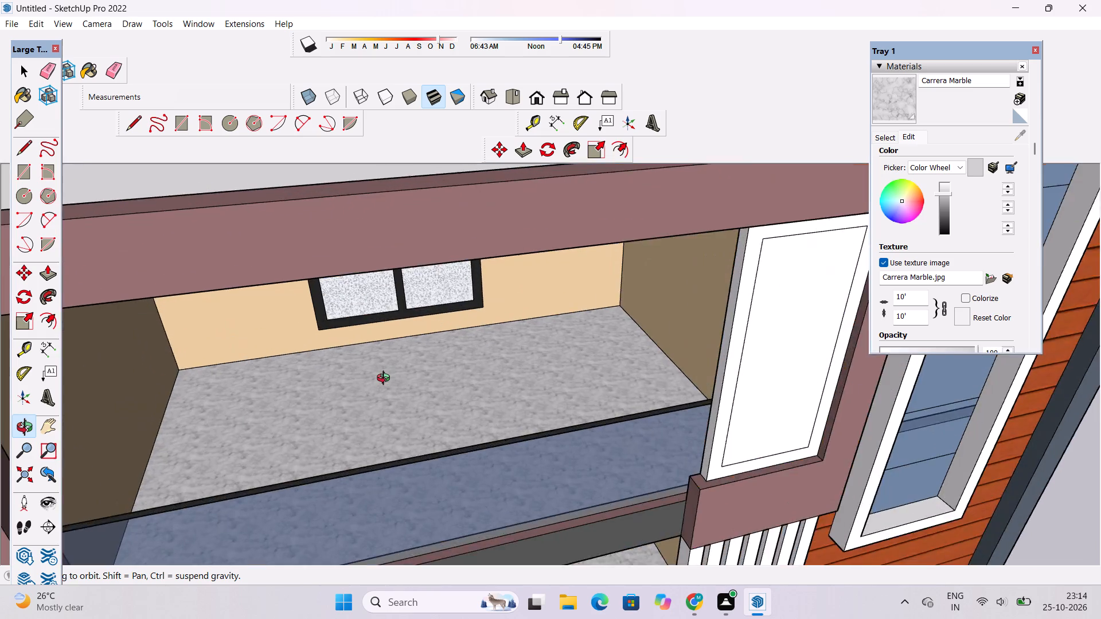
scroll(386, 379, "up", 7)
left_click_drag(367, 429, 434, 402)
scroll(436, 339, "down", 7)
scroll(436, 339, "up", 1)
scroll(436, 339, "down", 6)
left_click_drag(535, 413, 535, 414)
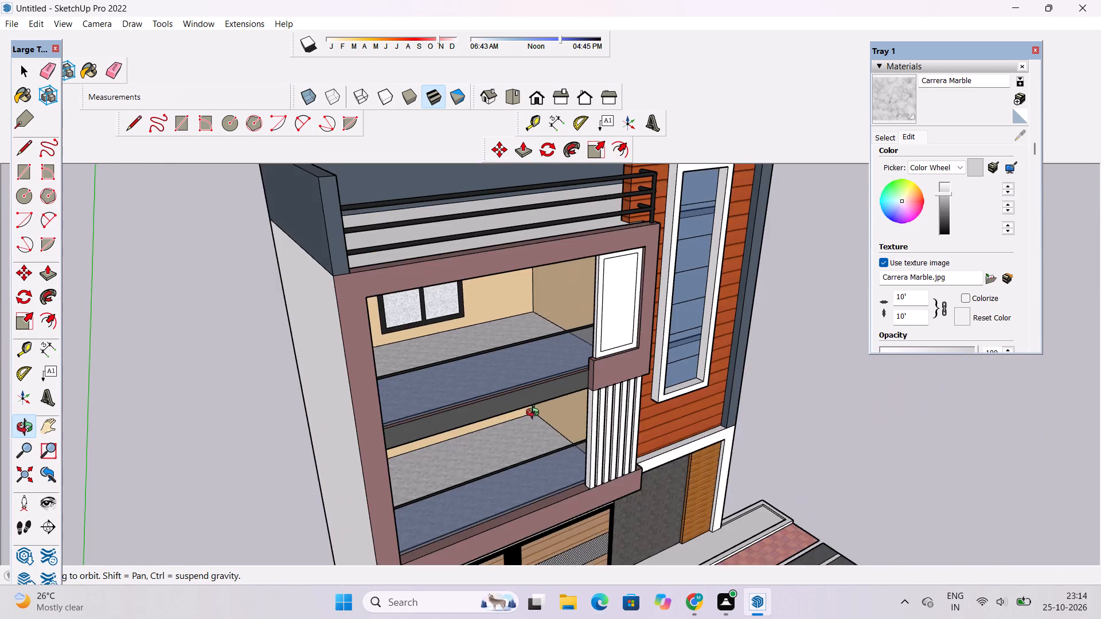
left_click_drag(535, 414, 448, 355)
left_click_drag(451, 352, 467, 388, "shift")
left_click_drag(459, 395, 526, 558)
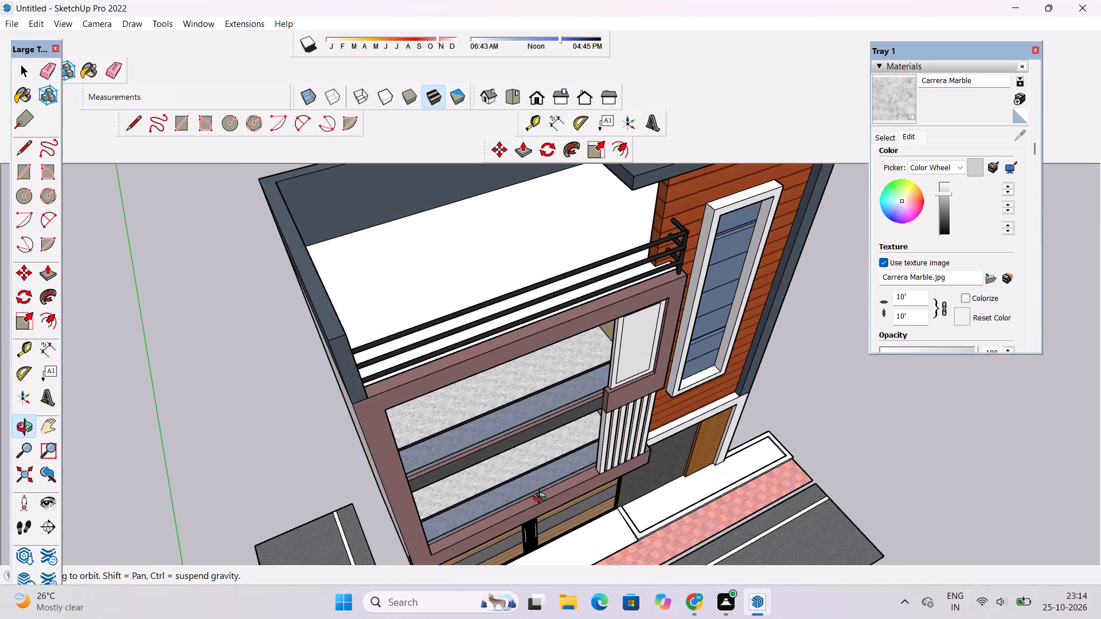
left_click_drag(542, 499, 533, 445)
scroll(535, 422, "down", 3)
left_click_drag(550, 450, 546, 417, "shift")
left_click_drag(533, 432, 468, 300)
left_click_drag(513, 342, 478, 329, "shift")
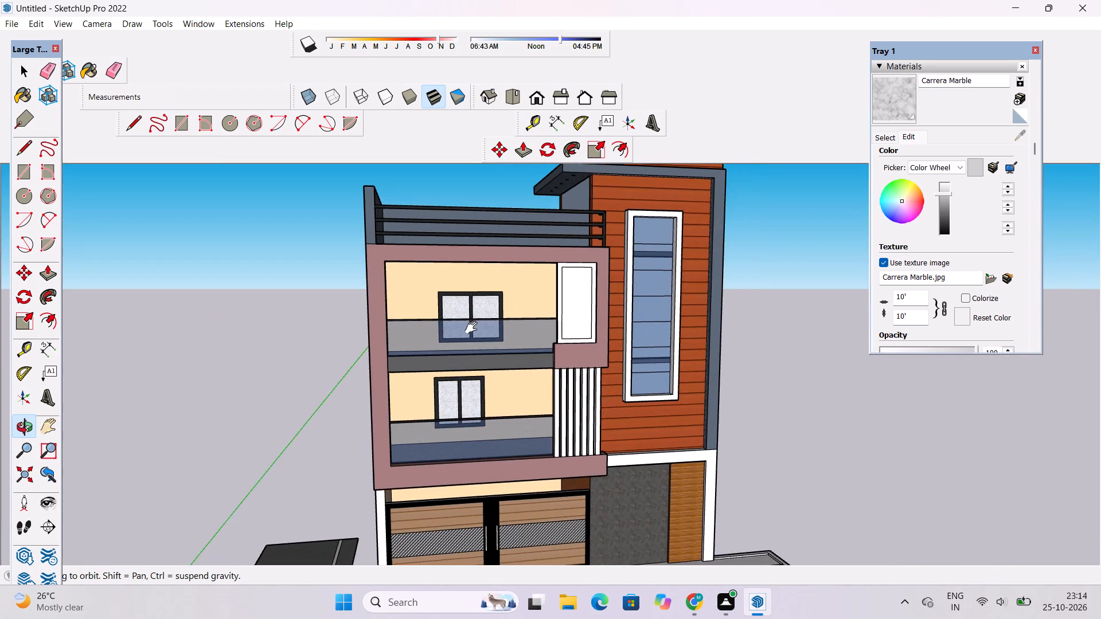
Paint the upper balcony floor with Grass Dark Green from the Landscaping, Fencing and Vegetation materials.
left_click_drag(465, 326, 448, 376)
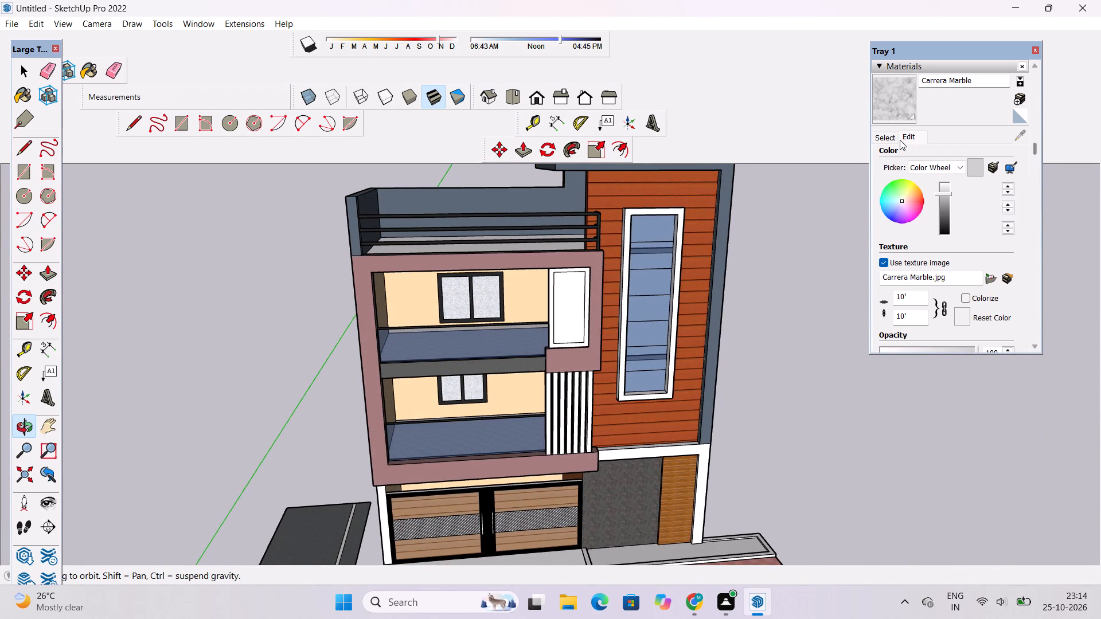
scroll(892, 140, "up", 2)
scroll(892, 140, "down", 2)
left_click(881, 140)
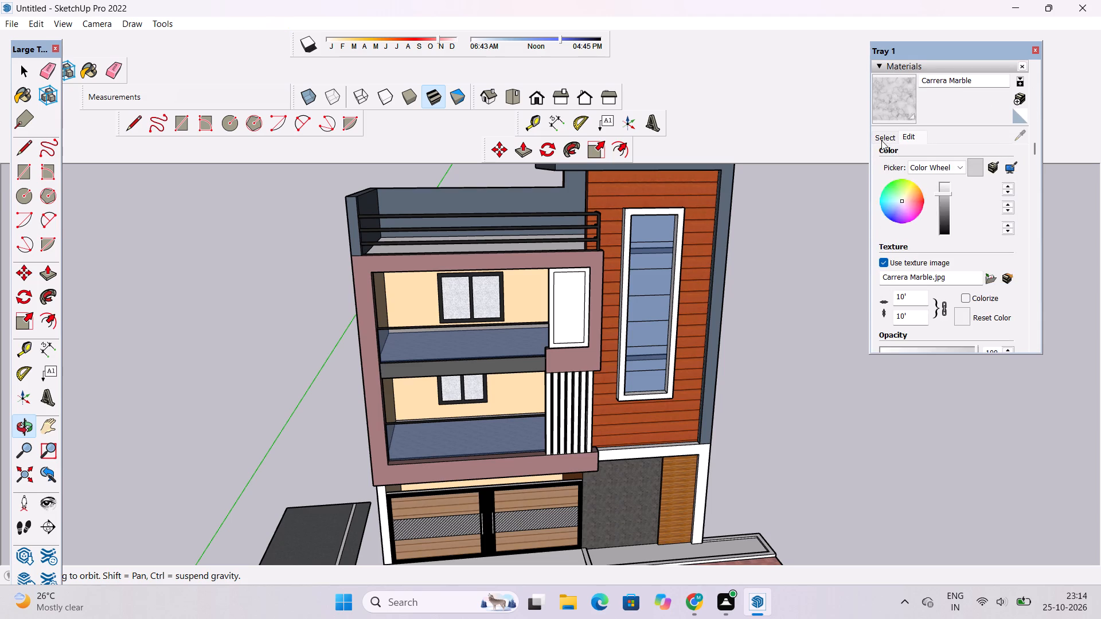
left_click(940, 155)
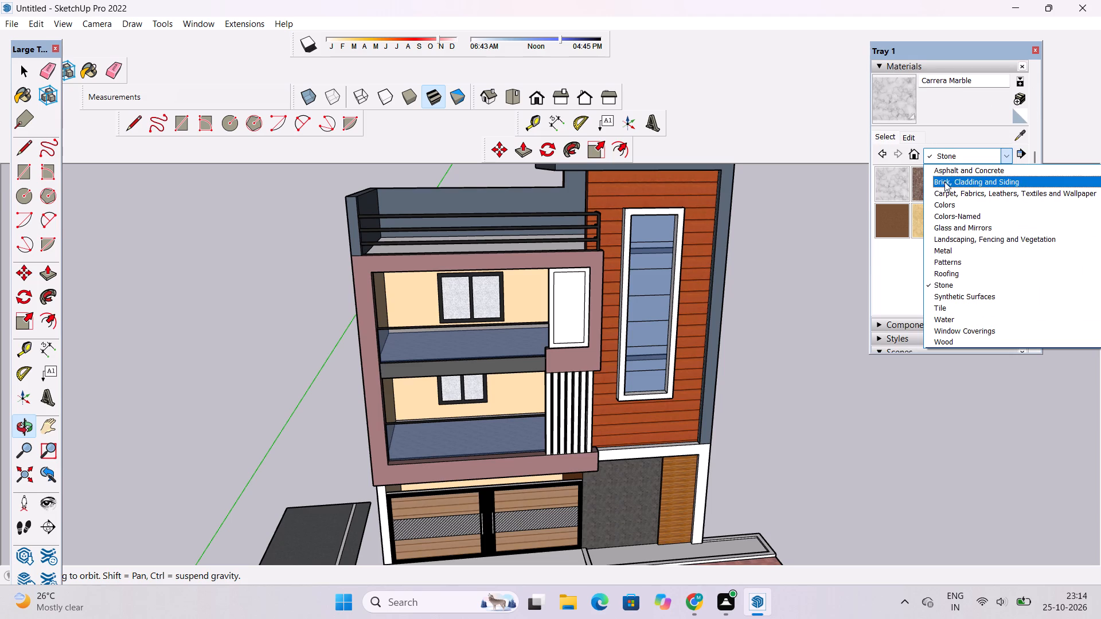
left_click(967, 236)
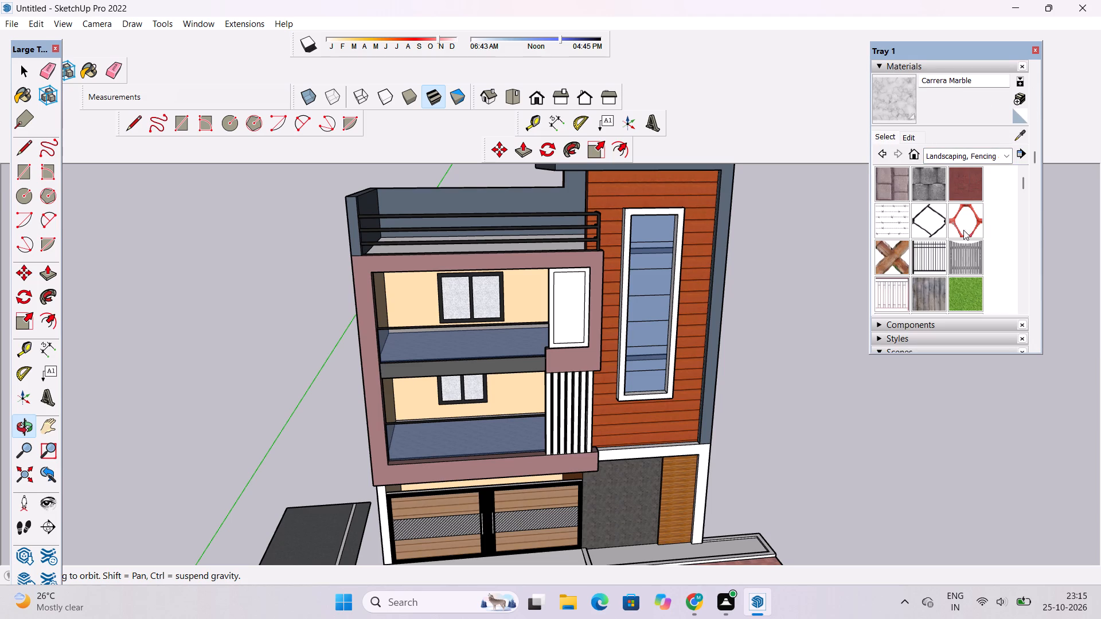
scroll(937, 263, "down", 1)
left_click(969, 221)
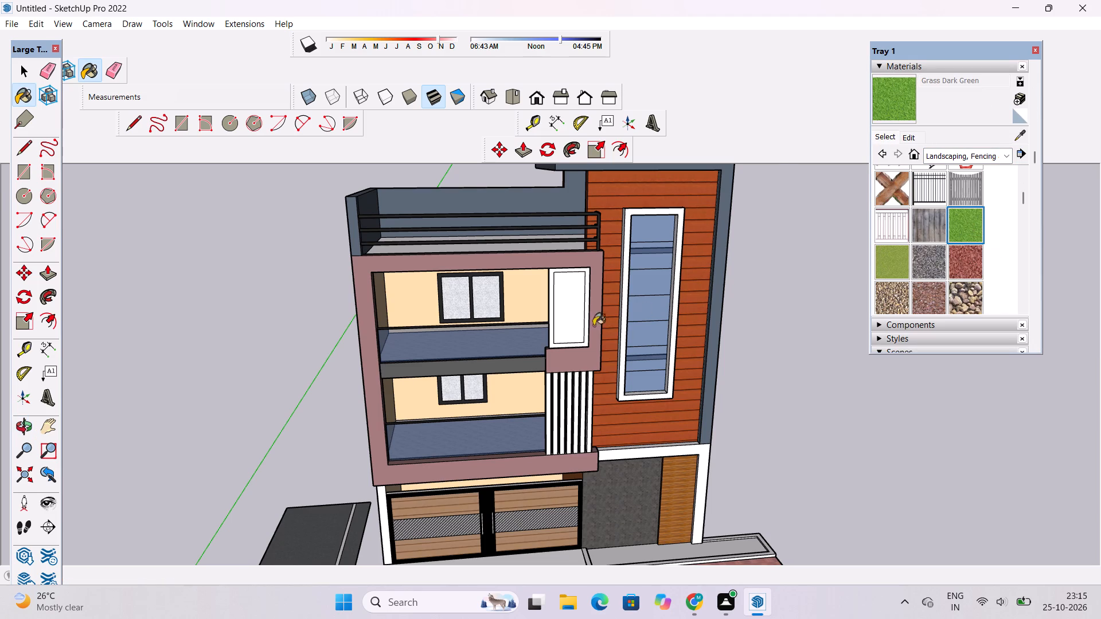
scroll(537, 328, "up", 13)
left_click(529, 381)
scroll(529, 378, "down", 6)
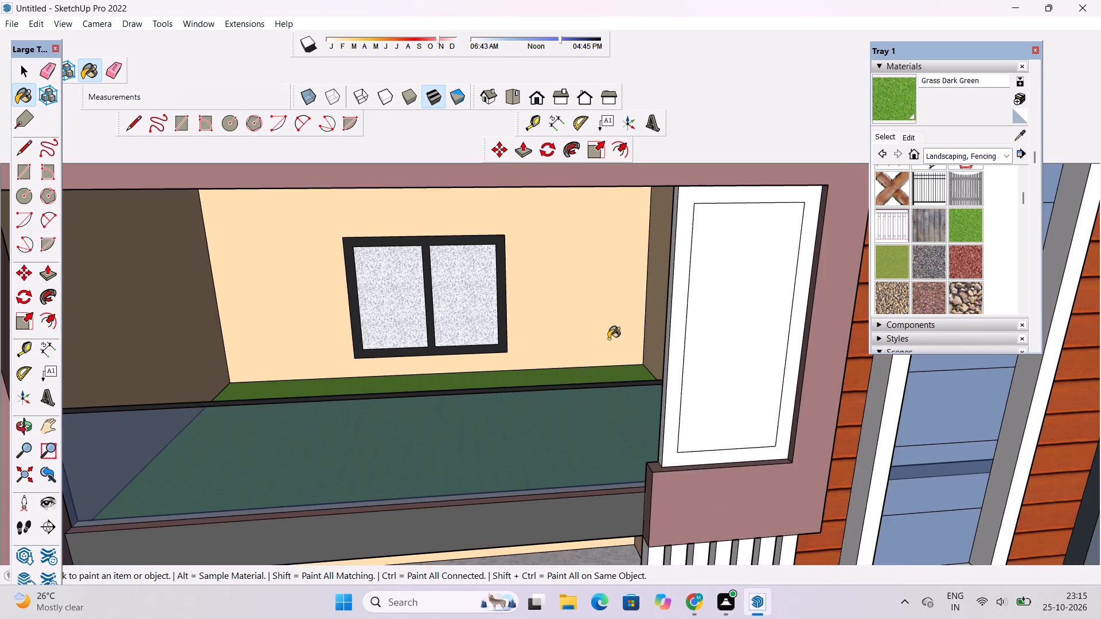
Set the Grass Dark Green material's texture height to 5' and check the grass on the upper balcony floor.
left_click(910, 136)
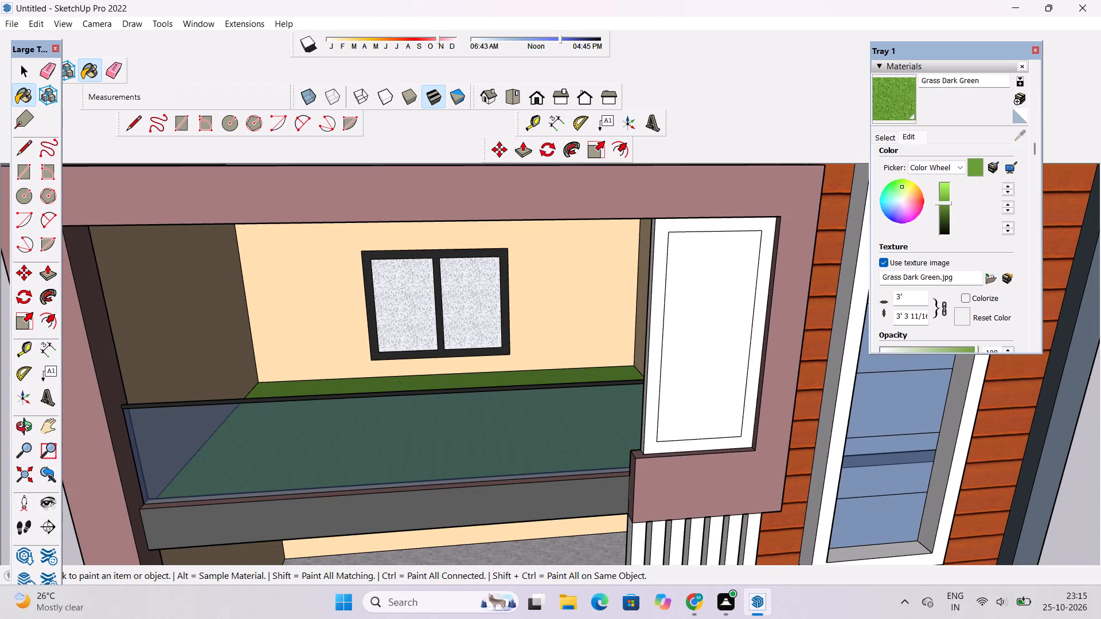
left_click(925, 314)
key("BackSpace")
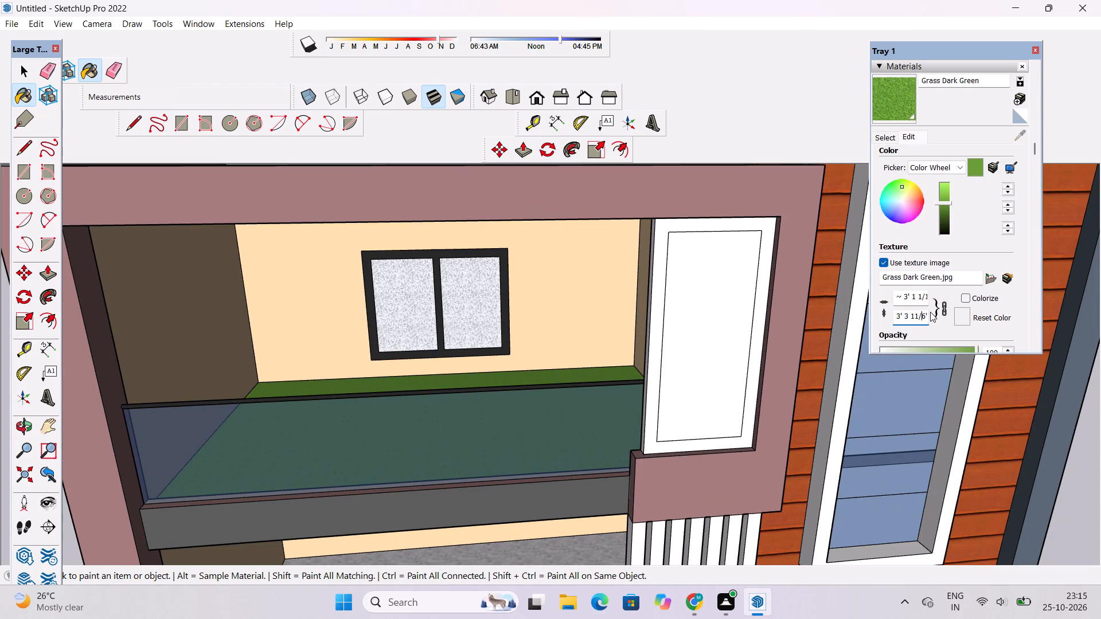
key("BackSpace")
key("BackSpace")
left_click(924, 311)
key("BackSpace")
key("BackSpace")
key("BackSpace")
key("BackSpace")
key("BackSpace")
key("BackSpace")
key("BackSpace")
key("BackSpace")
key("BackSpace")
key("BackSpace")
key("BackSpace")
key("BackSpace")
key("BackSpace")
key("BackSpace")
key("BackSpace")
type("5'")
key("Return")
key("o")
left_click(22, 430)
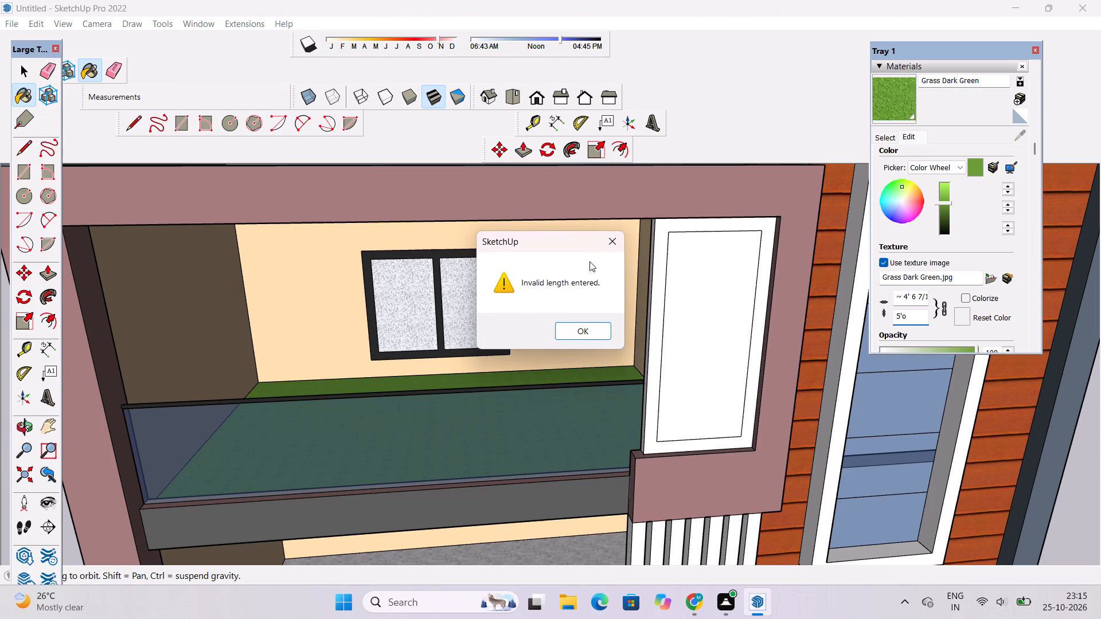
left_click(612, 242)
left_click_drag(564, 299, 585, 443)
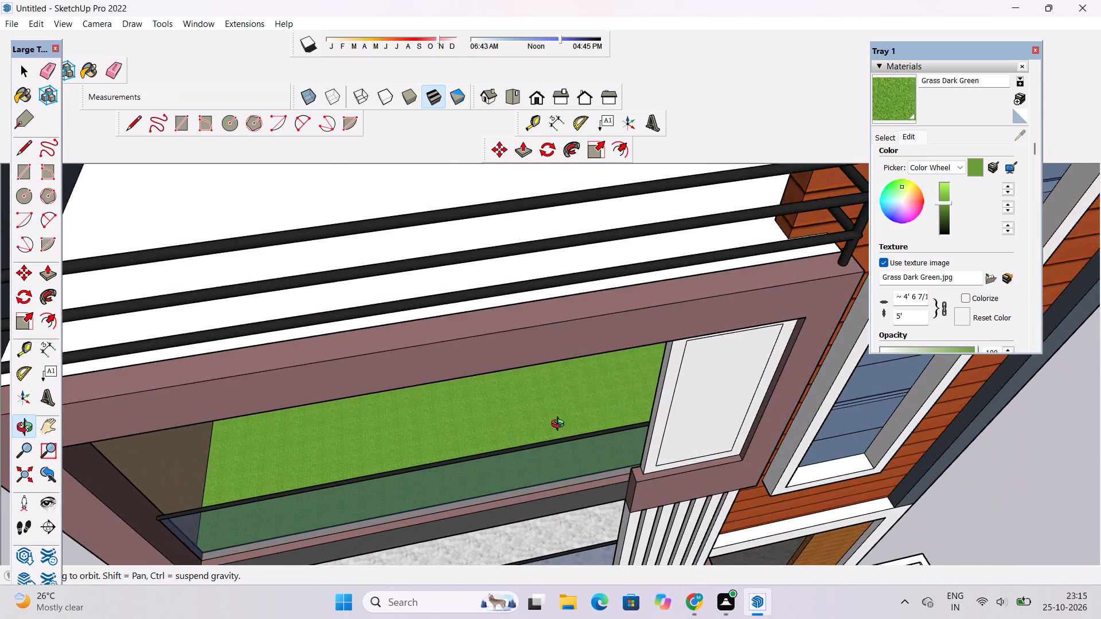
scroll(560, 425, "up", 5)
Set the Grass Dark Green material's texture height to 10'.
left_click(910, 318)
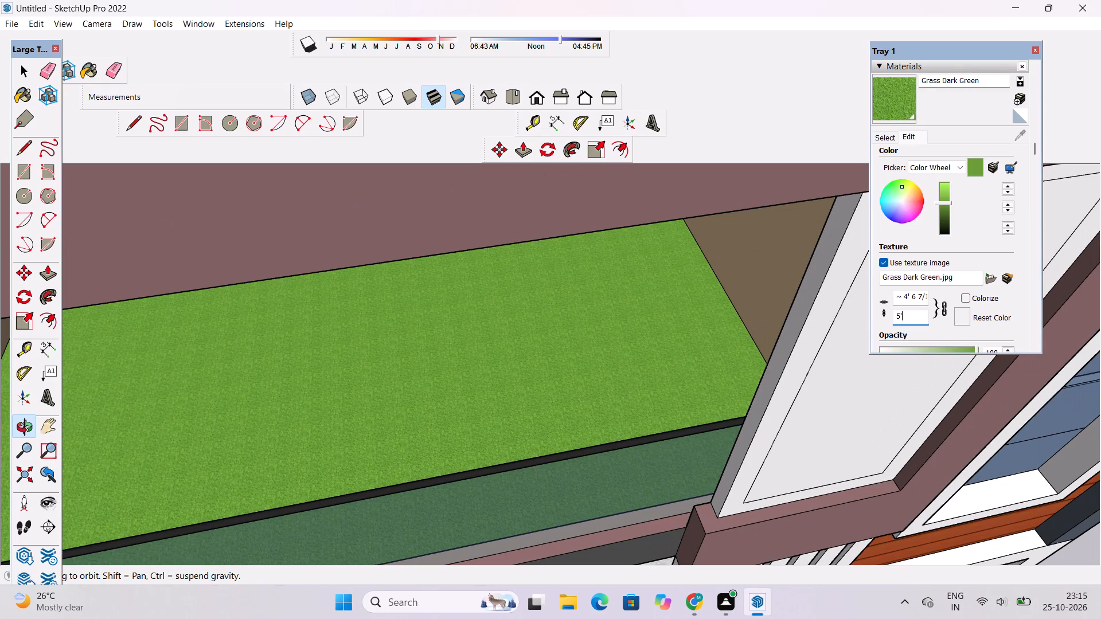
key("BackSpace")
key("BackSpace")
type("10'")
key("Return")
Examine the grass-covered upper balcony, the front facade and the unpainted side wall.
scroll(572, 358, "down", 5)
left_click_drag(646, 432, 614, 312)
scroll(614, 311, "down", 2)
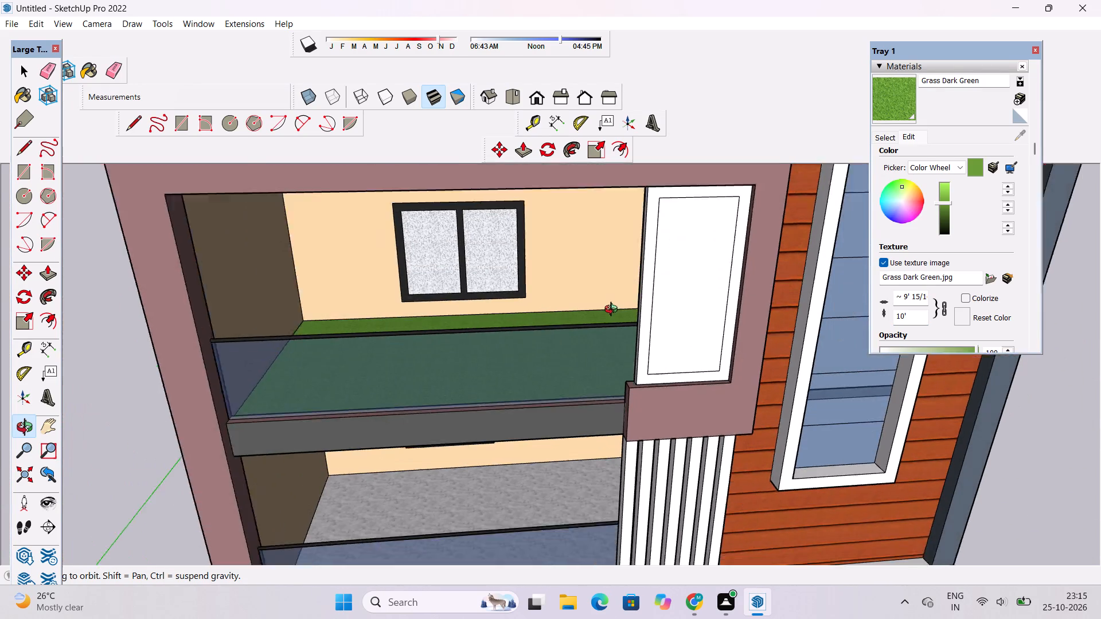
scroll(614, 311, "down", 3)
left_click_drag(609, 352, 622, 373, "shift")
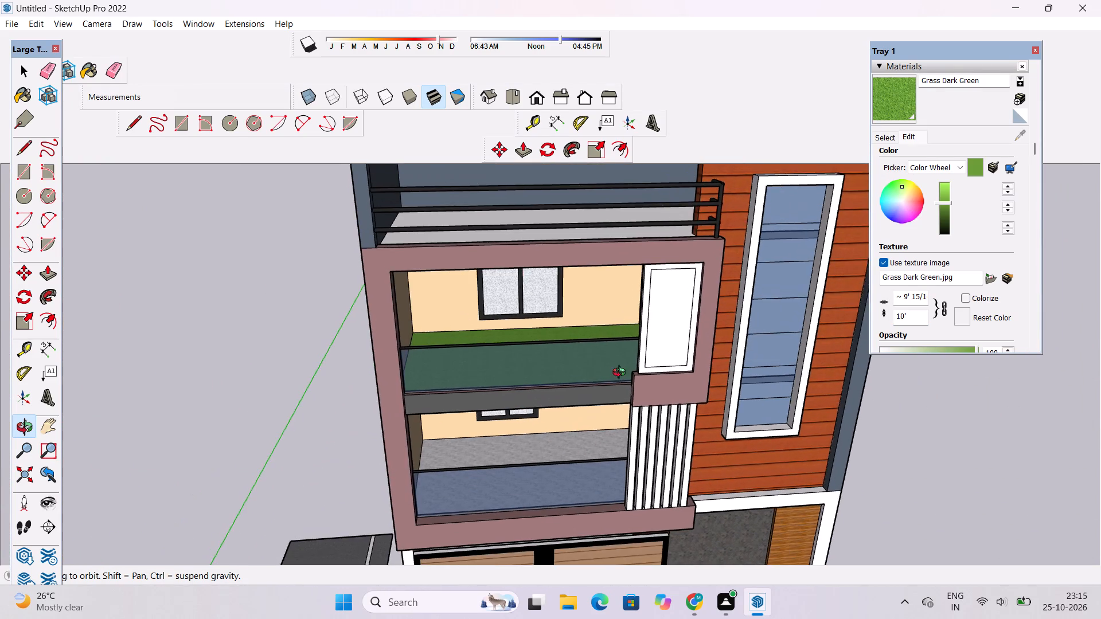
left_click_drag(622, 375, 616, 338)
scroll(616, 332, "down", 3)
left_click_drag(616, 332, 621, 342, "shift")
scroll(497, 417, "up", 1)
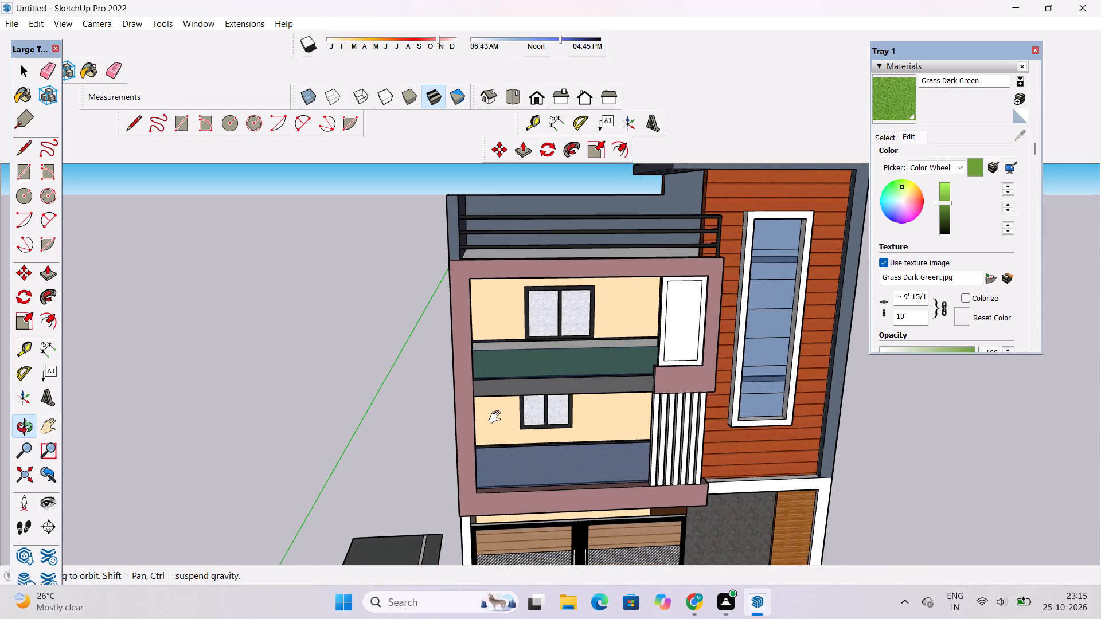
left_click_drag(497, 417, 484, 348, "shift")
scroll(478, 312, "down", 4)
left_click_drag(475, 319, 760, 310)
left_click_drag(583, 335, 572, 347, "shift")
left_click_drag(565, 350, 497, 350)
left_click_drag(497, 350, 493, 356, "shift")
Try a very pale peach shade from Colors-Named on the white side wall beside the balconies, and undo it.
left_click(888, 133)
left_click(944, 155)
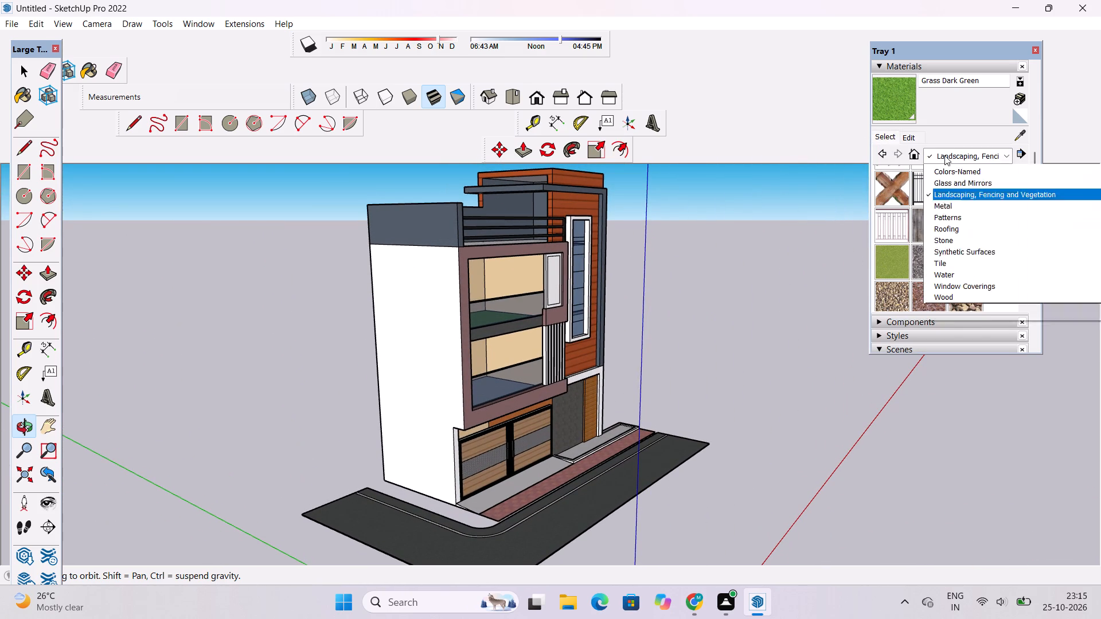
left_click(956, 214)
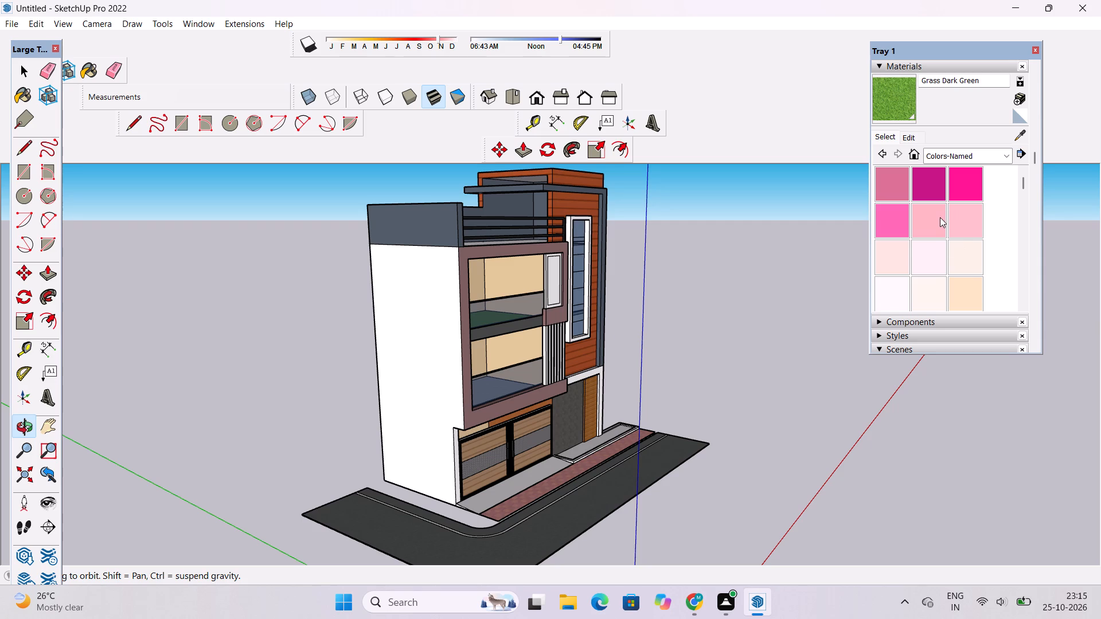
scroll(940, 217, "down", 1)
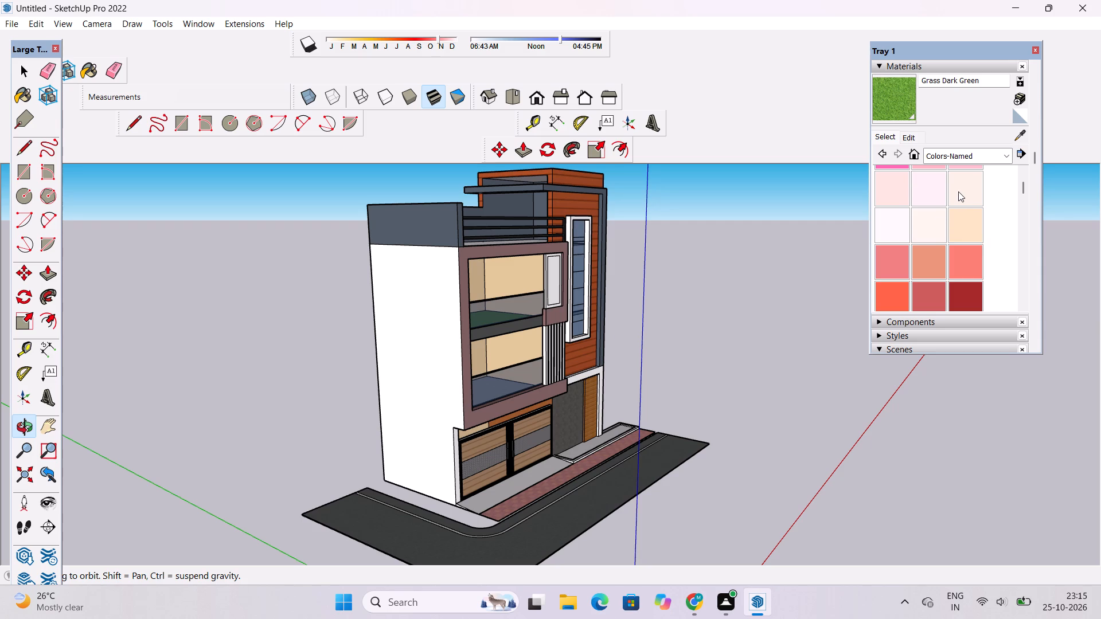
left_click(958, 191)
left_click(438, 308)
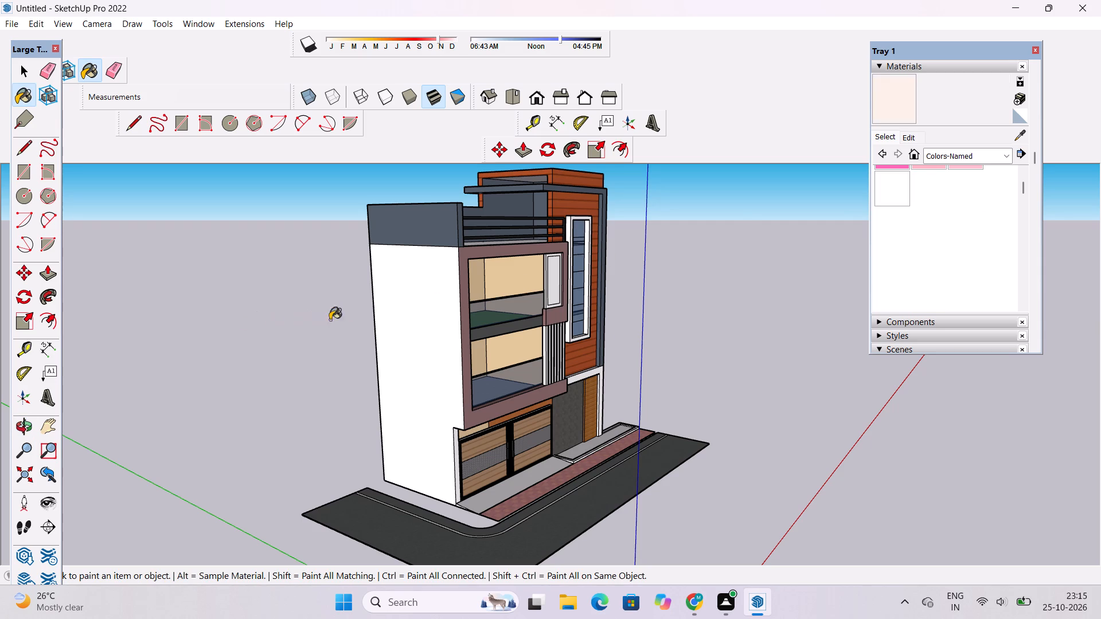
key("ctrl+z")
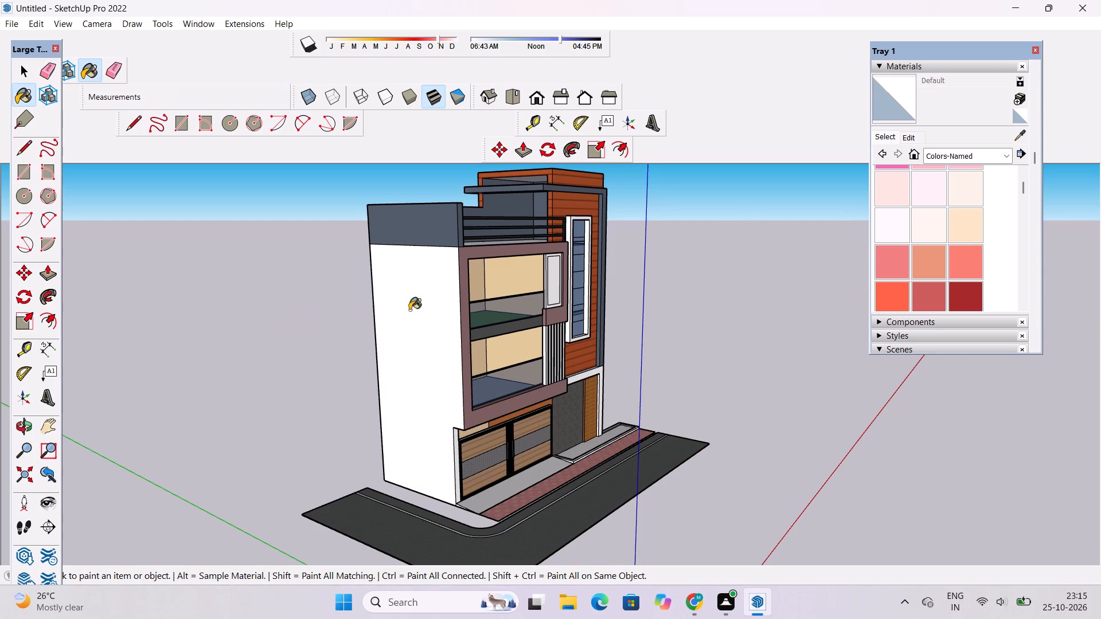
Paint the white side wall beside the balconies with 0051_Cornsilk from Colors-Named.
scroll(889, 238, "down", 1)
scroll(937, 245, "down", 1)
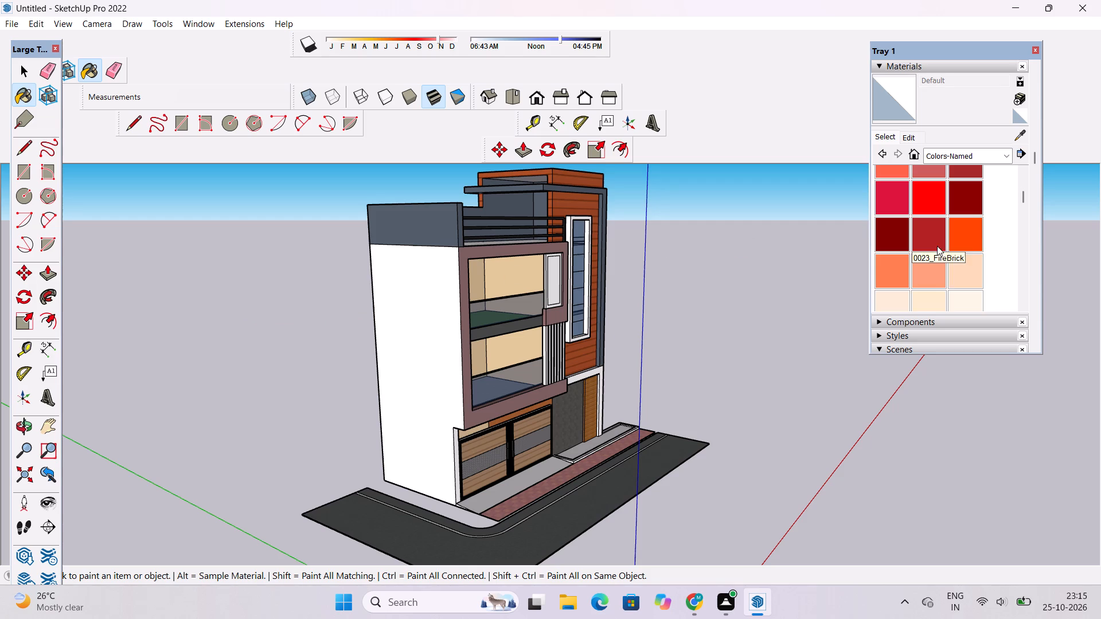
scroll(941, 253, "down", 1)
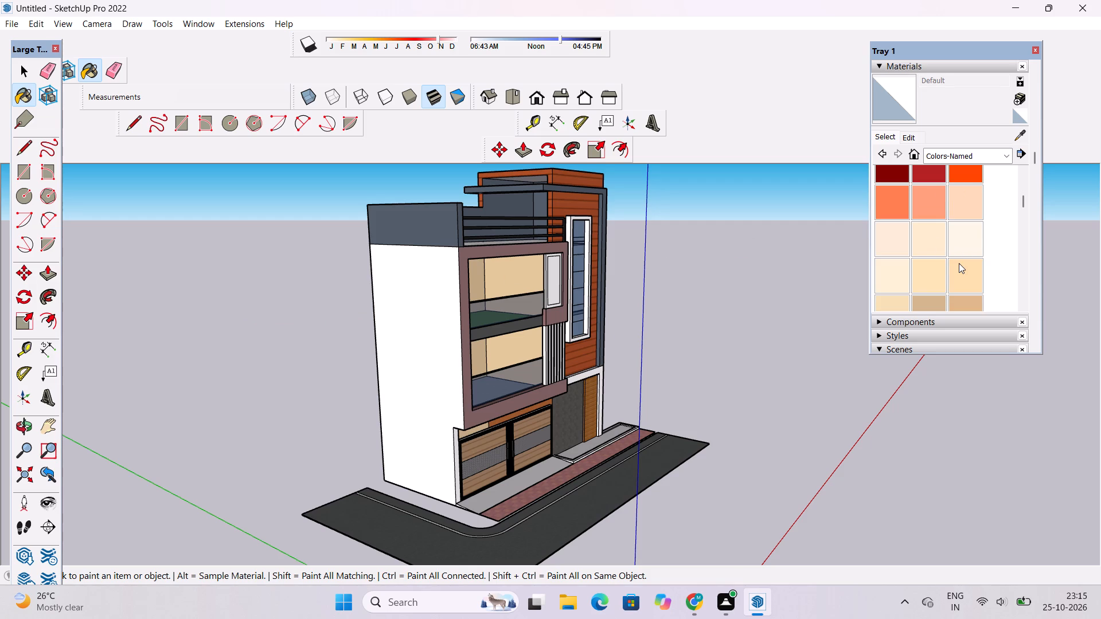
scroll(959, 263, "down", 4)
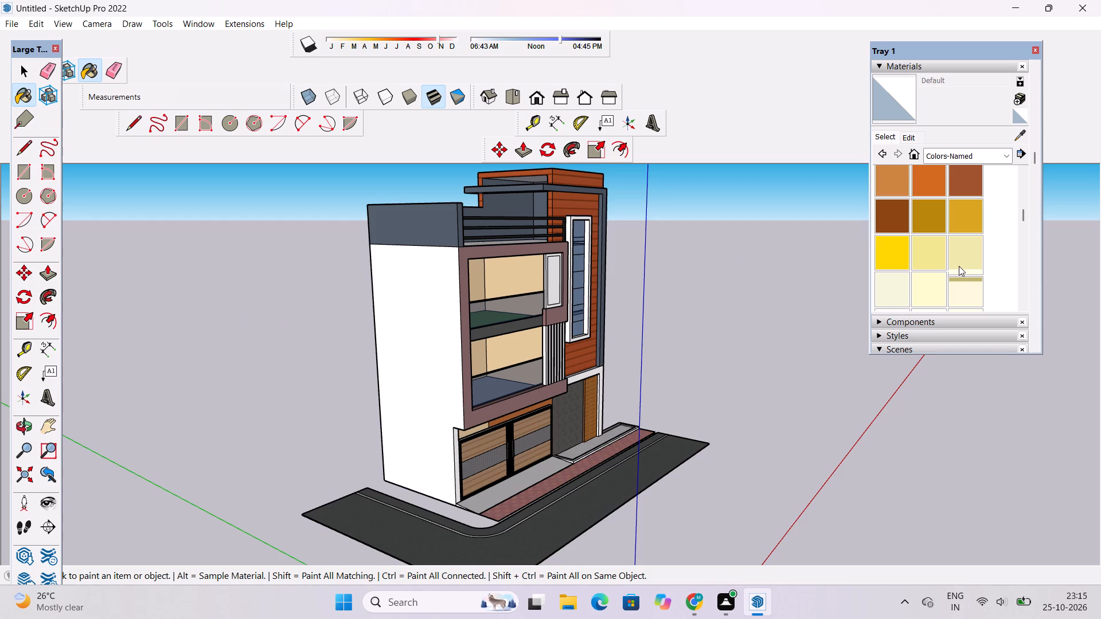
scroll(959, 266, "up", 1)
scroll(959, 266, "down", 1)
left_click(962, 219)
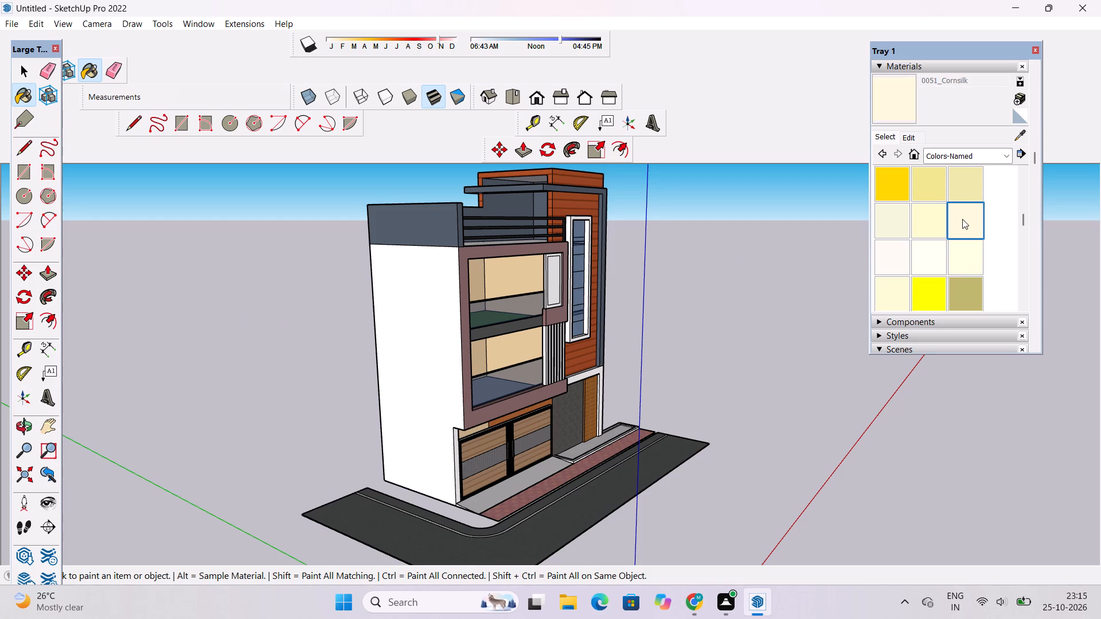
left_click(411, 329)
Paint the rear wall of the house and the rear of the raised tower section with 0051_Cornsilk.
left_click(22, 425)
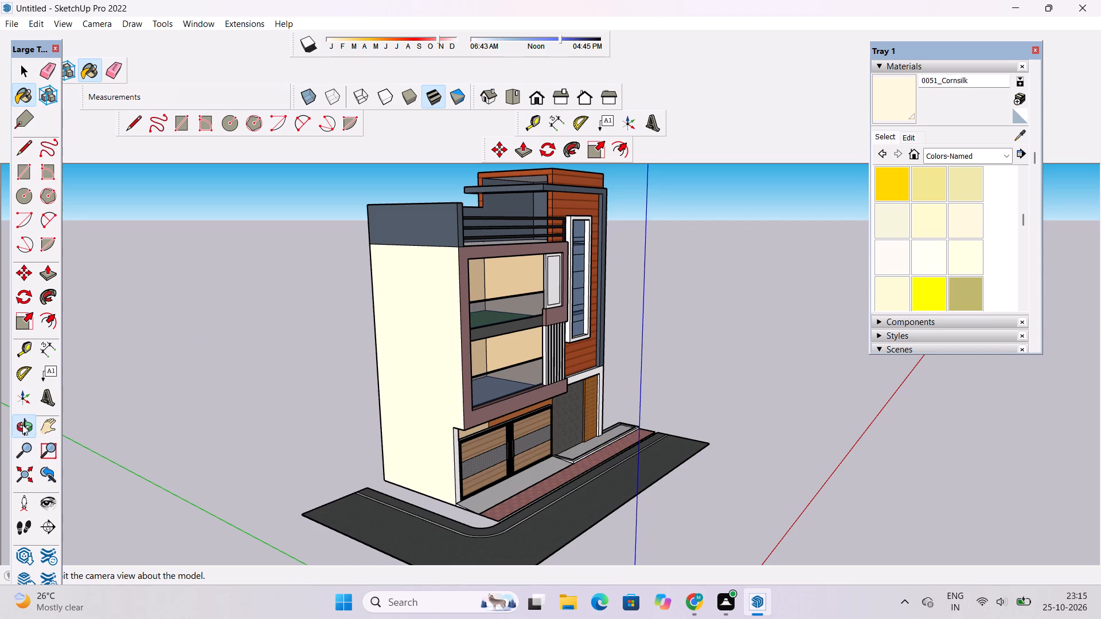
left_click_drag(278, 350, 678, 370)
scroll(654, 342, "down", 4)
left_click_drag(529, 367, 698, 385)
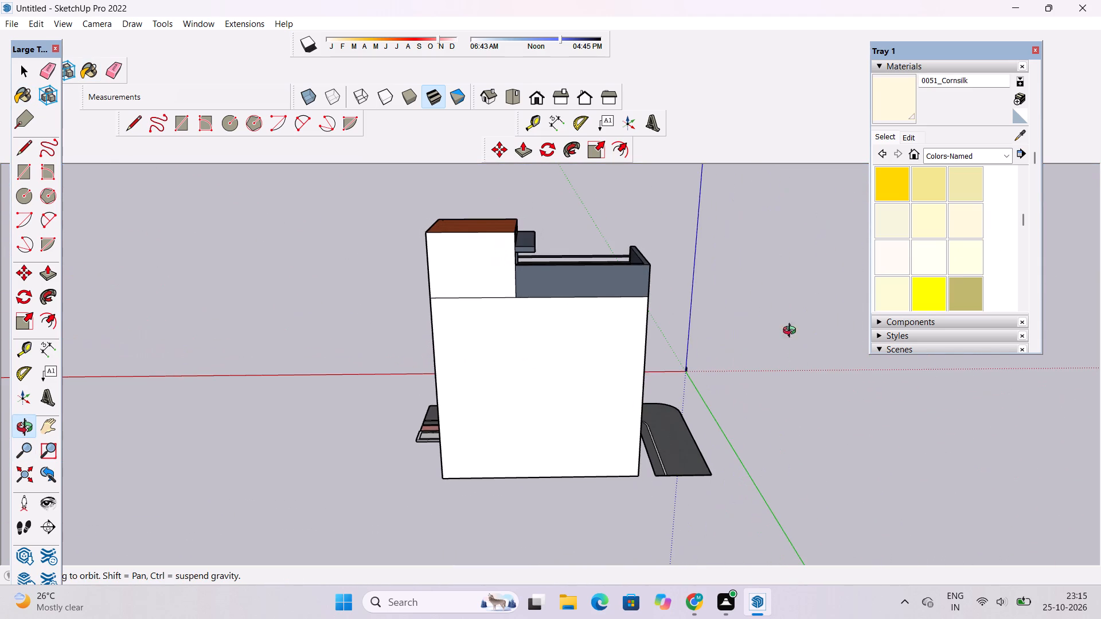
left_click(893, 97)
left_click(487, 365)
left_click(501, 257)
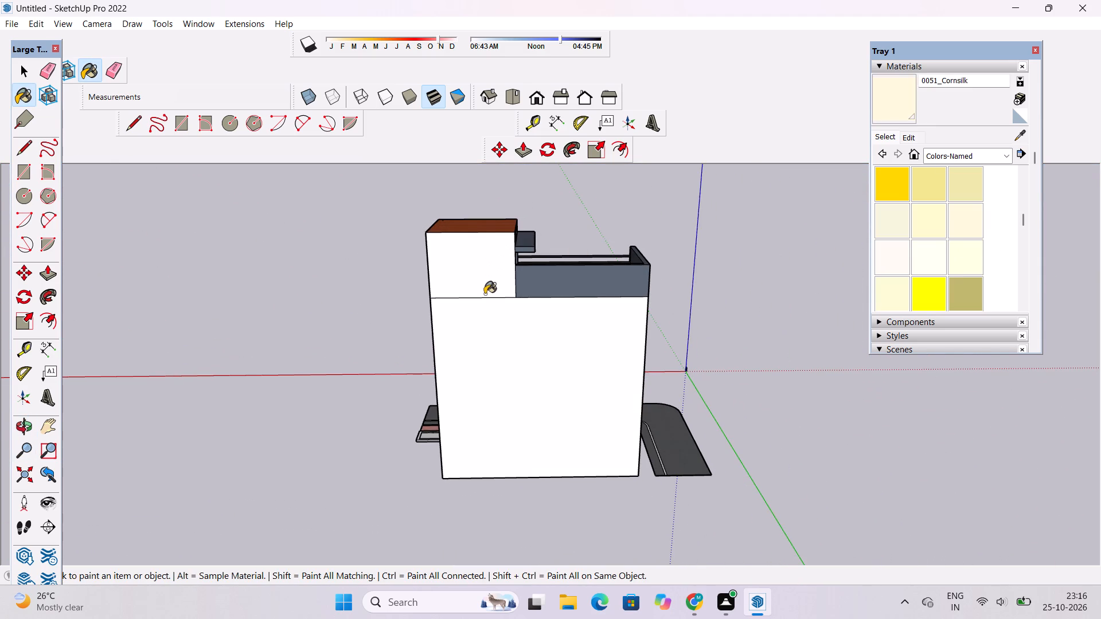
left_click(485, 294)
left_click(486, 342)
left_click(464, 272)
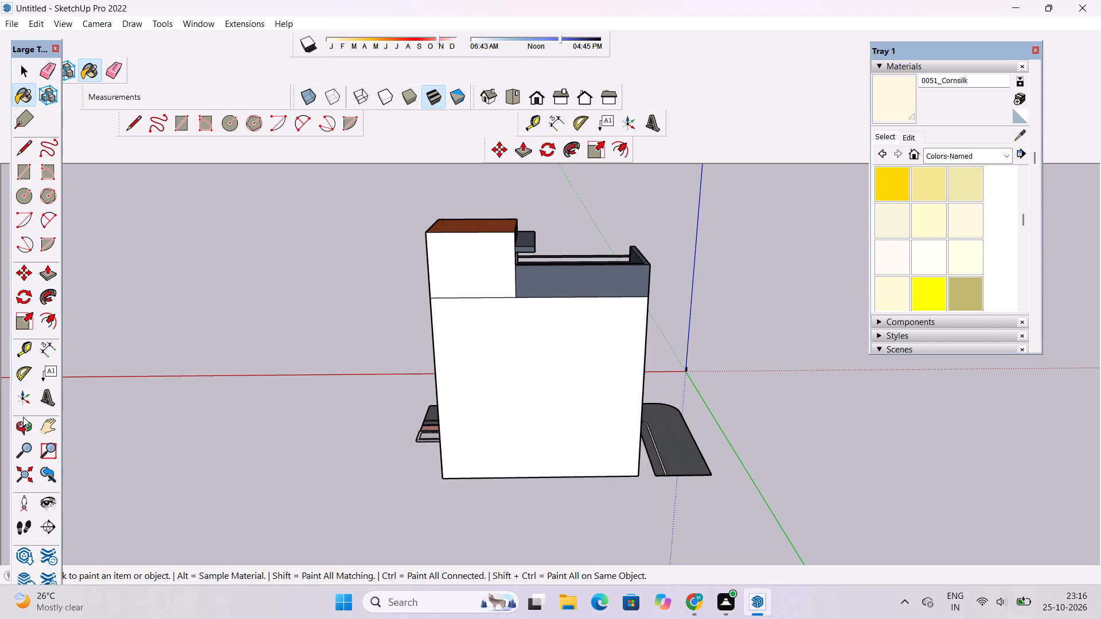
Paint the side wall next to the wood-clad tower with 0051_Cornsilk.
left_click(23, 420)
left_click_drag(110, 351, 696, 416)
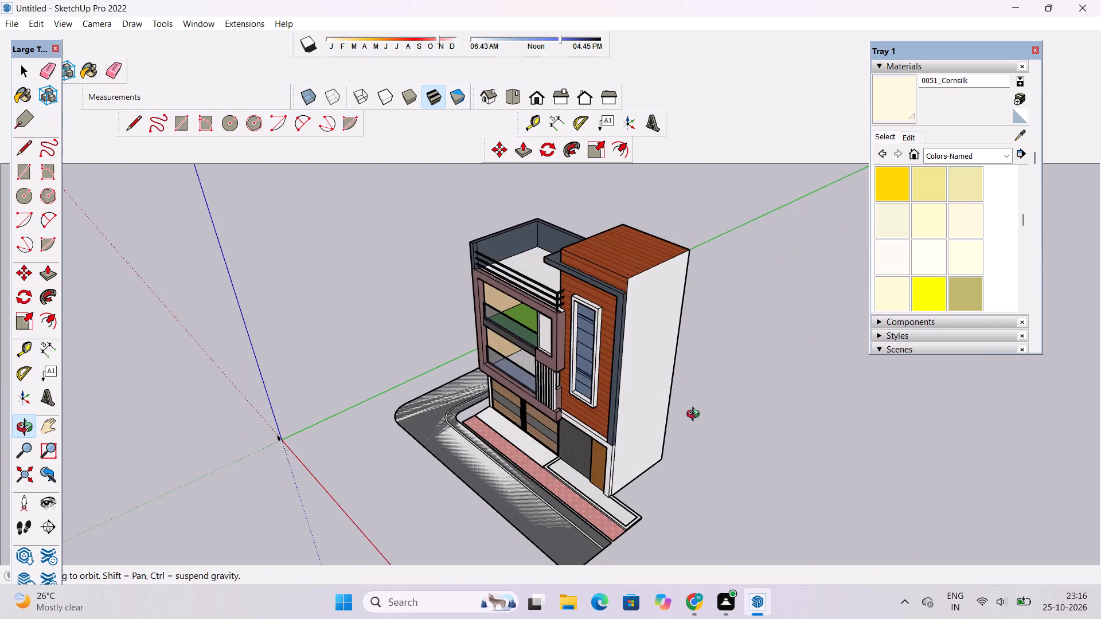
left_click_drag(696, 416, 638, 423)
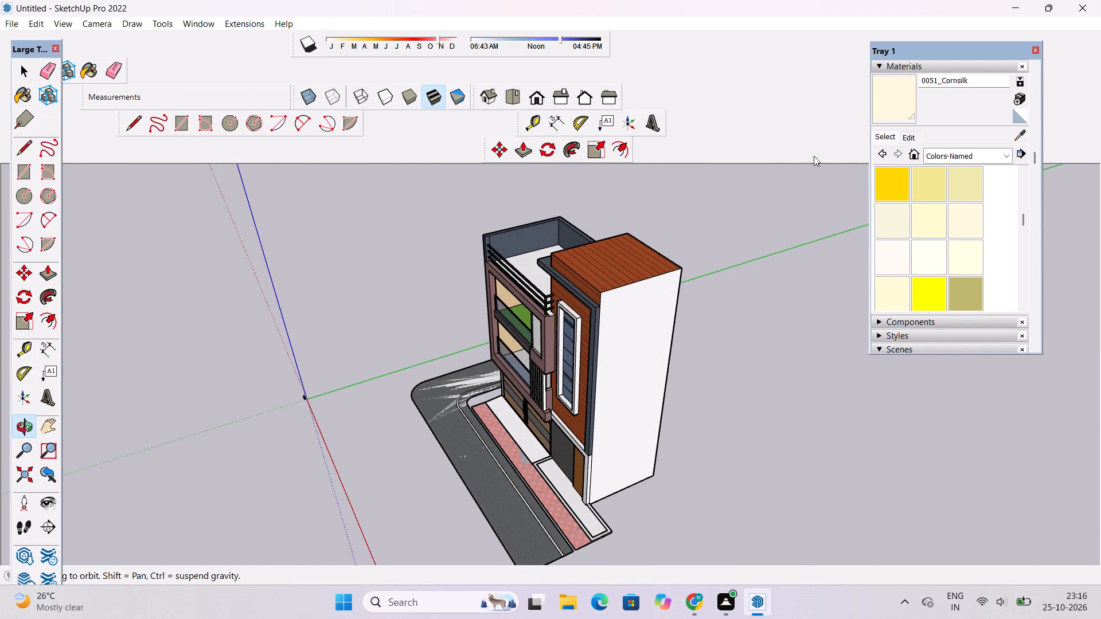
left_click(895, 97)
left_click(612, 340)
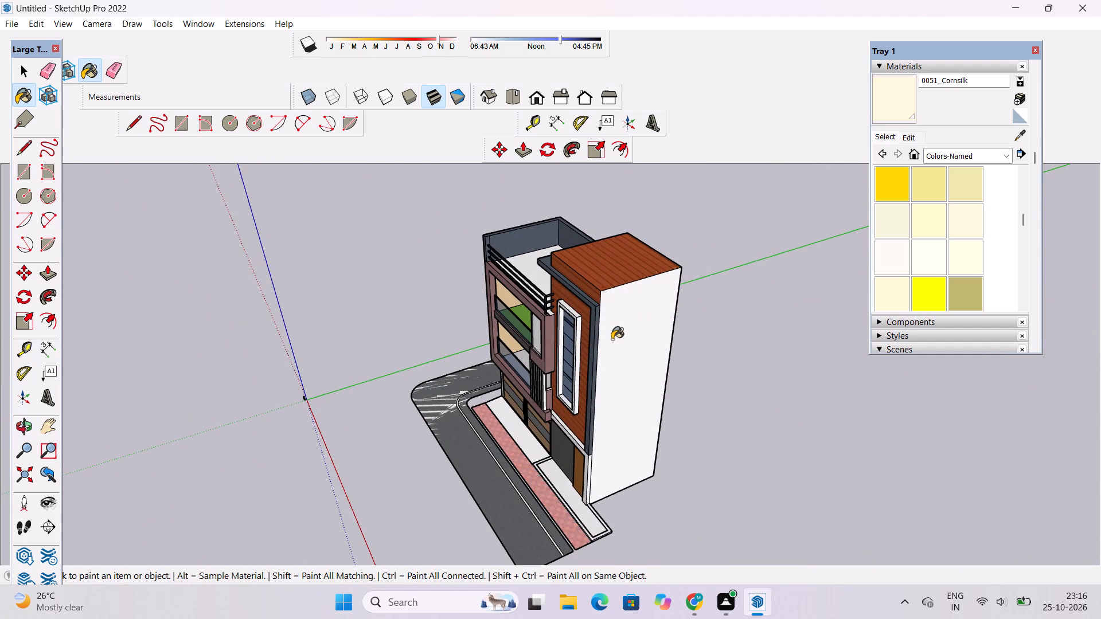
Examine the painted side wall, the front facade, the paving and the road from above and from below.
key("o")
left_click_drag(427, 435, 526, 457)
left_click_drag(509, 490, 499, 436, "shift")
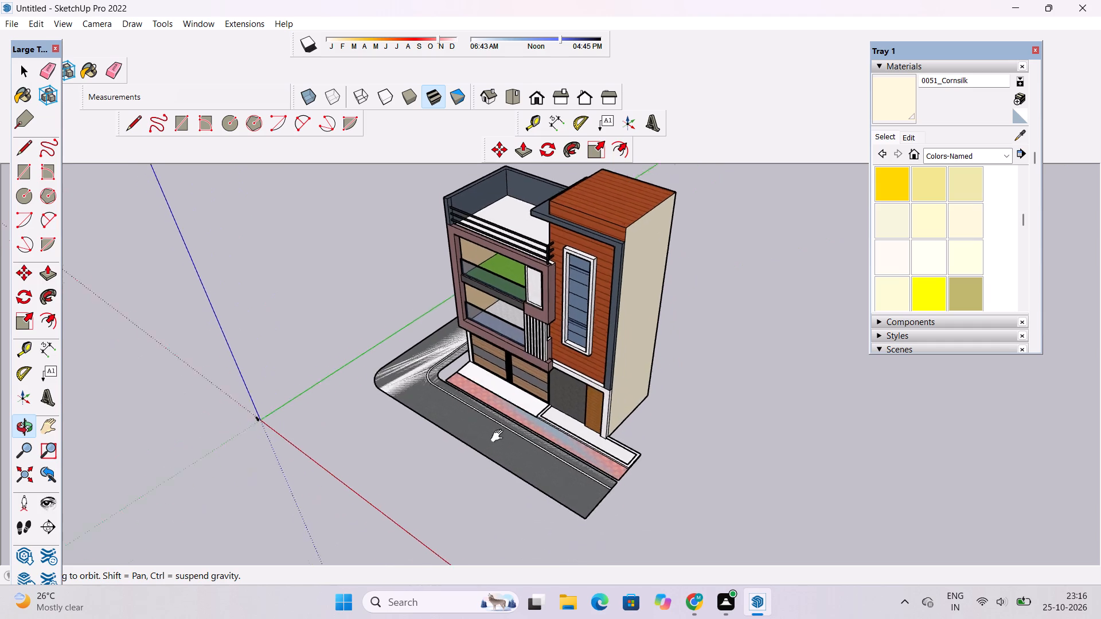
left_click_drag(499, 436, 499, 431, "shift")
scroll(495, 438, "up", 4)
left_click_drag(495, 438, 458, 449, "shift")
left_click_drag(452, 455, 548, 469)
left_click_drag(494, 483, 491, 460, "shift")
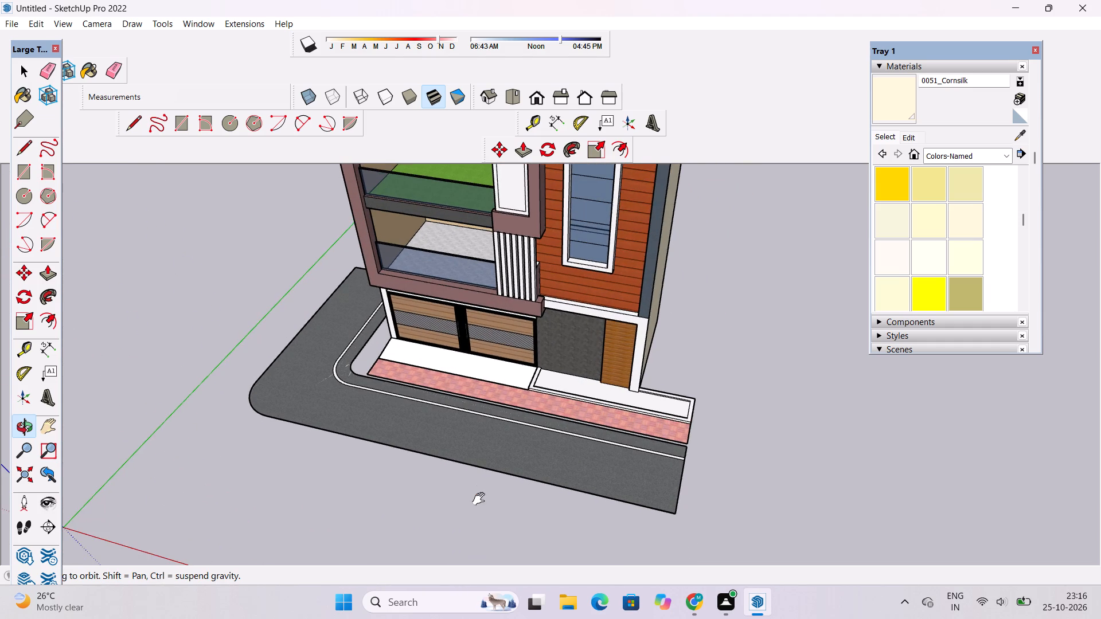
scroll(481, 499, "down", 2, "shift")
left_click_drag(481, 496, 485, 504, "shift")
left_click_drag(486, 508, 519, 393)
scroll(509, 489, "up", 3)
left_click_drag(508, 489, 571, 501, "shift")
left_click_drag(561, 511, 598, 363)
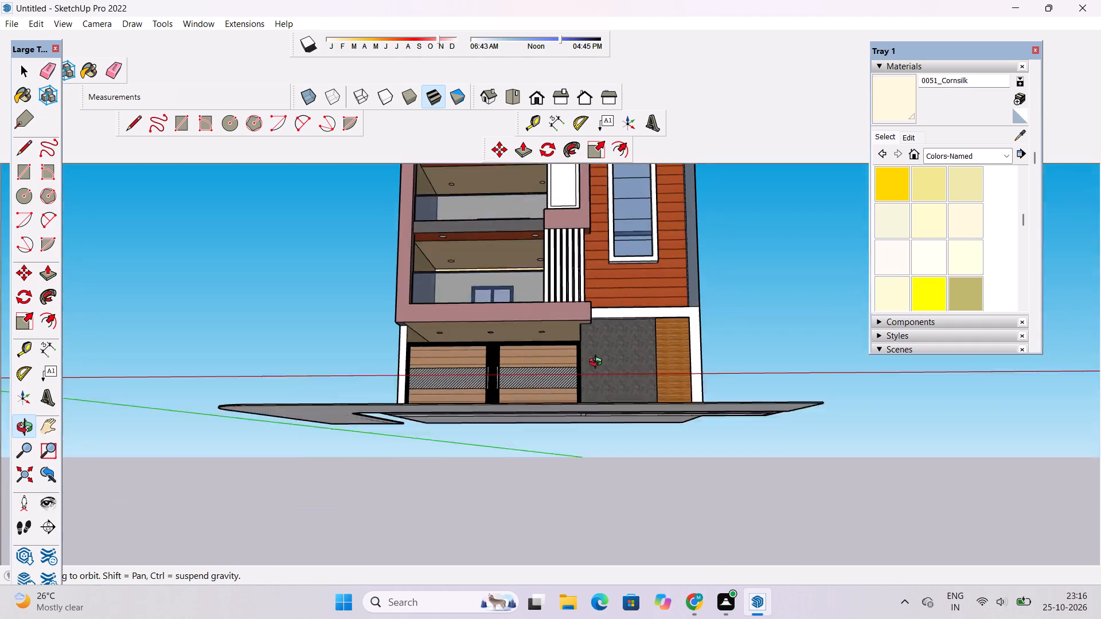
Push/pull the underside of the road slab by 8".
left_click_drag(598, 363, 603, 350)
scroll(614, 362, "up", 3)
left_click_drag(616, 361, 606, 366, "shift")
scroll(643, 412, "up", 3)
left_click_drag(645, 407, 575, 392, "shift")
key("space")
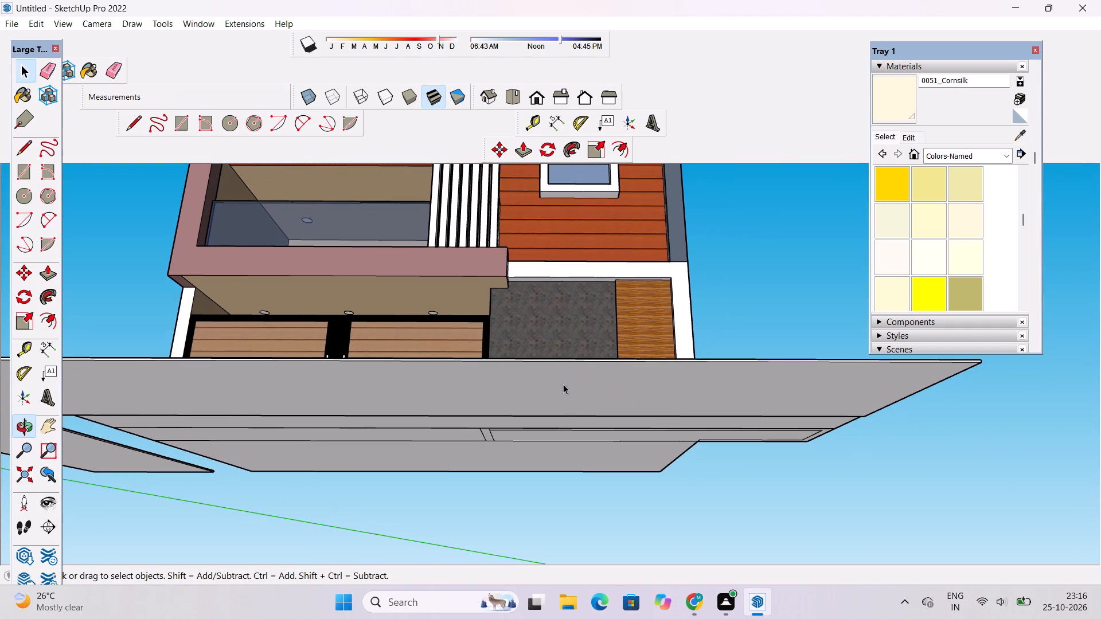
left_click(559, 382)
scroll(559, 382, "down", 1)
key("p")
left_click(559, 382)
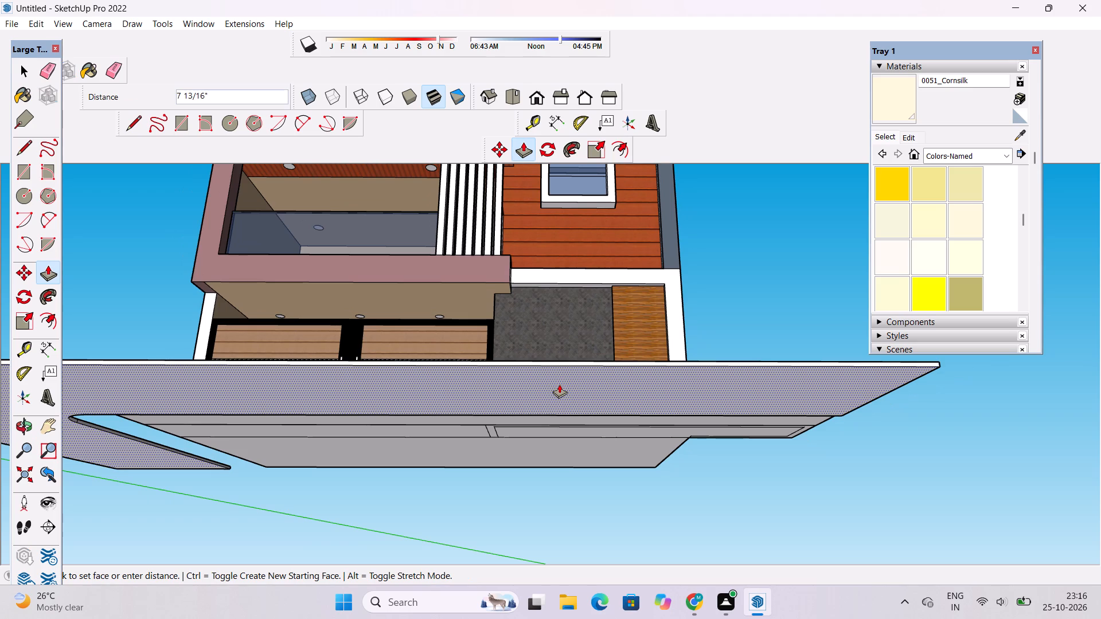
type("8\"")
key("Return")
key("space")
Push/pull the top face of the outer road area by 5".
type("o")
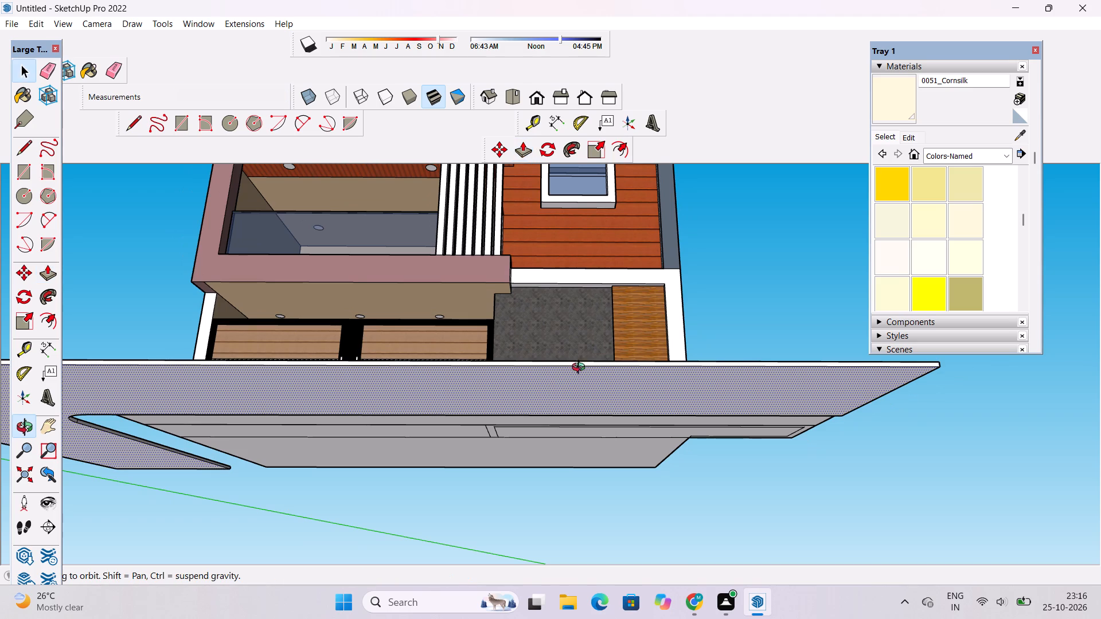
scroll(591, 358, "down", 5)
left_click_drag(701, 352, 583, 509)
key("space")
left_click(757, 398)
key("o")
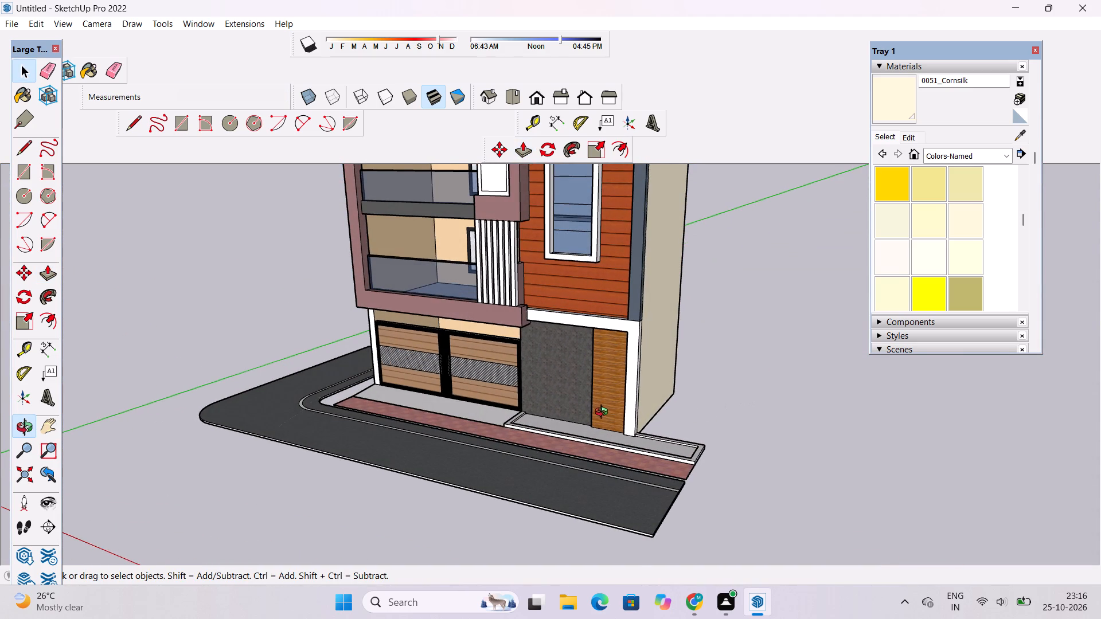
left_click_drag(602, 401, 503, 565)
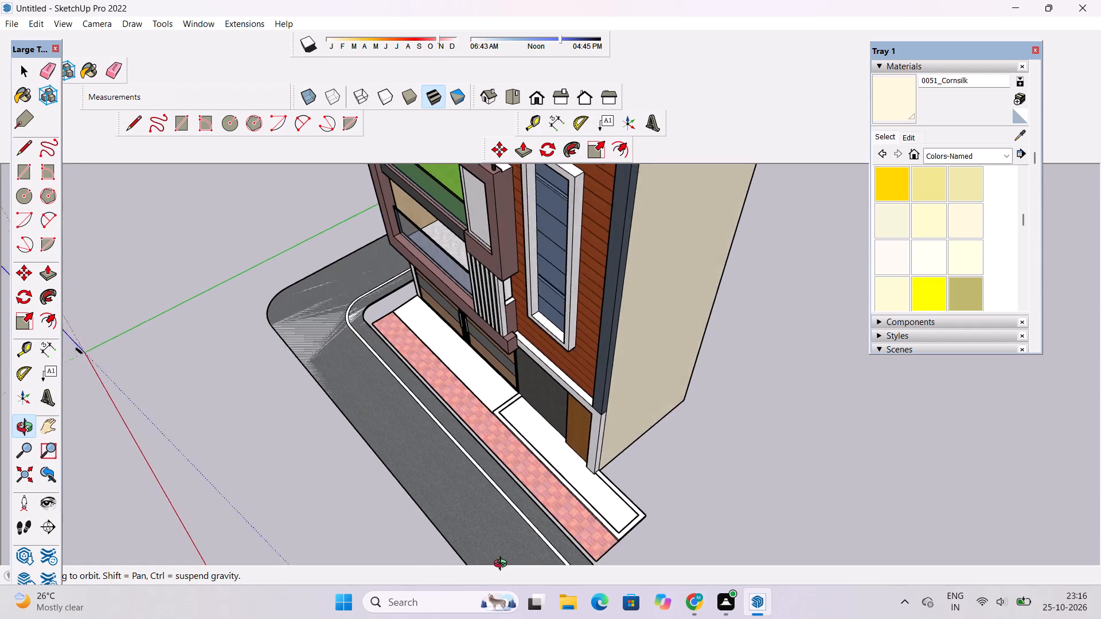
left_click_drag(503, 565, 713, 386)
left_click_drag(244, 425, 445, 426, "shift")
left_click_drag(445, 426, 498, 383)
left_click_drag(470, 437, 415, 498)
scroll(468, 488, "up", 2)
left_click_drag(475, 482, 356, 509, "shift")
scroll(354, 507, "up", 1)
left_click_drag(353, 502, 338, 509)
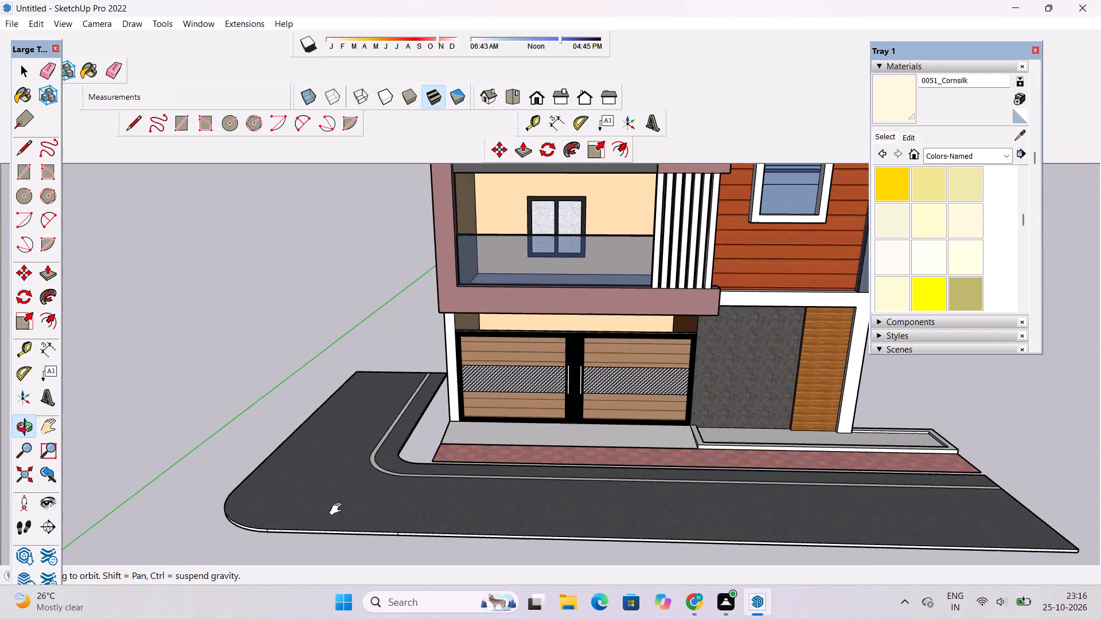
left_click_drag(338, 509, 338, 509)
scroll(337, 503, "down", 3)
left_click_drag(348, 495, 326, 512)
left_click(315, 518)
key("p")
scroll(302, 497, "up", 3)
left_click(302, 496)
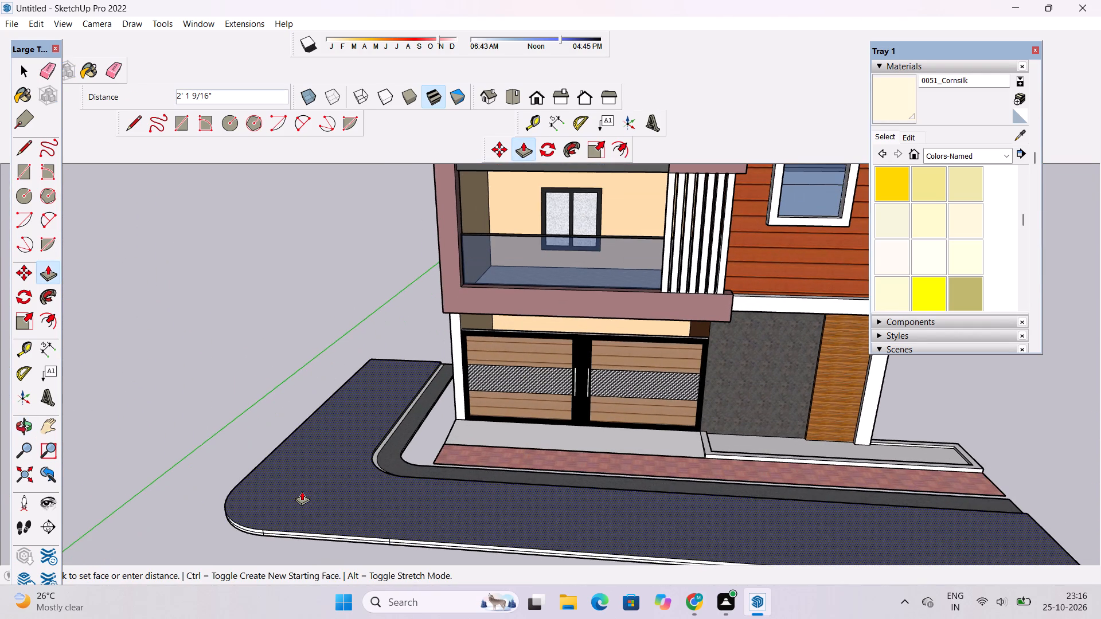
type("5\"")
key("Return")
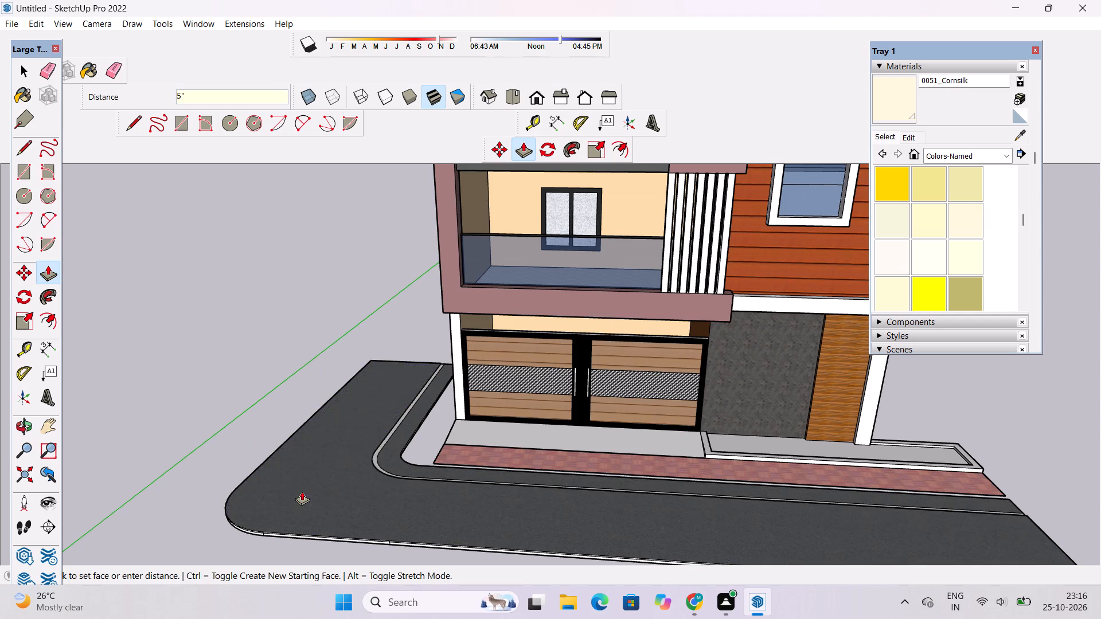
Push/pull the inner road strip and the thin curved line strip level with the outer road surface.
scroll(398, 442, "up", 9)
left_click(398, 442)
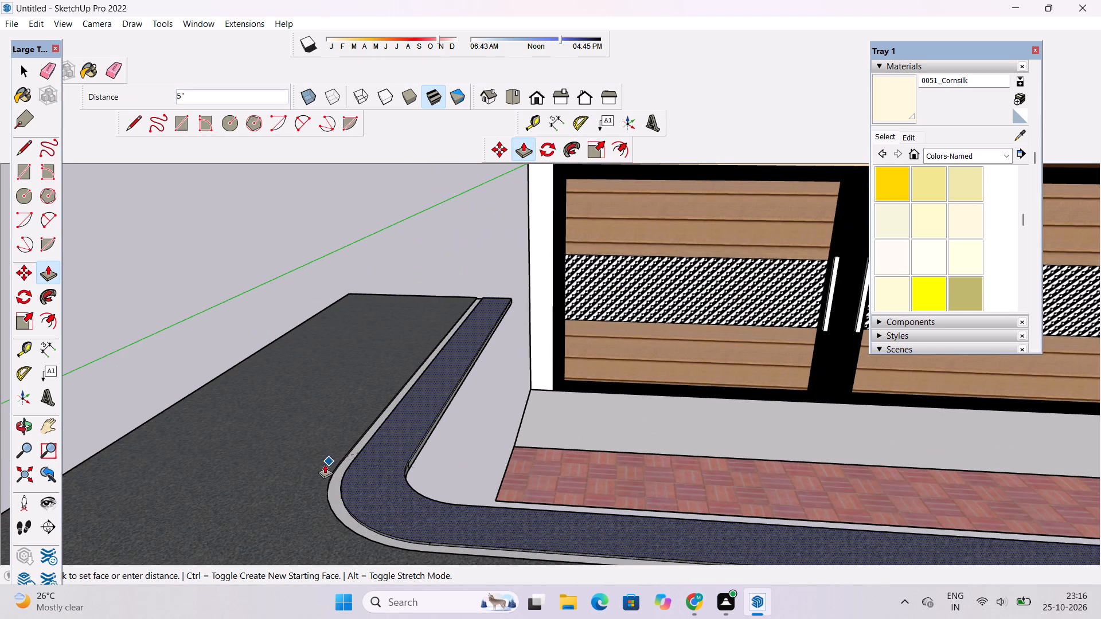
left_click(296, 477)
left_click(336, 488)
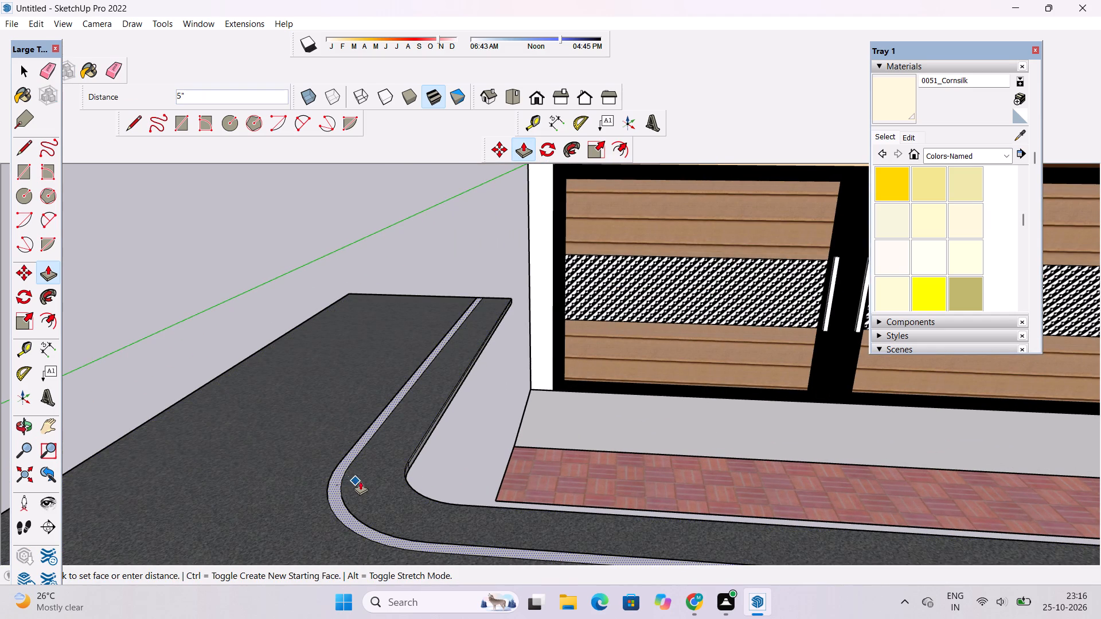
left_click(361, 481)
key("space")
Examine the adjusted road and the whole house from above and from the front.
key("o")
scroll(397, 434, "down", 3)
scroll(488, 362, "down", 13)
left_click_drag(663, 487, 270, 618)
left_click_drag(285, 618, 533, 402)
scroll(544, 371, "down", 6)
left_click_drag(474, 397, 577, 403)
scroll(360, 459, "up", 2)
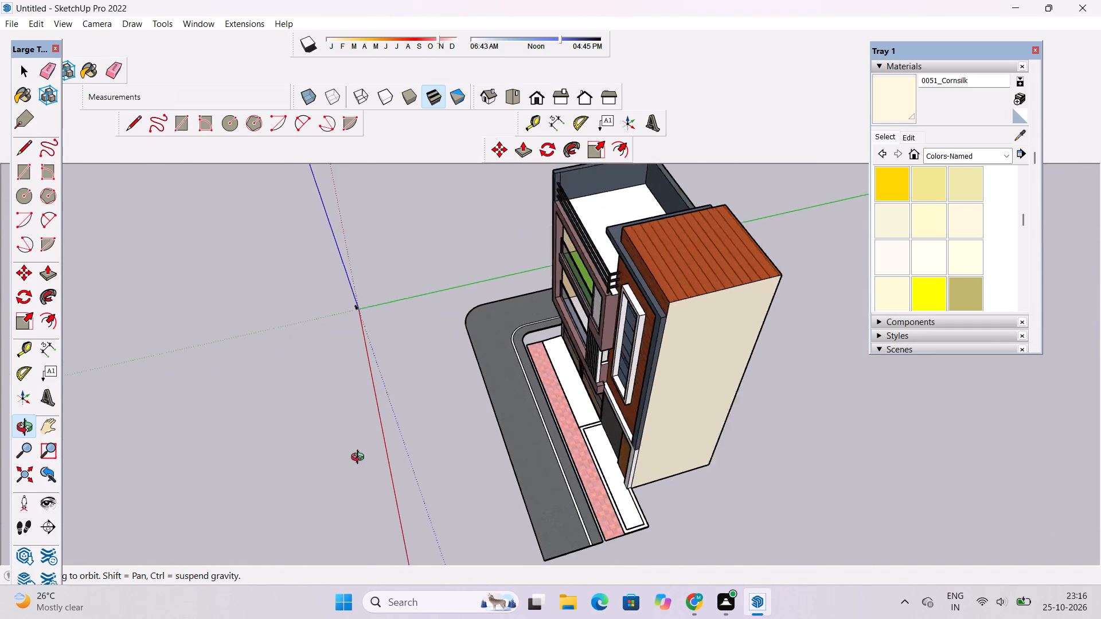
scroll(360, 459, "up", 2)
left_click_drag(344, 463, 575, 291)
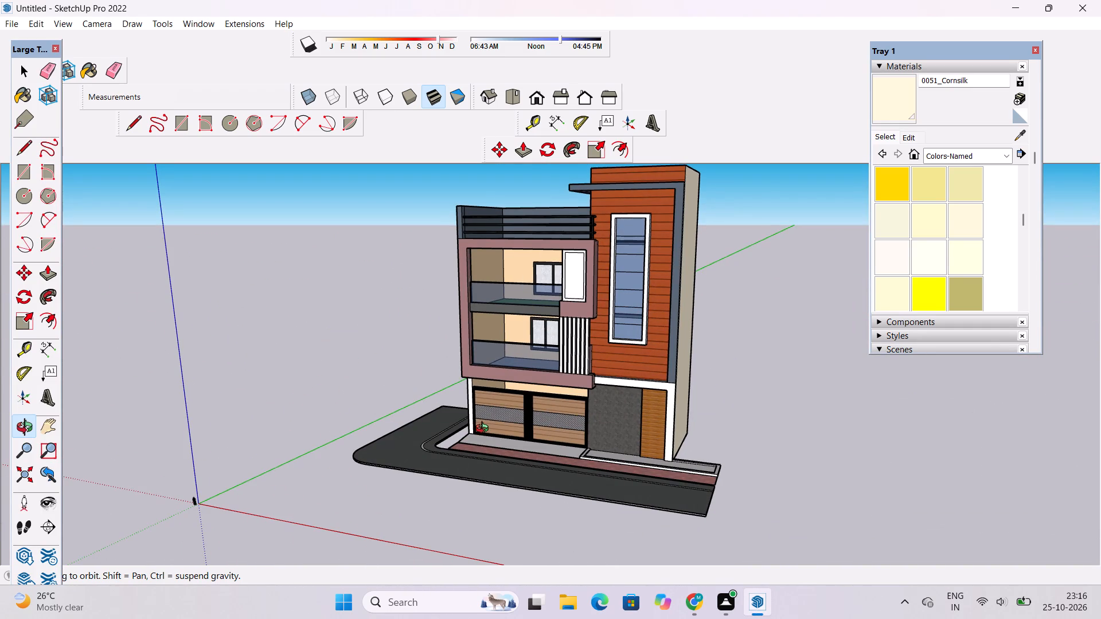
left_click_drag(464, 479, 474, 443, "shift")
left_click_drag(475, 442, 654, 391)
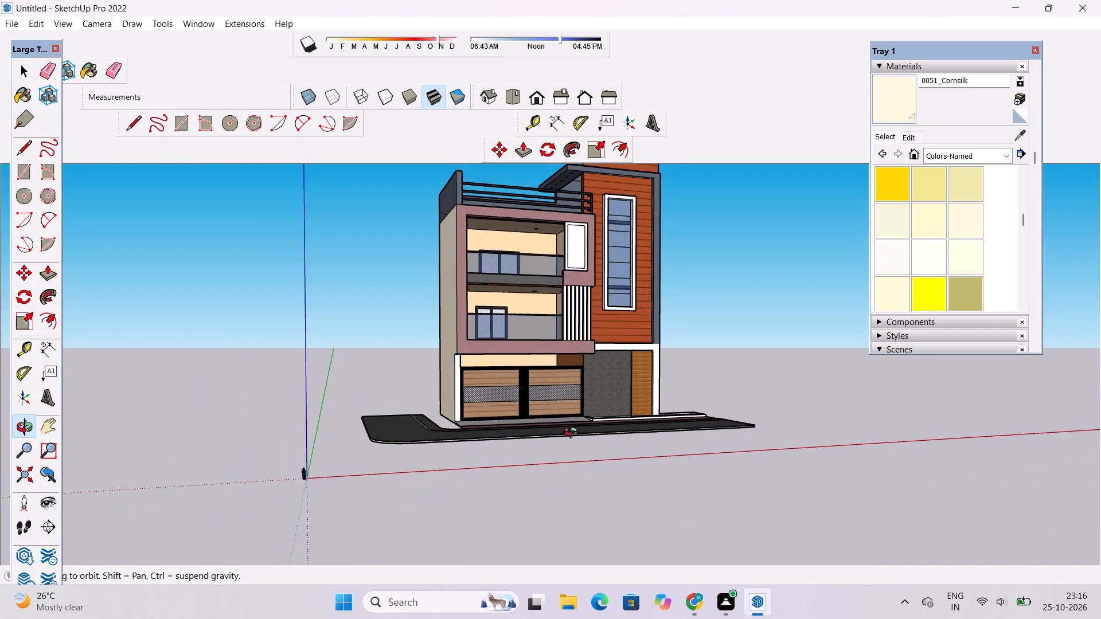
Erase the leftover horizontal lines and short vertical seam on the road's front edge and rounded corner.
scroll(526, 444, "up", 4)
left_click_drag(455, 451, 499, 451, "shift")
left_click_drag(485, 464, 422, 468)
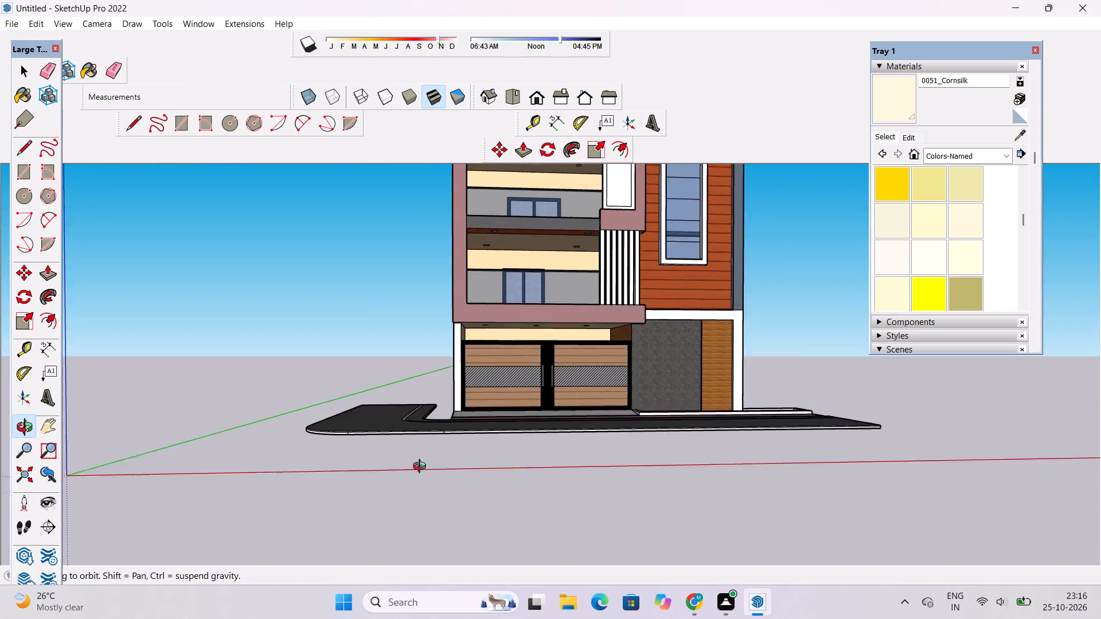
left_click_drag(422, 468, 418, 475)
scroll(491, 461, "up", 5)
left_click_drag(480, 443, 384, 443, "shift")
left_click_drag(384, 443, 389, 455)
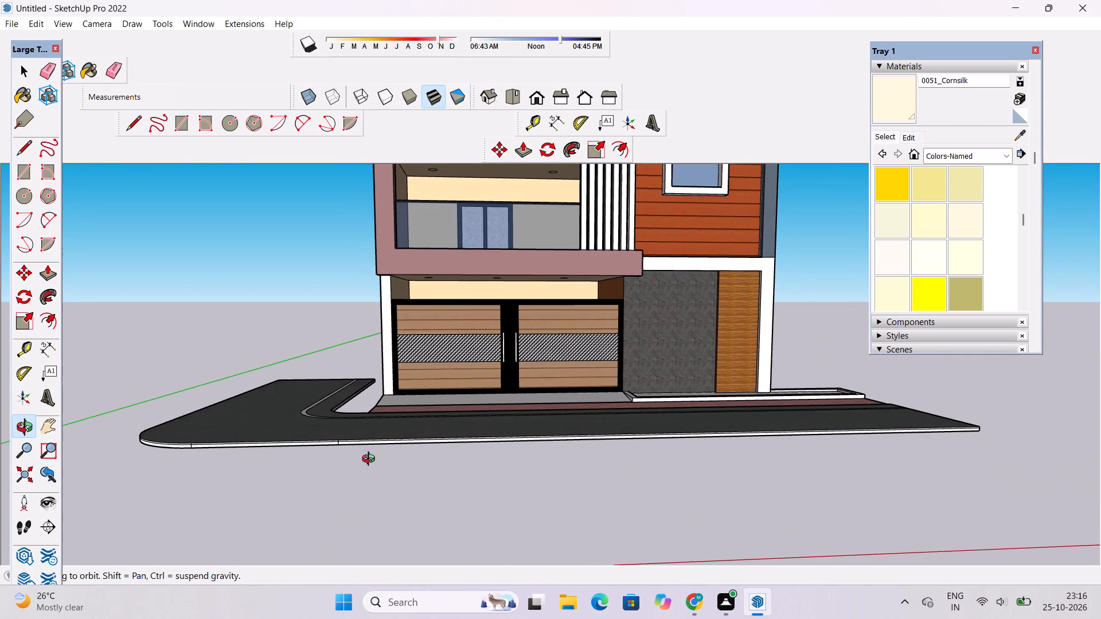
key("e")
scroll(331, 440, "up", 20)
scroll(331, 440, "up", 1)
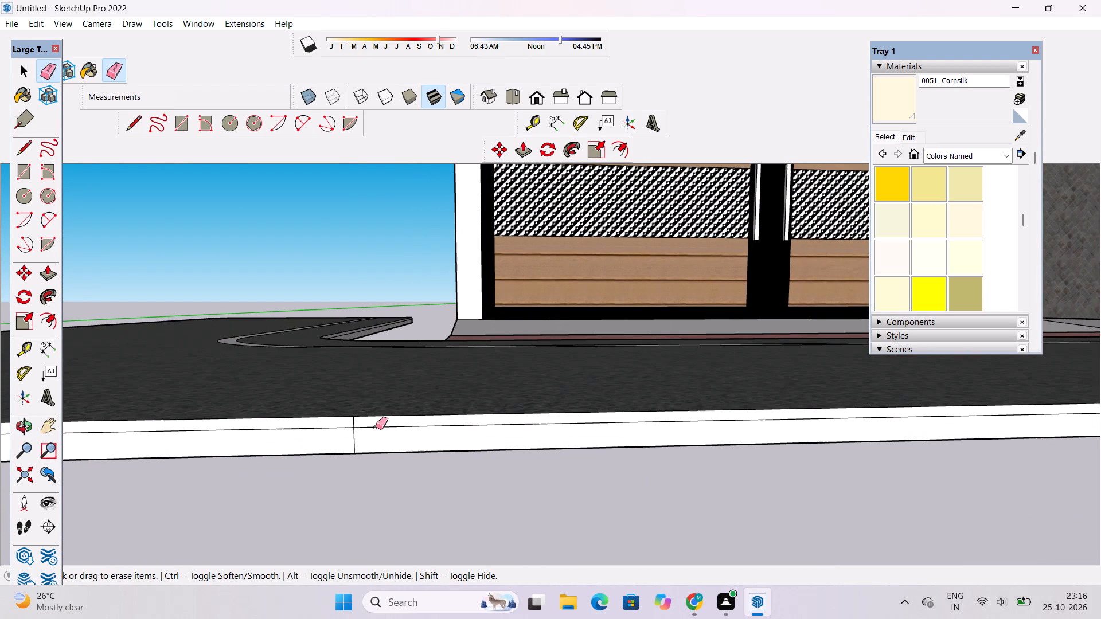
left_click(376, 427)
left_click_drag(352, 434, 355, 441)
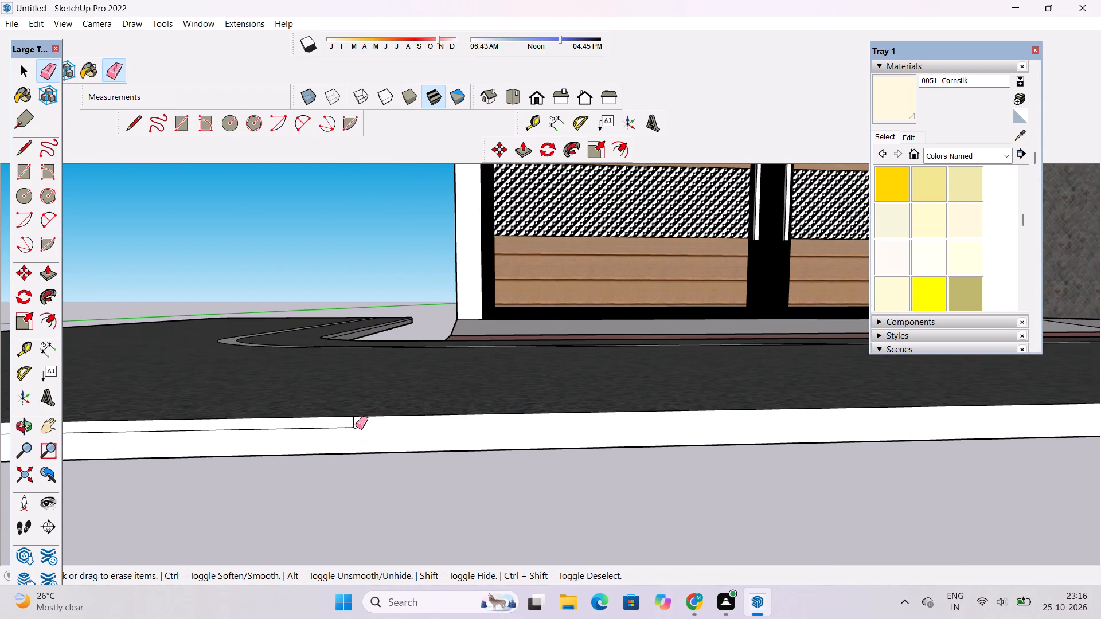
left_click(356, 425)
scroll(455, 456, "down", 20)
scroll(455, 456, "down", 2)
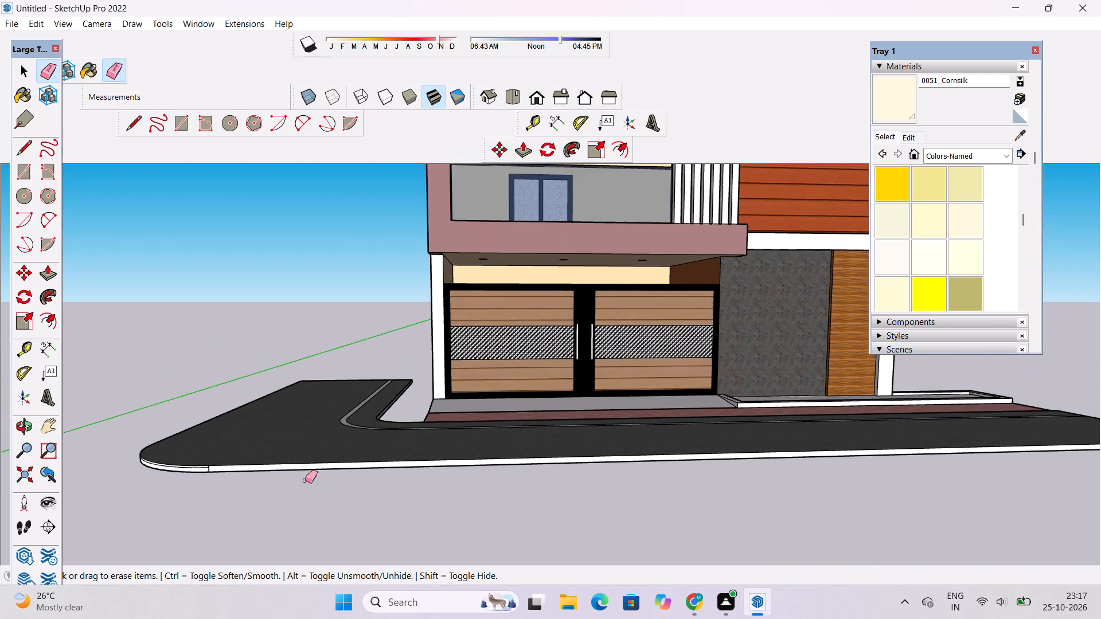
scroll(195, 452, "up", 10)
left_click(213, 474)
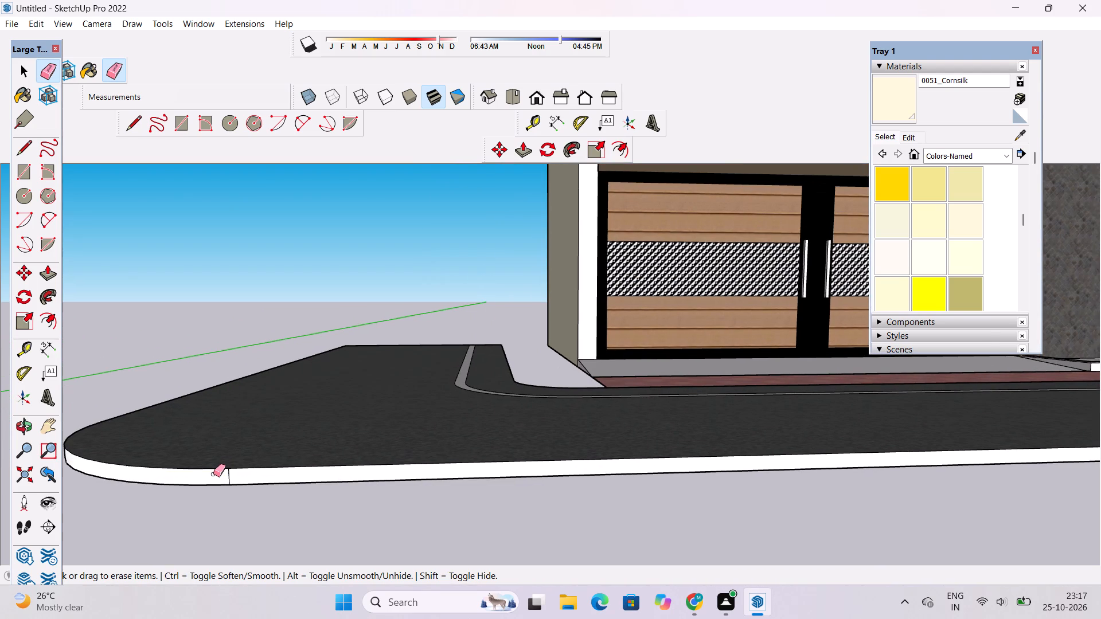
Erase the leftover horizontal line on the road slab's edge along the cornsilk side wall.
key("o")
scroll(550, 447, "down", 7)
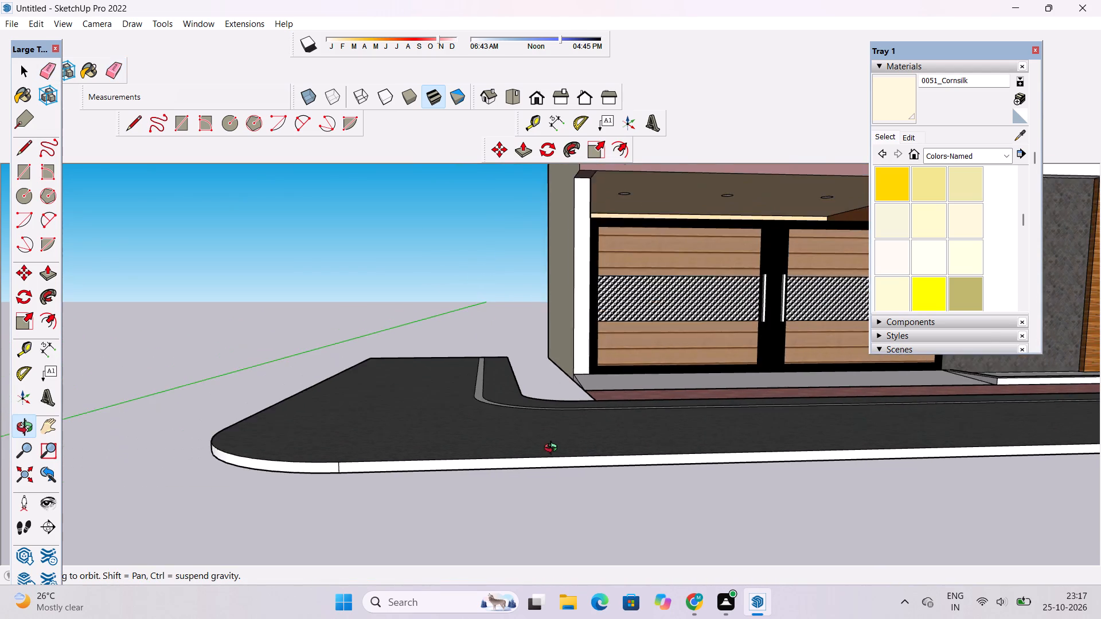
scroll(553, 449, "down", 3)
left_click_drag(291, 461, 488, 469)
scroll(602, 476, "up", 9)
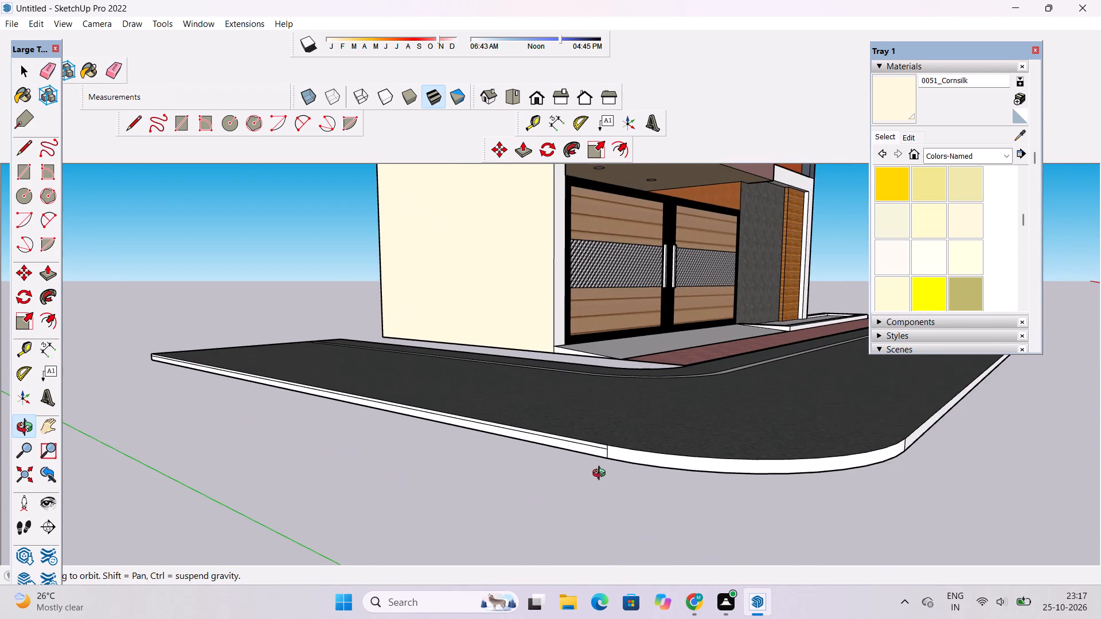
key("e")
scroll(616, 480, "up", 11)
scroll(603, 428, "up", 5)
left_click(596, 413)
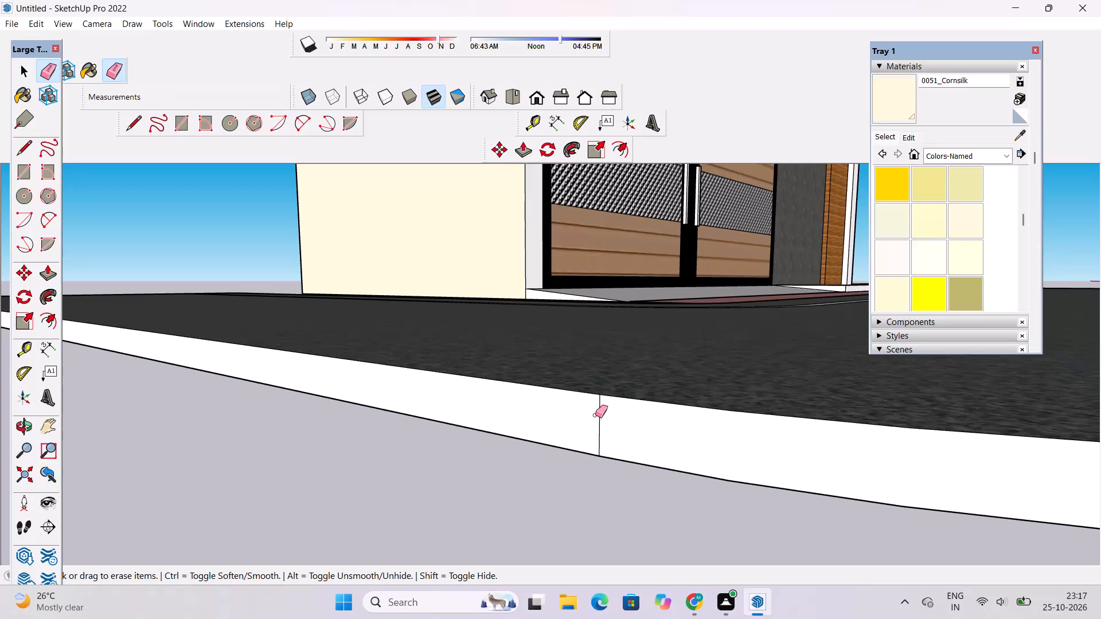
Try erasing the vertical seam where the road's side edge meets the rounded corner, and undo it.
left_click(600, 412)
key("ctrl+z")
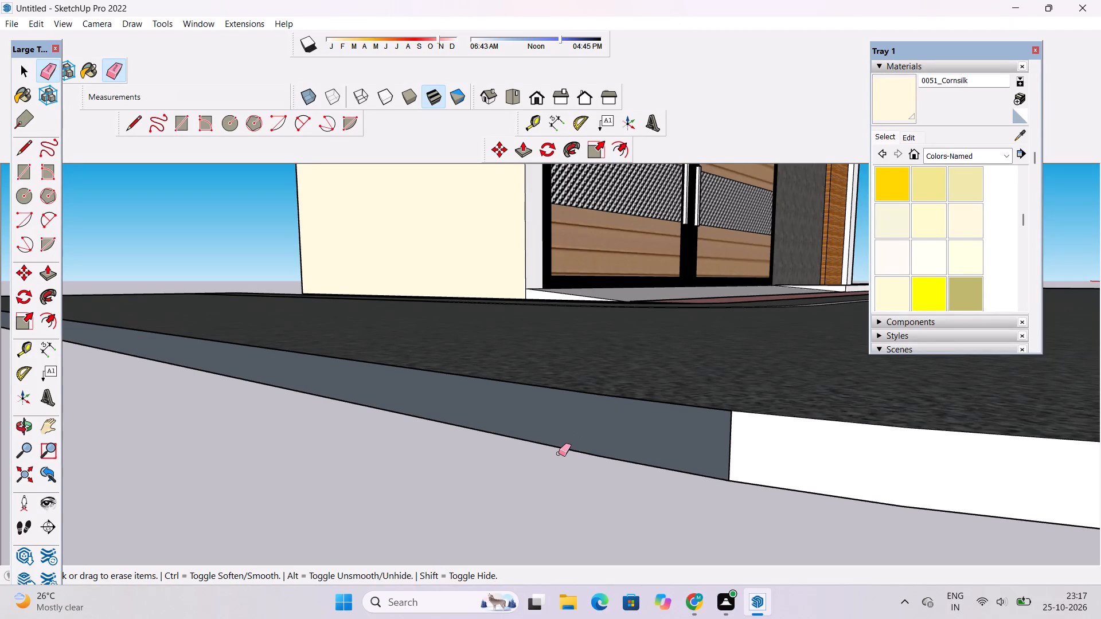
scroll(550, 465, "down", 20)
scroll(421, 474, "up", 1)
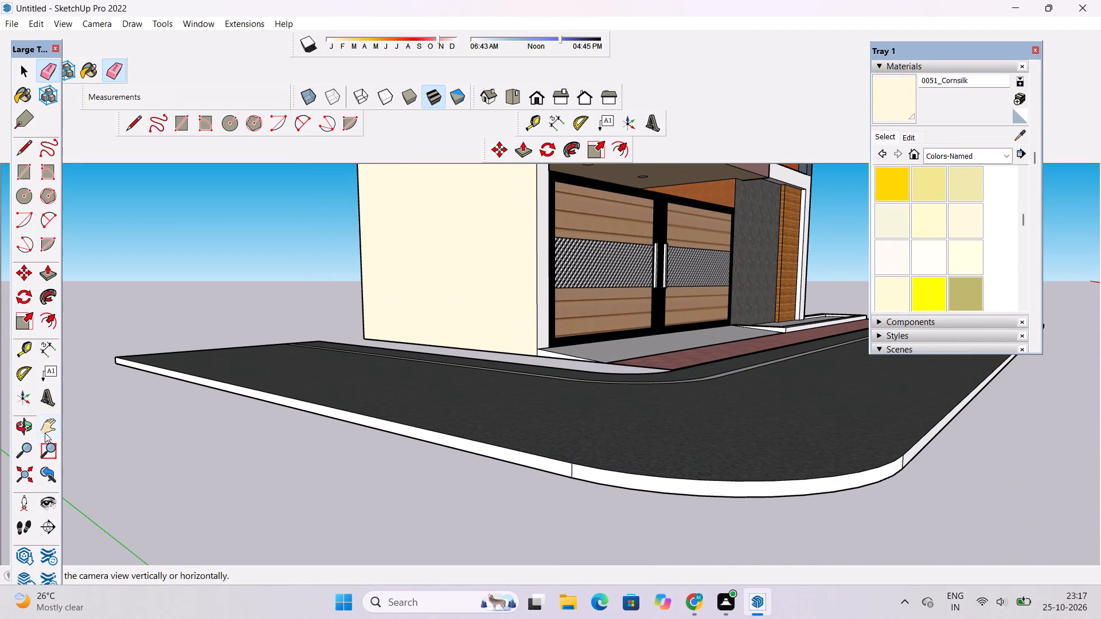
Erase the leftover horizontal line on the road slab's end edge, near the wood-clad tower.
left_click(19, 425)
scroll(498, 381, "down", 5)
left_click_drag(715, 401, 366, 462)
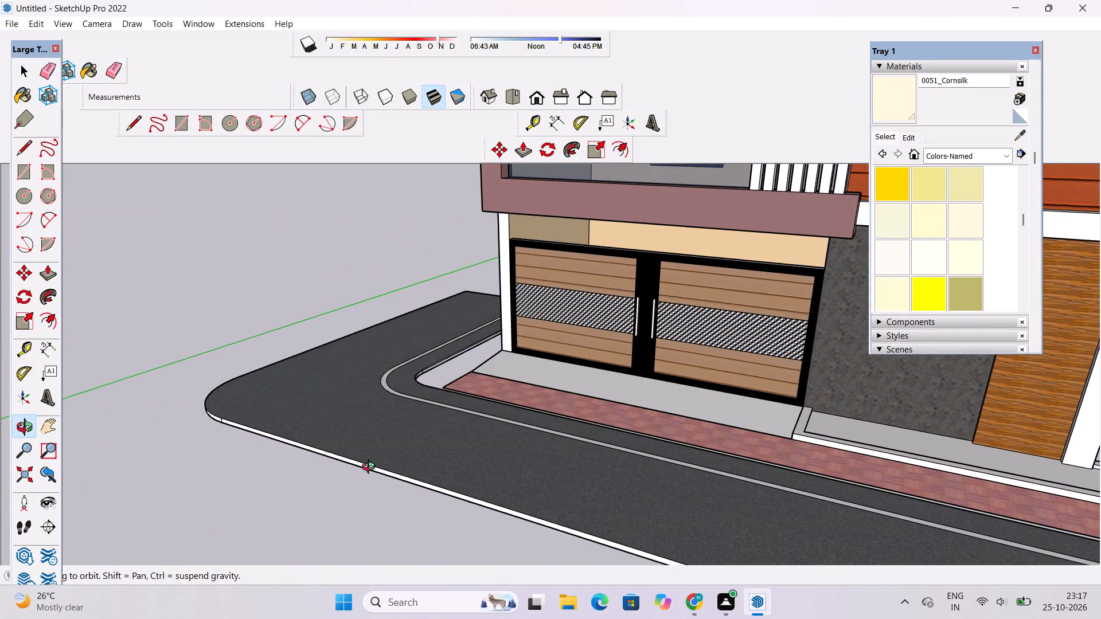
left_click_drag(479, 493, 454, 397)
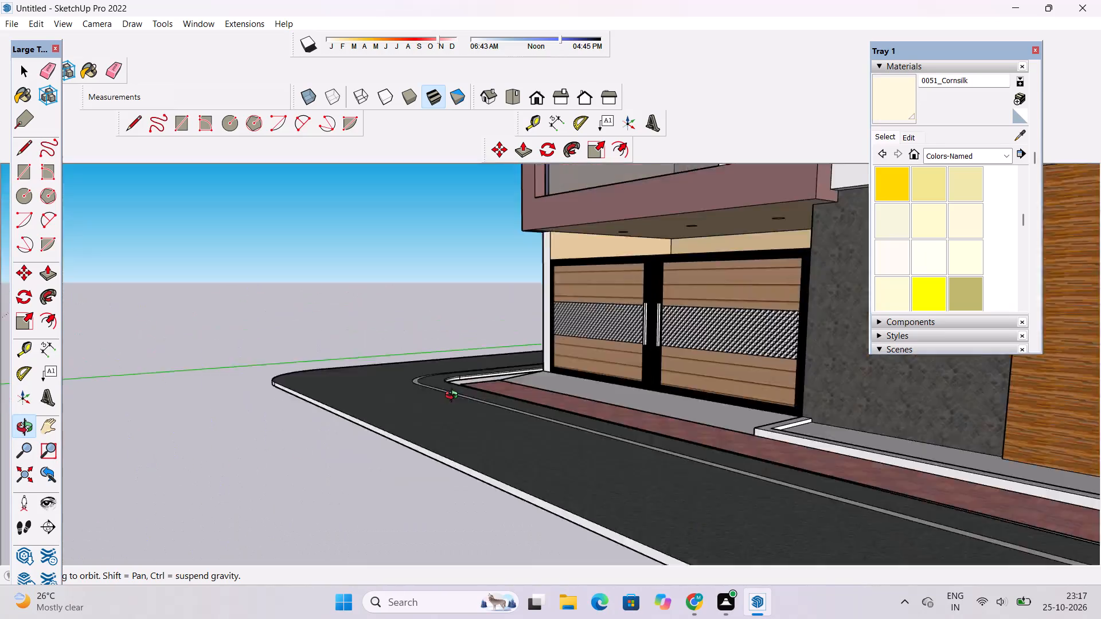
left_click_drag(454, 397, 534, 336)
left_click_drag(546, 307, 354, 356)
scroll(354, 356, "down", 6)
left_click_drag(696, 431, 680, 457)
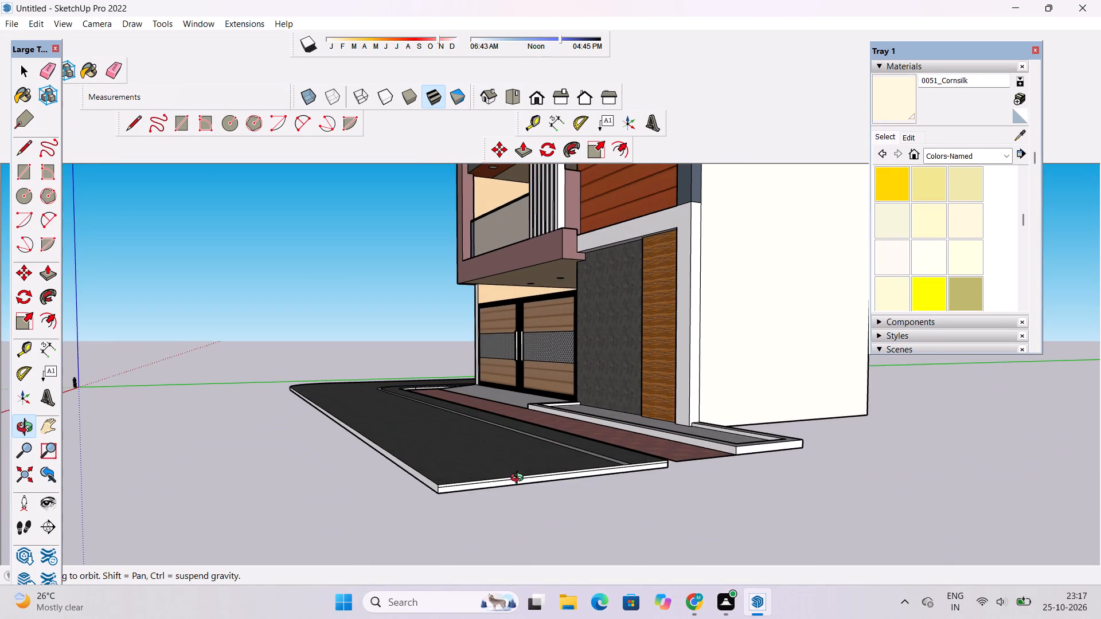
scroll(467, 479, "up", 13)
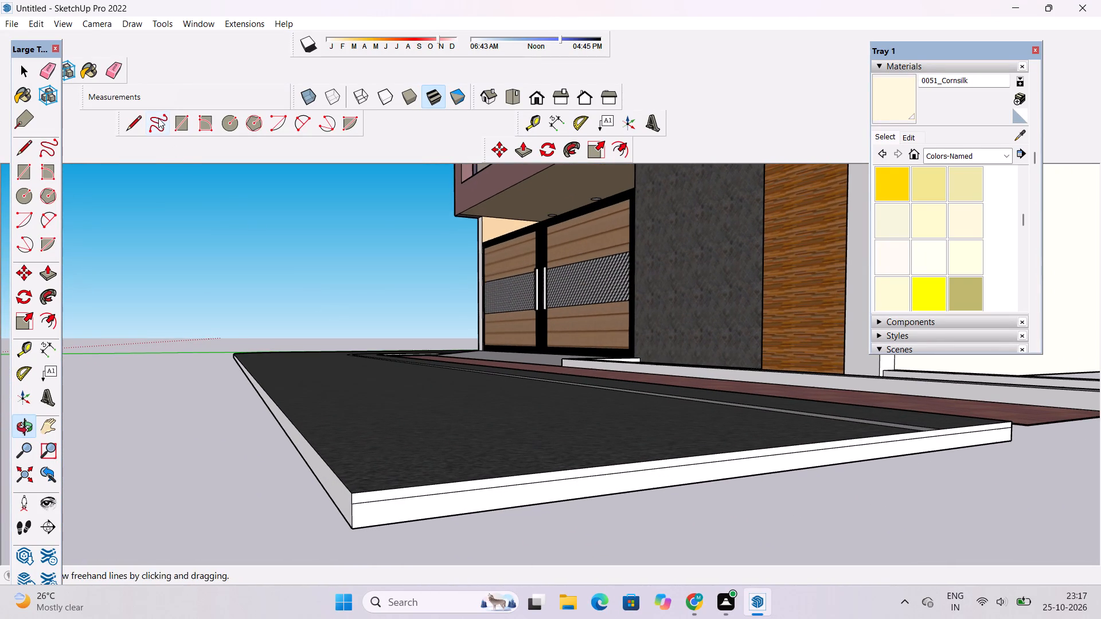
left_click(117, 70)
scroll(435, 526, "up", 4)
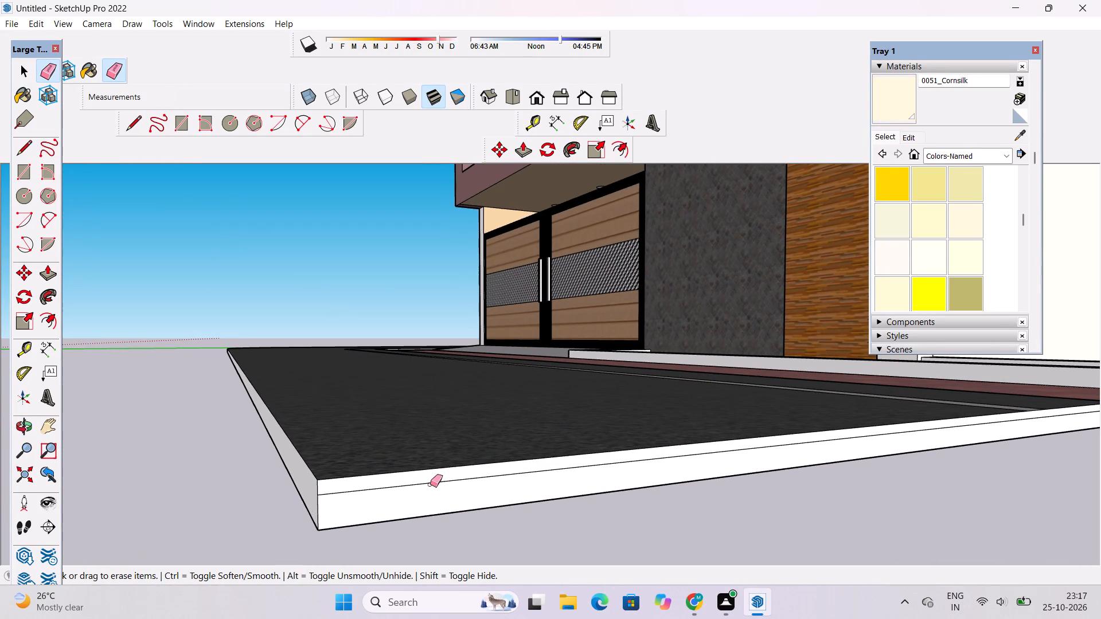
left_click_drag(428, 479, 431, 487)
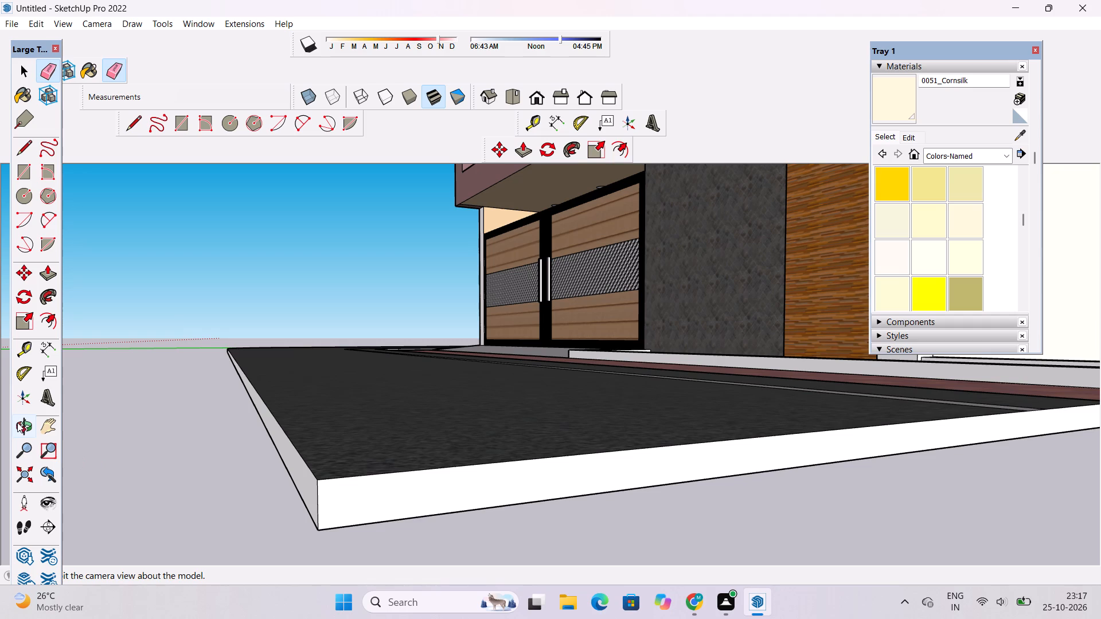
Examine the road slab's edges and underside and the front facade from several angles.
left_click(17, 423)
scroll(409, 482, "down", 11)
left_click_drag(470, 475, 639, 444)
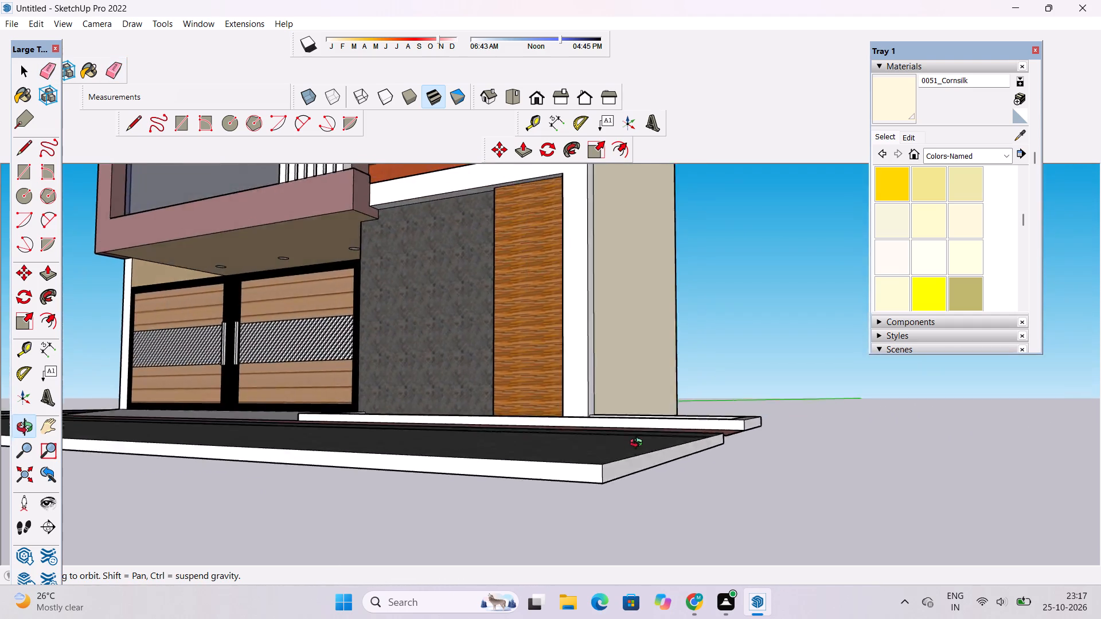
left_click_drag(639, 444, 774, 278)
scroll(776, 309, "down", 13)
left_click_drag(784, 313, 721, 394)
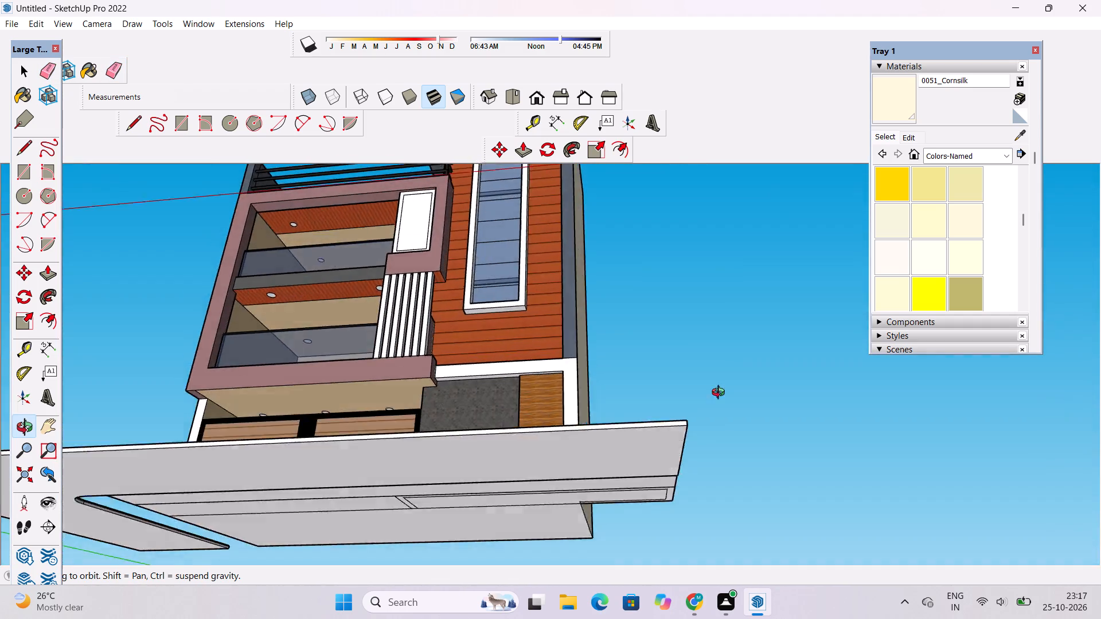
left_click_drag(721, 394, 696, 496)
left_click_drag(615, 459, 787, 415, "shift")
left_click_drag(556, 481, 618, 482)
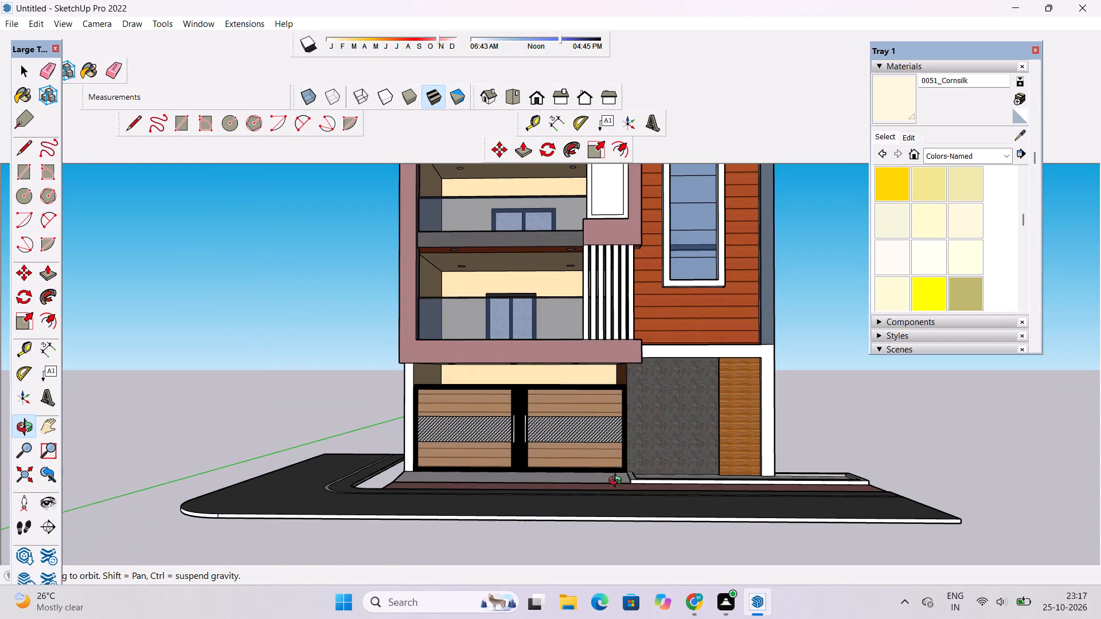
Paint the road slab's front edge, outer side edge and rounded outer corner with Blacktop Old 02 from Asphalt and Concrete.
left_click(953, 155)
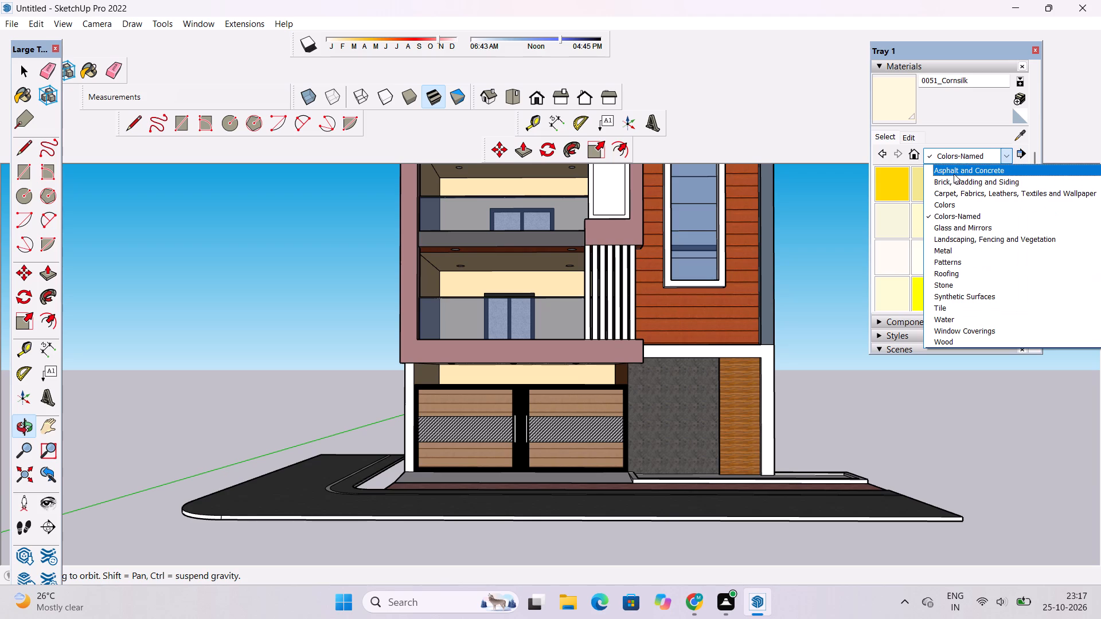
left_click(954, 174)
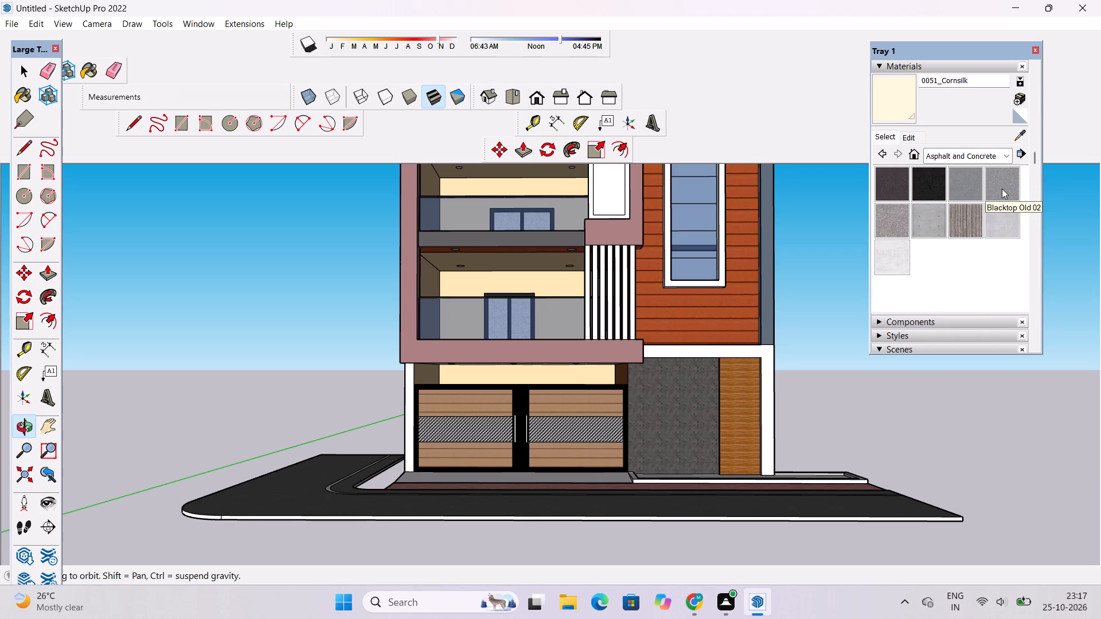
left_click(1002, 189)
scroll(616, 536, "up", 11)
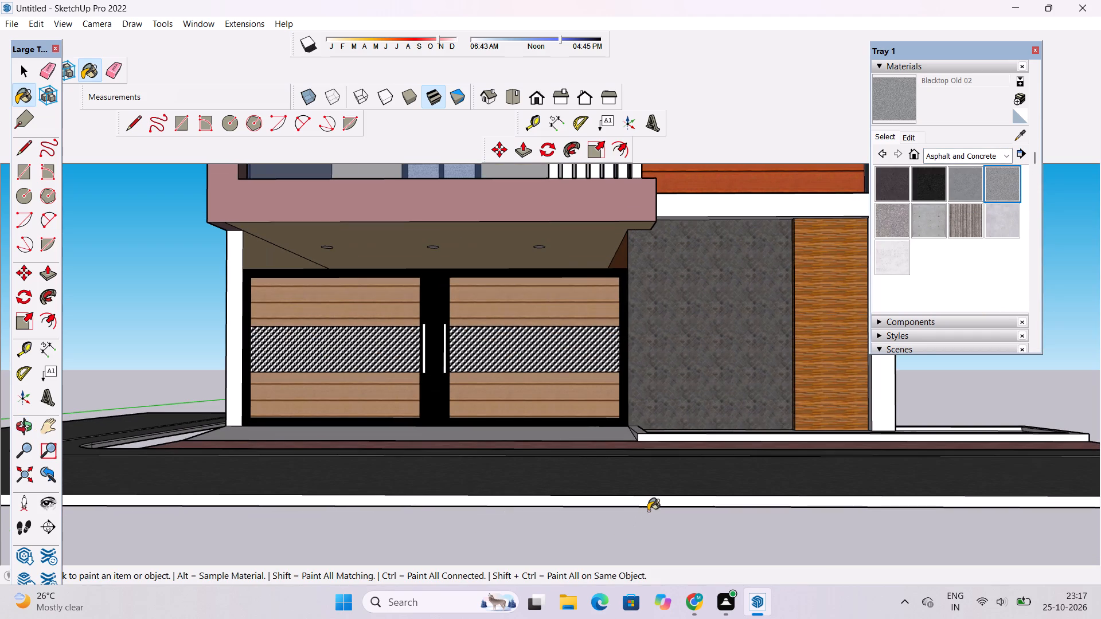
left_click(651, 497)
scroll(885, 483, "down", 12)
scroll(329, 468, "up", 10)
scroll(449, 468, "up", 10)
left_click(612, 485)
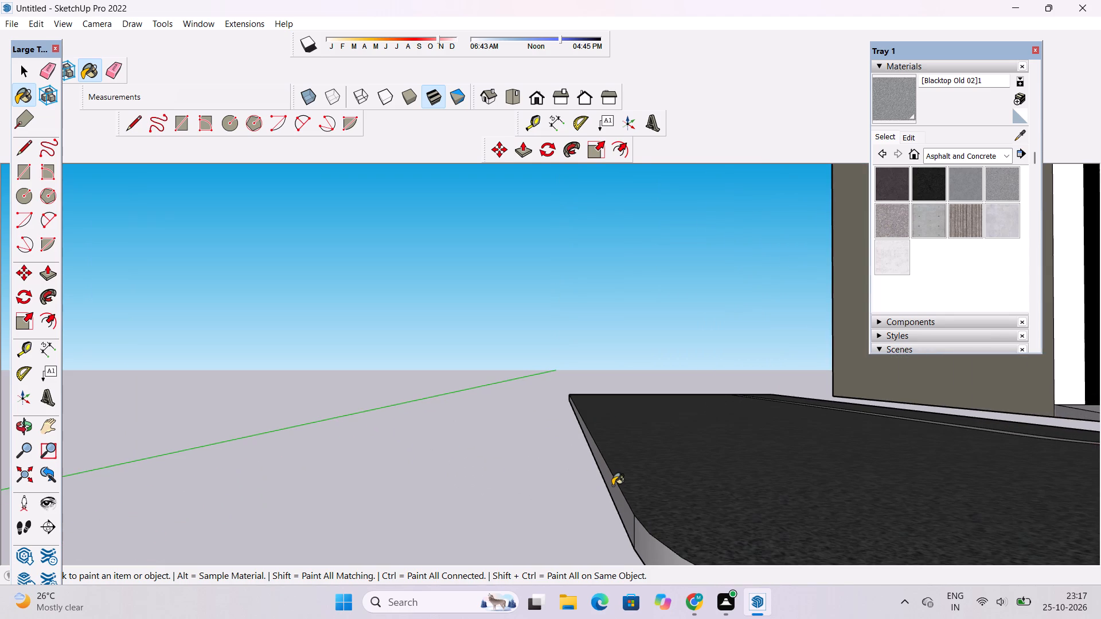
scroll(496, 473, "down", 6)
left_click(577, 516)
left_click(577, 521)
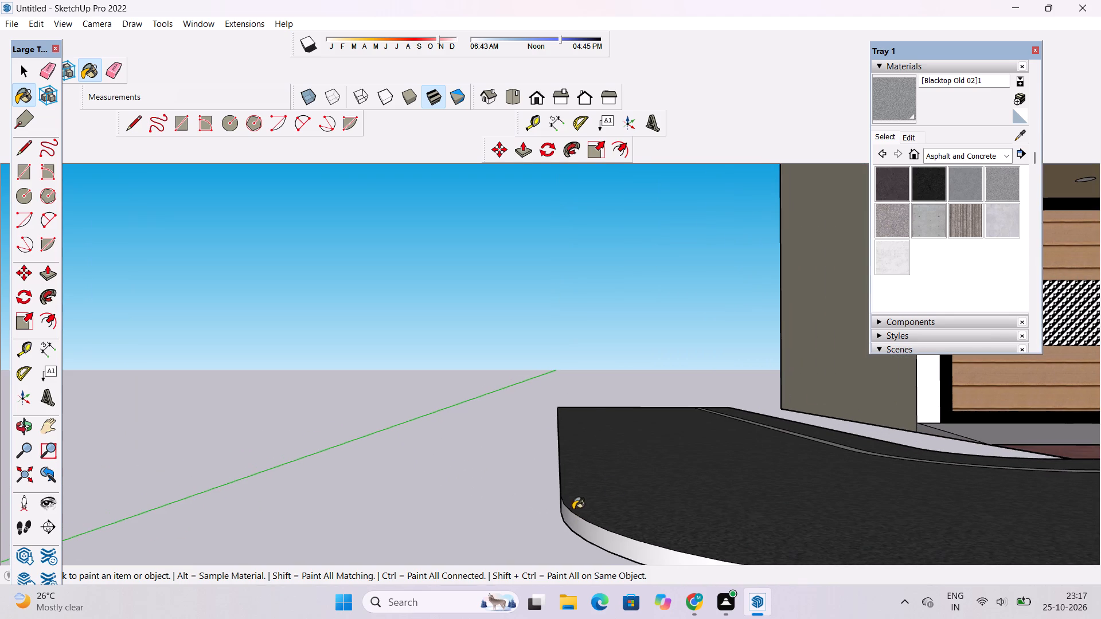
Set the Blacktop Old 02 texture size to 20'.
left_click(905, 136)
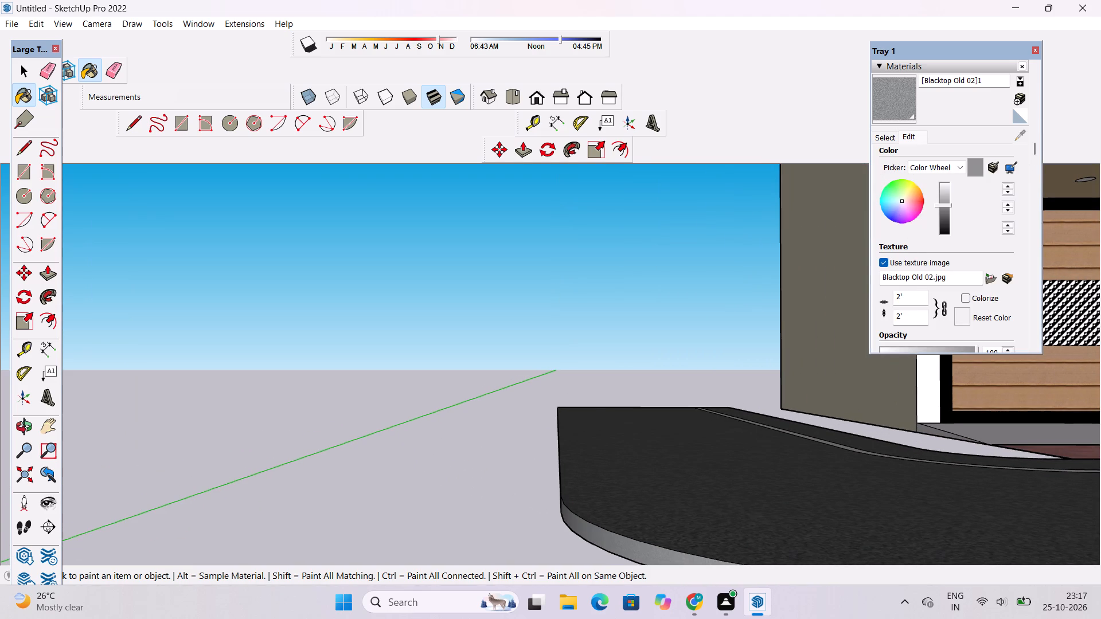
left_click(912, 313)
key("BackSpace")
type("0'")
key("Return")
scroll(547, 350, "down", 6)
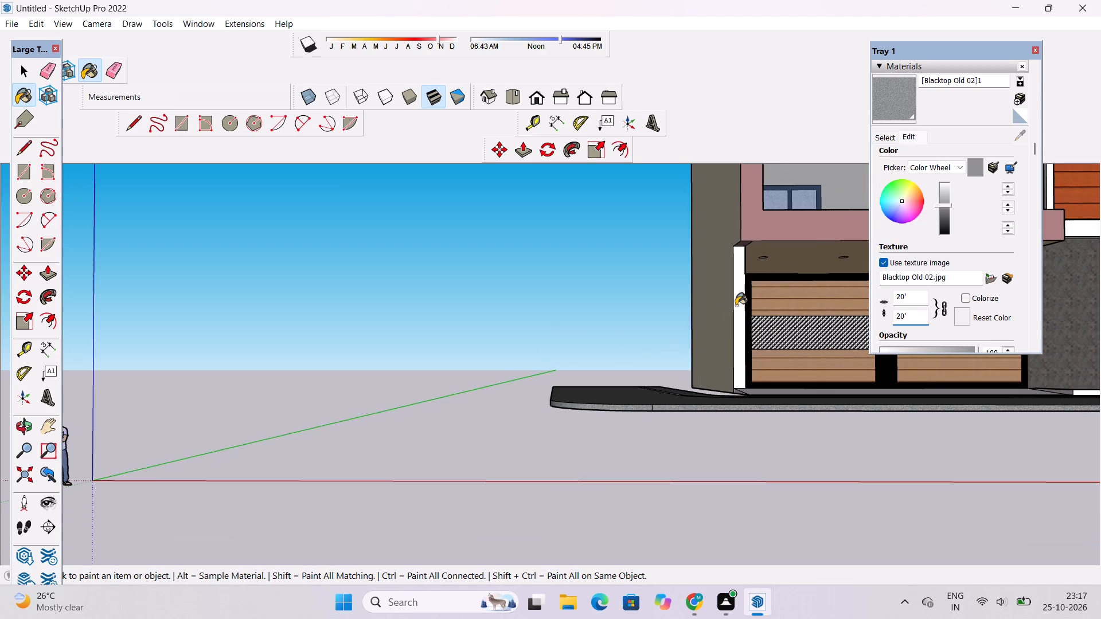
Darken the Blacktop Old 02 material's colour to a deeper grey.
scroll(867, 191, "up", 1)
left_click(943, 208)
left_click(944, 210)
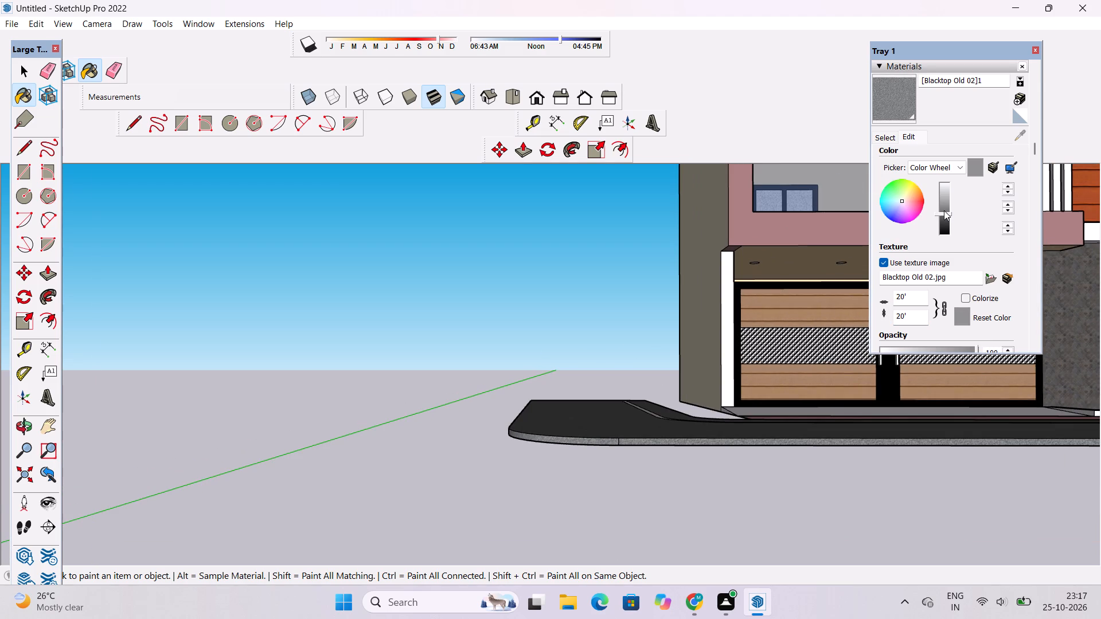
left_click(944, 214)
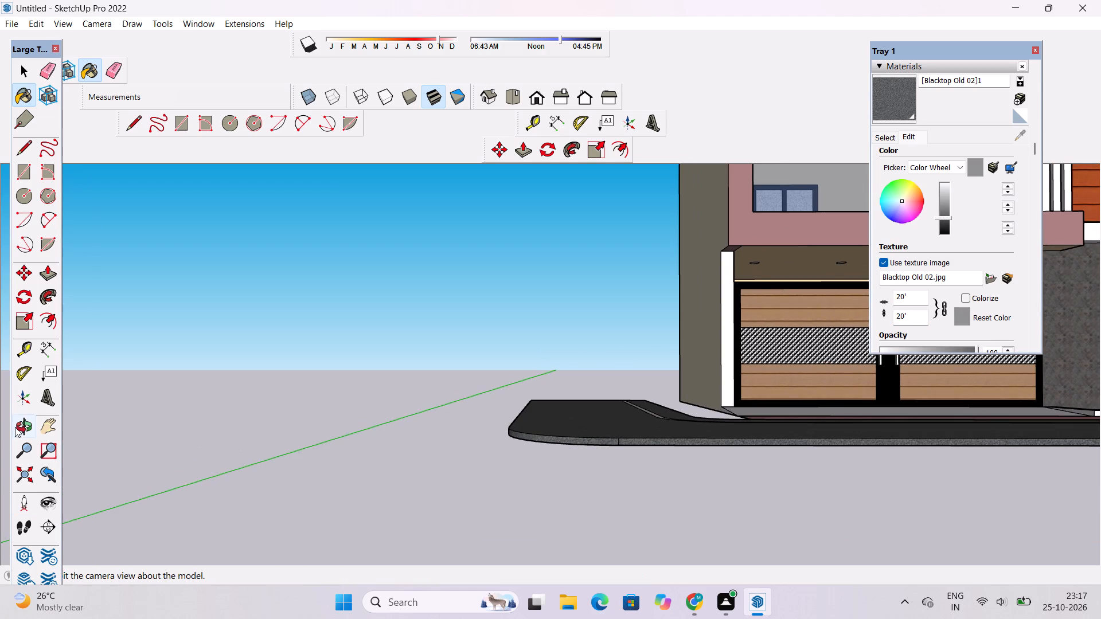
Erase the leftover horizontal line on the road slab's rear end edge, beside the house's side wall.
left_click(15, 427)
left_click_drag(310, 374, 1100, 417)
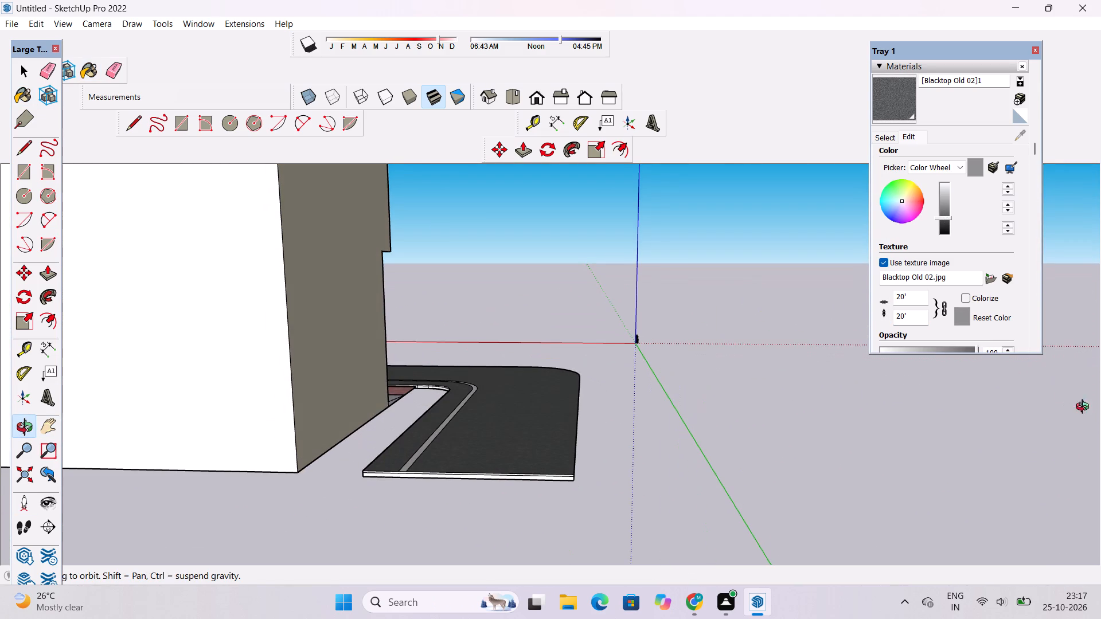
scroll(343, 481, "up", 5)
key("e")
scroll(409, 470, "up", 4)
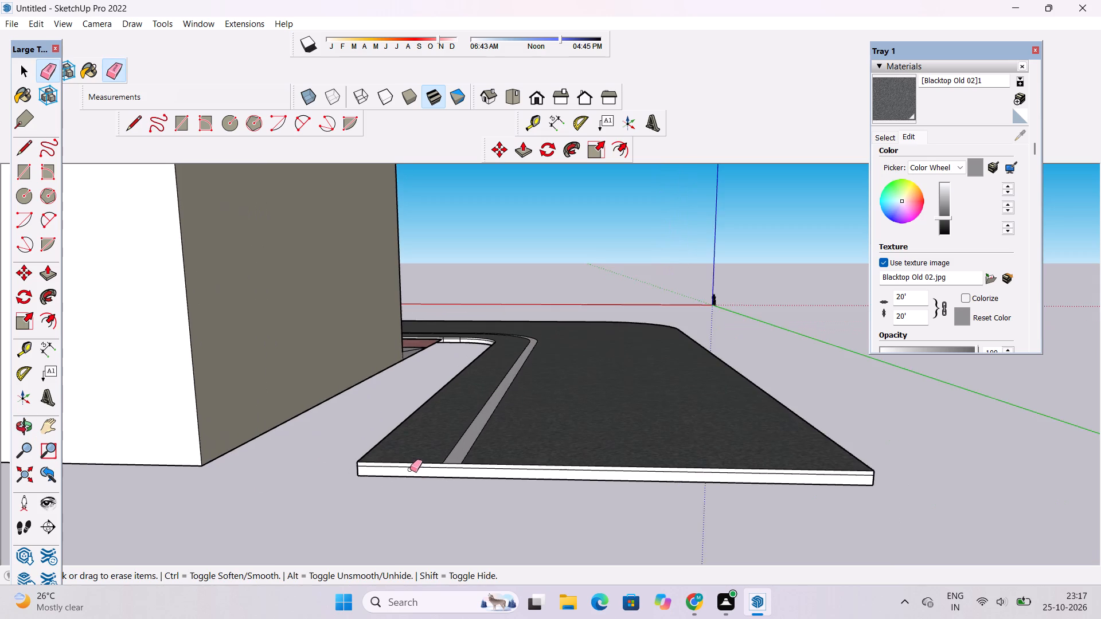
scroll(410, 469, "up", 4)
left_click(411, 465)
Paint the road slab's rear end edge beside the house's side wall with the edited Blacktop Old 02 material.
left_click(895, 103)
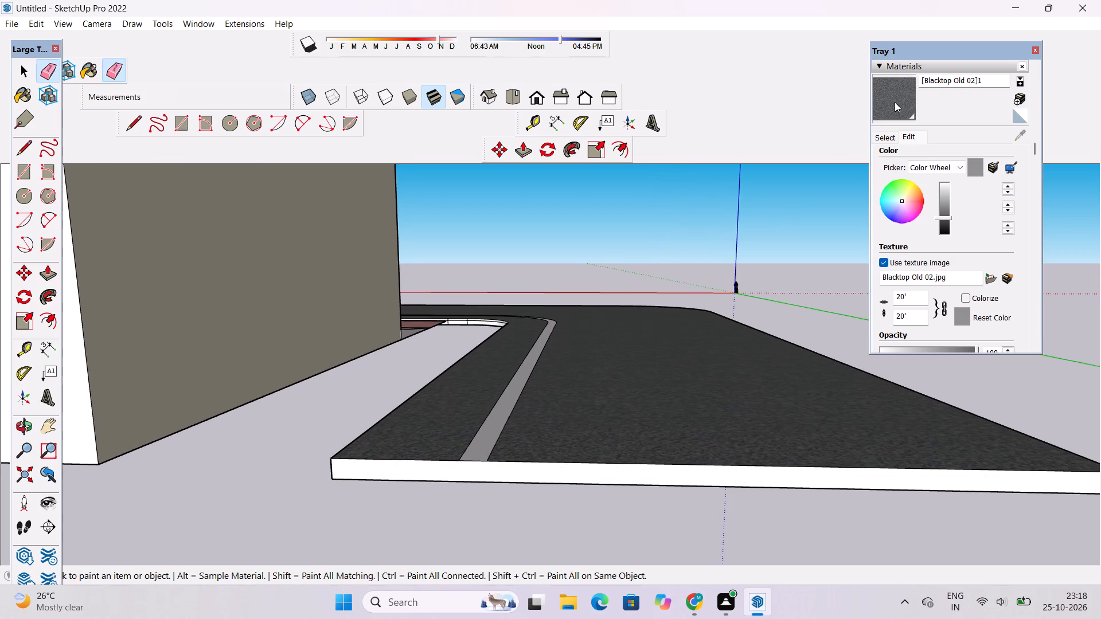
scroll(203, 402, "up", 3)
scroll(414, 363, "up", 11)
scroll(508, 356, "up", 4)
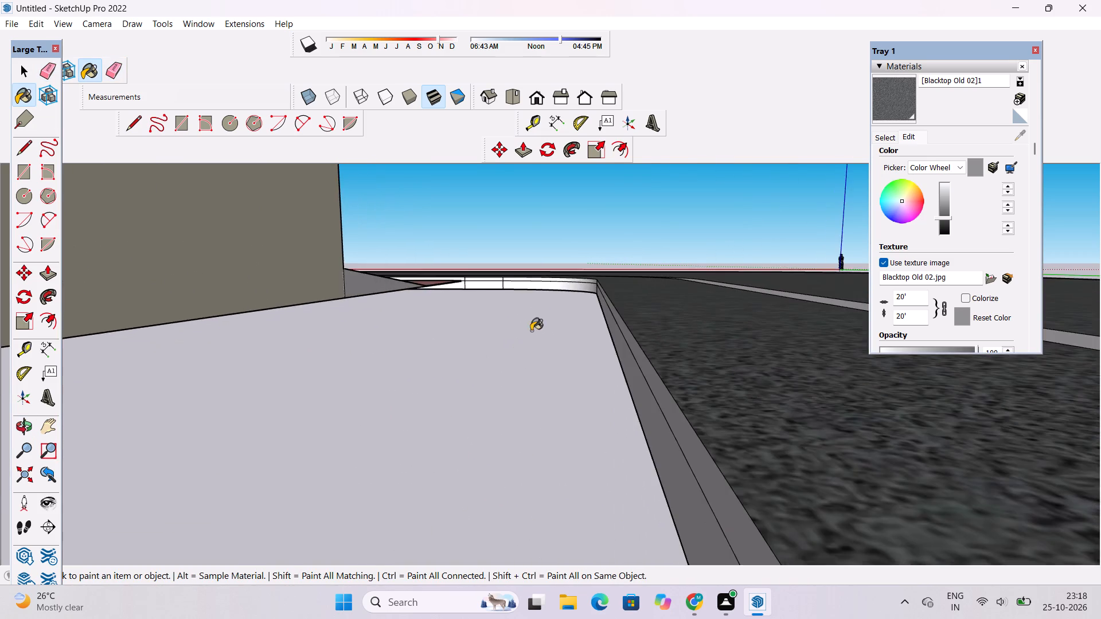
scroll(531, 331, "up", 5)
scroll(522, 315, "down", 11)
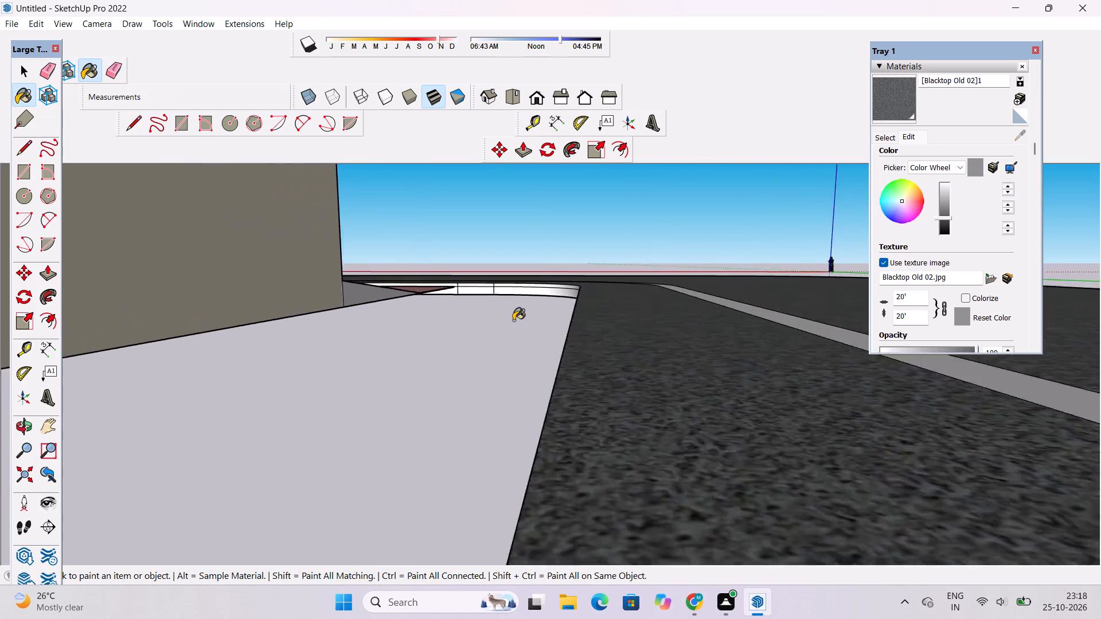
scroll(513, 320, "down", 12)
scroll(526, 393, "up", 6)
left_click(488, 375)
Erase the leftover horizontal lines on the road slab's inner edge, along the straight side stretch and around the curved corner.
scroll(550, 356, "down", 5)
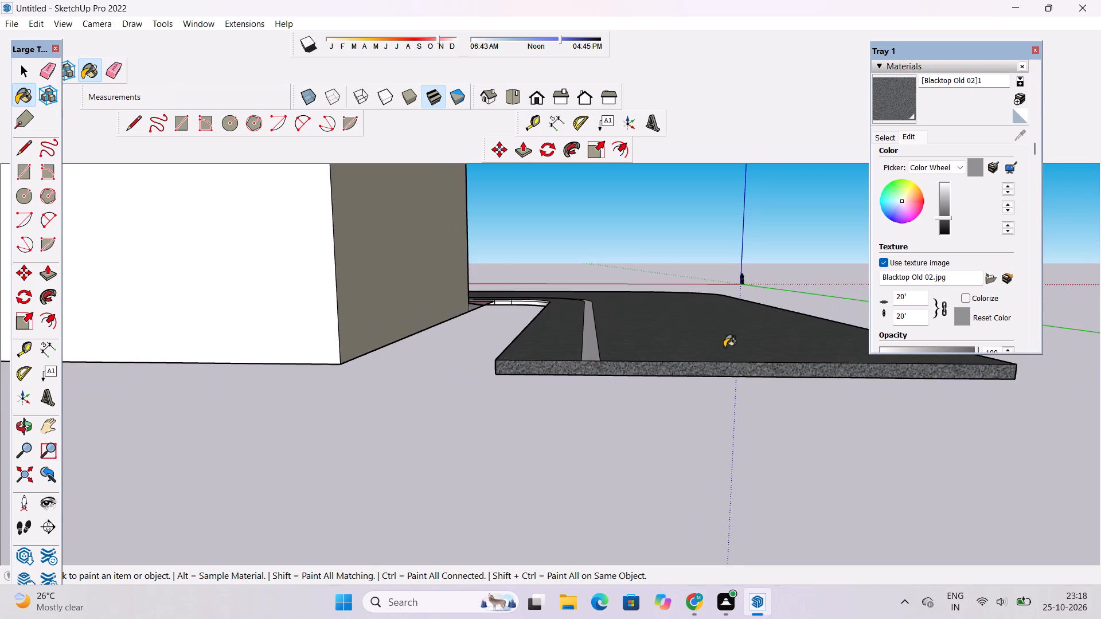
scroll(348, 373, "up", 10)
scroll(406, 351, "up", 6)
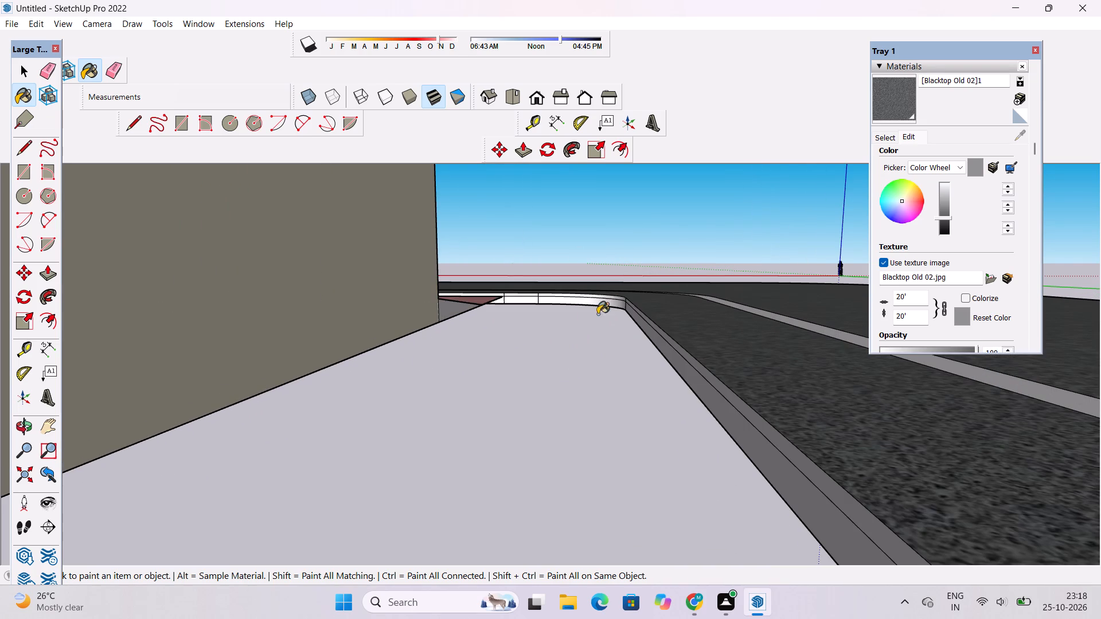
key("o")
left_click_drag(501, 369, 542, 359)
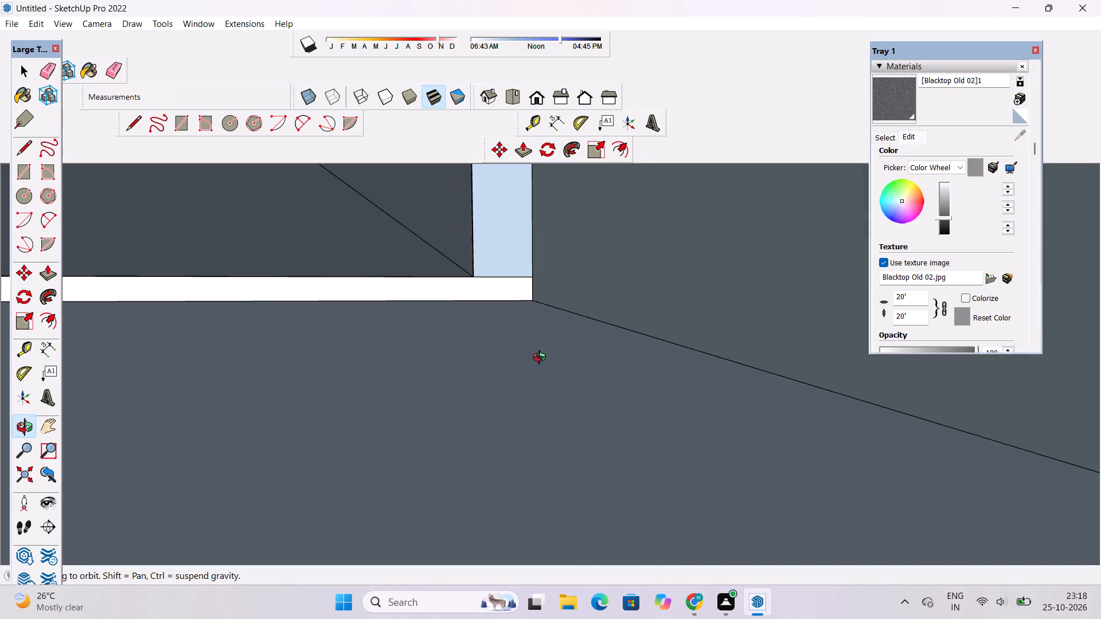
left_click_drag(542, 359, 510, 366)
scroll(658, 301, "up", 2)
key("e")
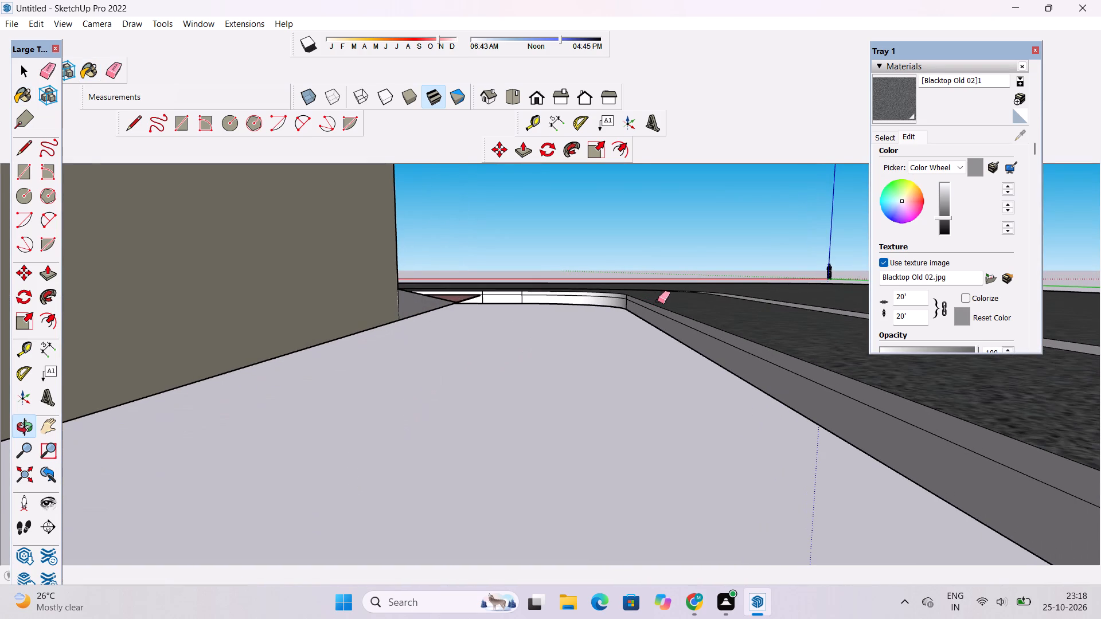
scroll(667, 314, "up", 3)
left_click_drag(685, 322, 686, 327)
scroll(612, 288, "up", 2)
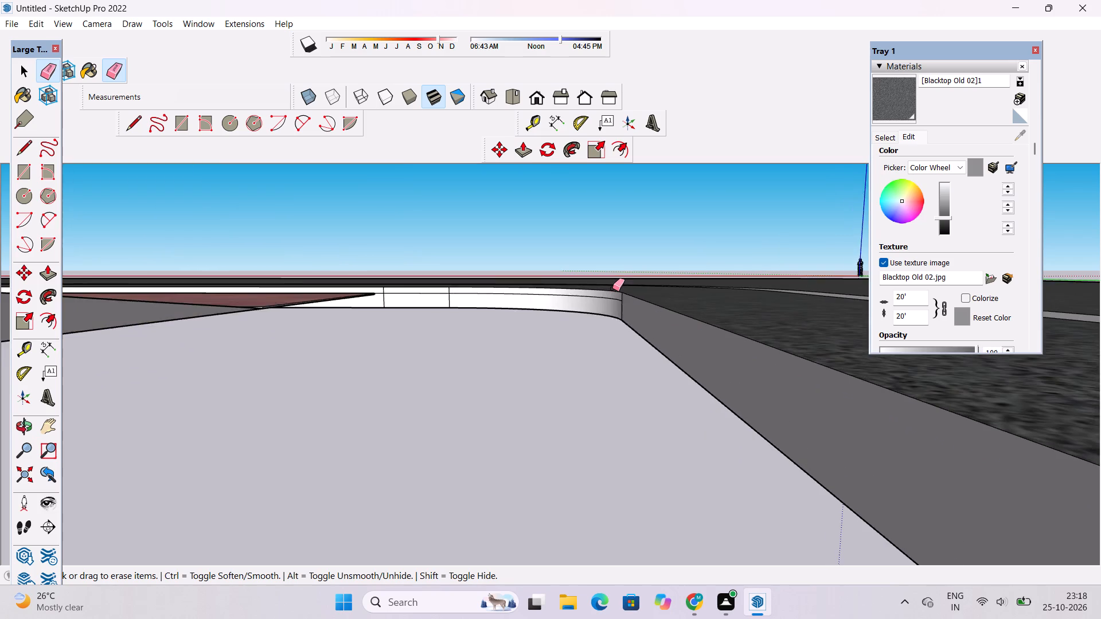
scroll(612, 288, "up", 6)
left_click(610, 299)
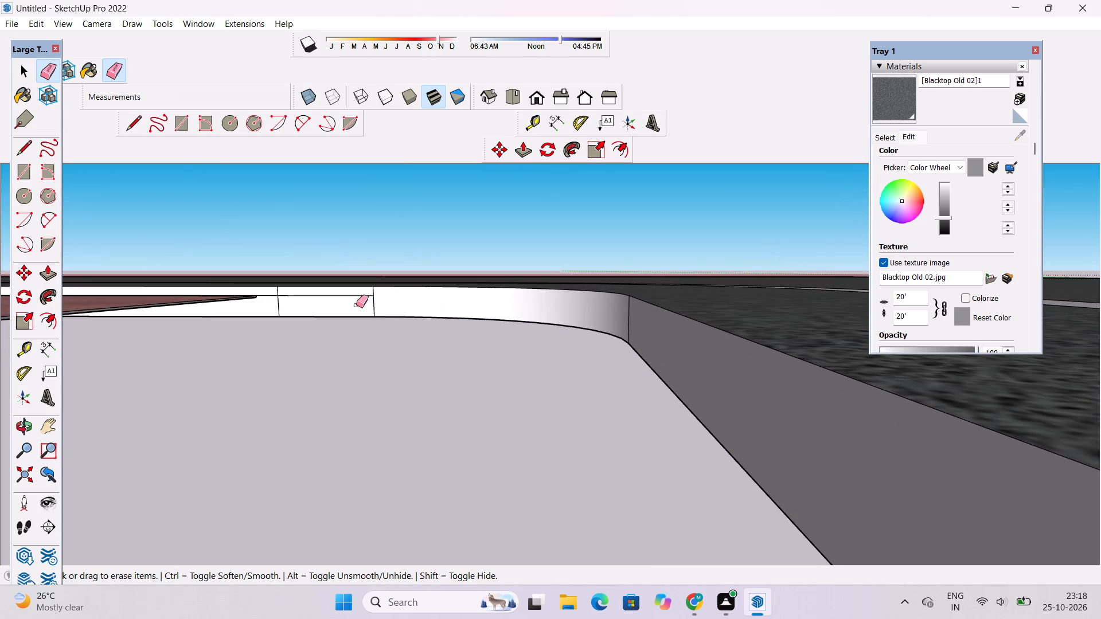
Erase the leftover horizontal lines and the extra vertical line on the inner road edge near the brick paving's end.
scroll(353, 304, "up", 3)
left_click_drag(358, 289, 358, 295)
scroll(556, 261, "up", 2)
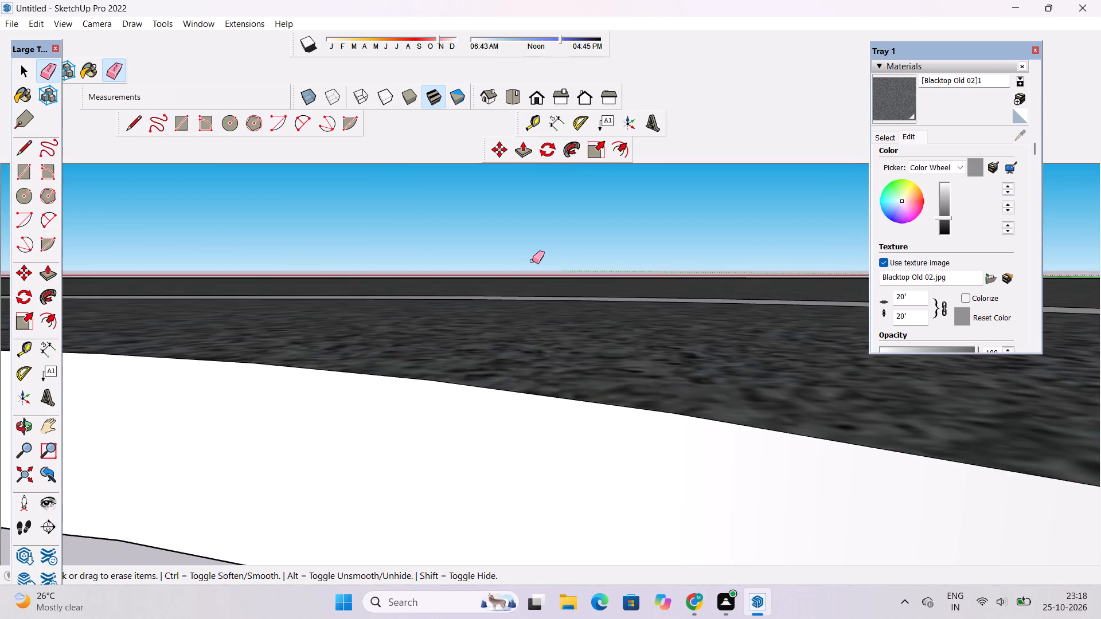
scroll(532, 261, "down", 3)
scroll(407, 265, "up", 4)
scroll(407, 265, "down", 3)
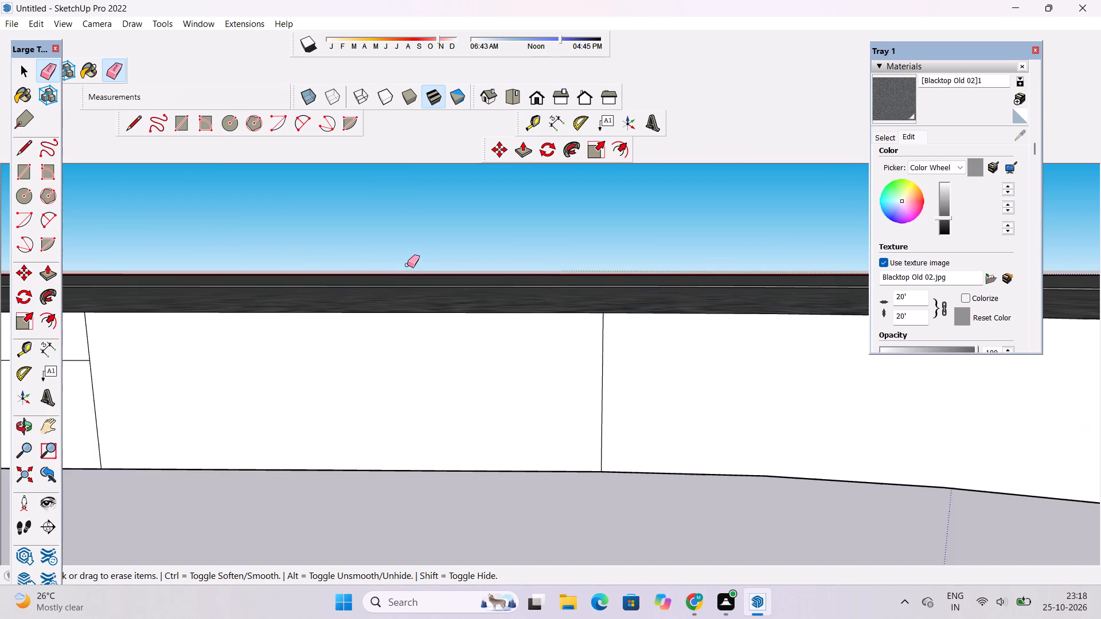
scroll(395, 277, "down", 1)
left_click_drag(175, 328, 177, 347)
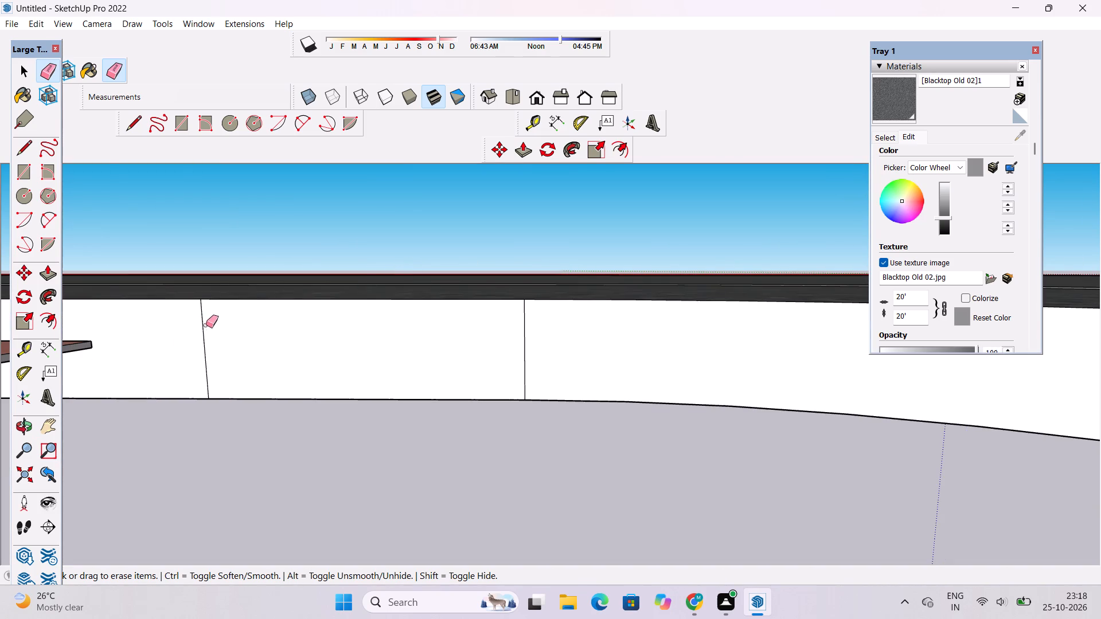
left_click_drag(206, 325, 198, 337)
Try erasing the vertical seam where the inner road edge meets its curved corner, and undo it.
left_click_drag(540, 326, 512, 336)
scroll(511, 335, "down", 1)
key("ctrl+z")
Paint the road slab's inner edge with Blacktop Old 02 along the brick paving, the curved corner and the side stretch.
key("o")
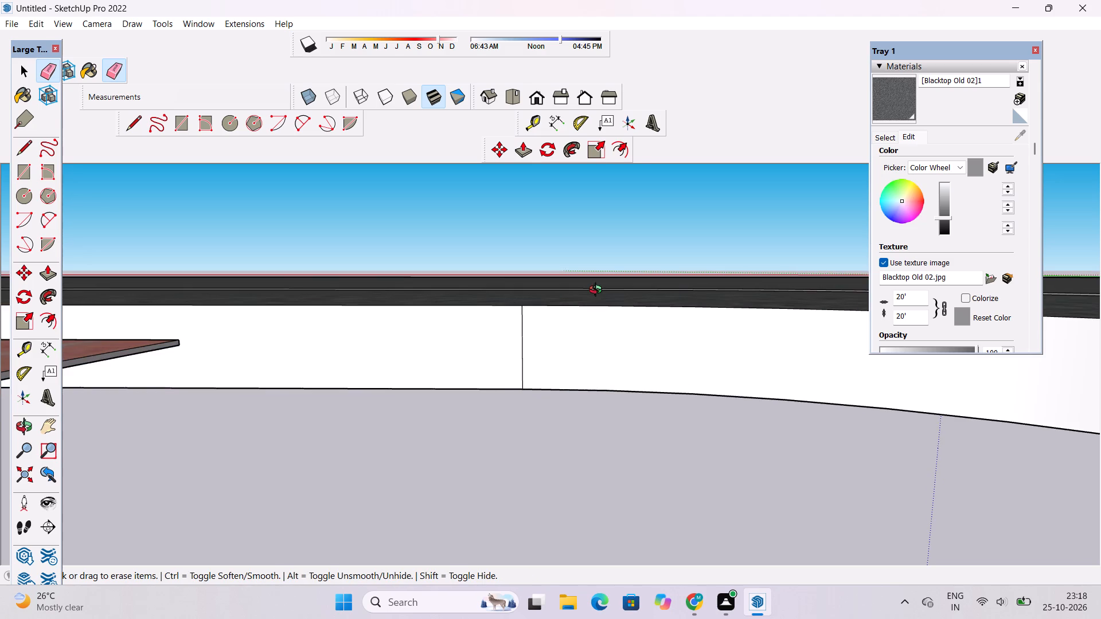
scroll(598, 291, "down", 5)
left_click_drag(706, 307, 389, 352)
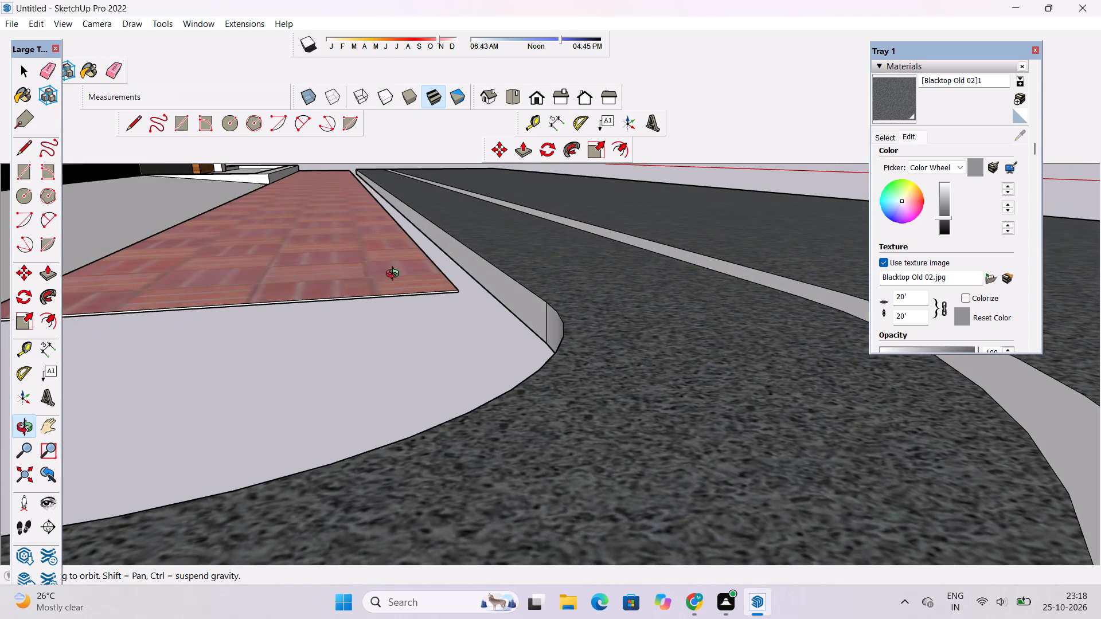
left_click_drag(412, 265, 452, 328, "shift")
left_click_drag(446, 346, 474, 322)
left_click_drag(496, 357, 590, 371)
left_click_drag(669, 391, 700, 379)
left_click_drag(684, 405, 749, 388)
scroll(758, 380, "down", 4)
left_click_drag(737, 383, 651, 374, "shift")
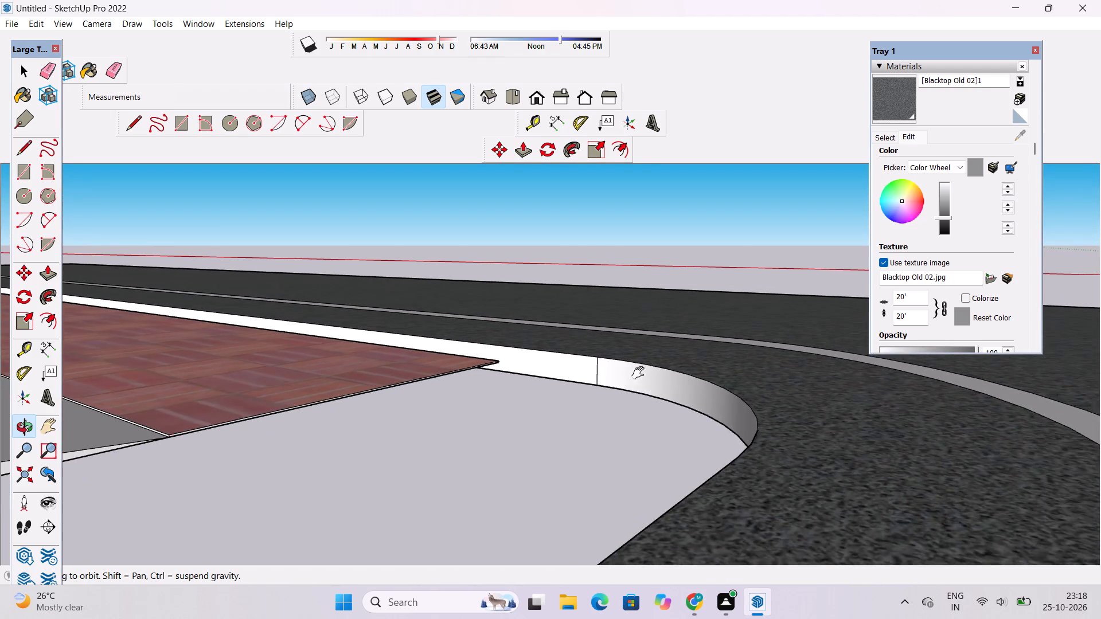
left_click_drag(674, 390, 874, 393)
left_click_drag(877, 406, 857, 384, "shift")
left_click(891, 107)
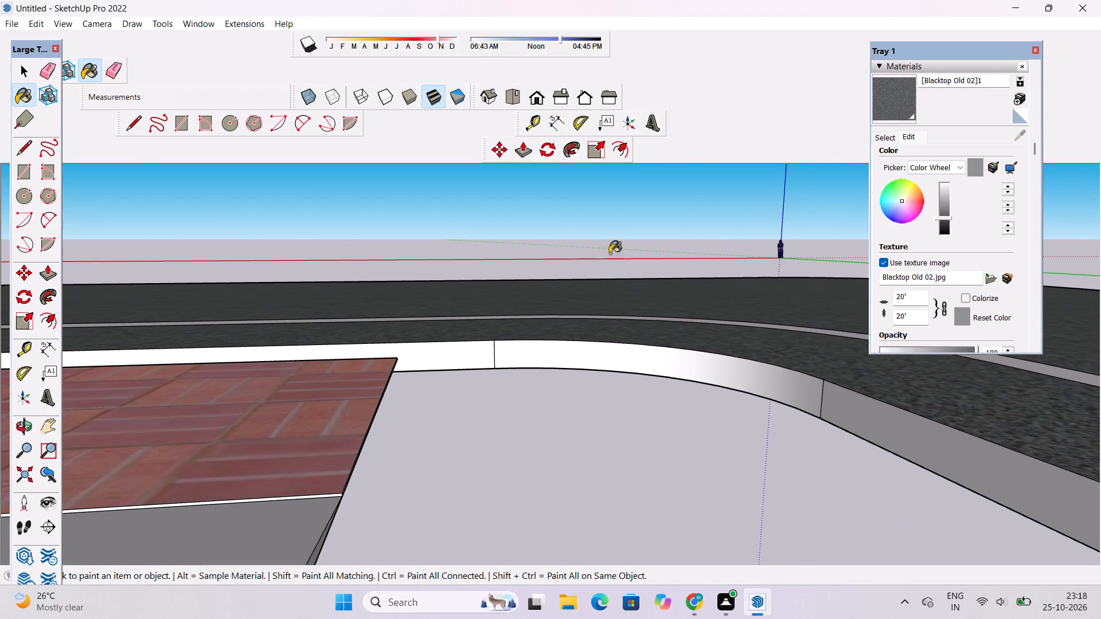
left_click(453, 359)
left_click(497, 347)
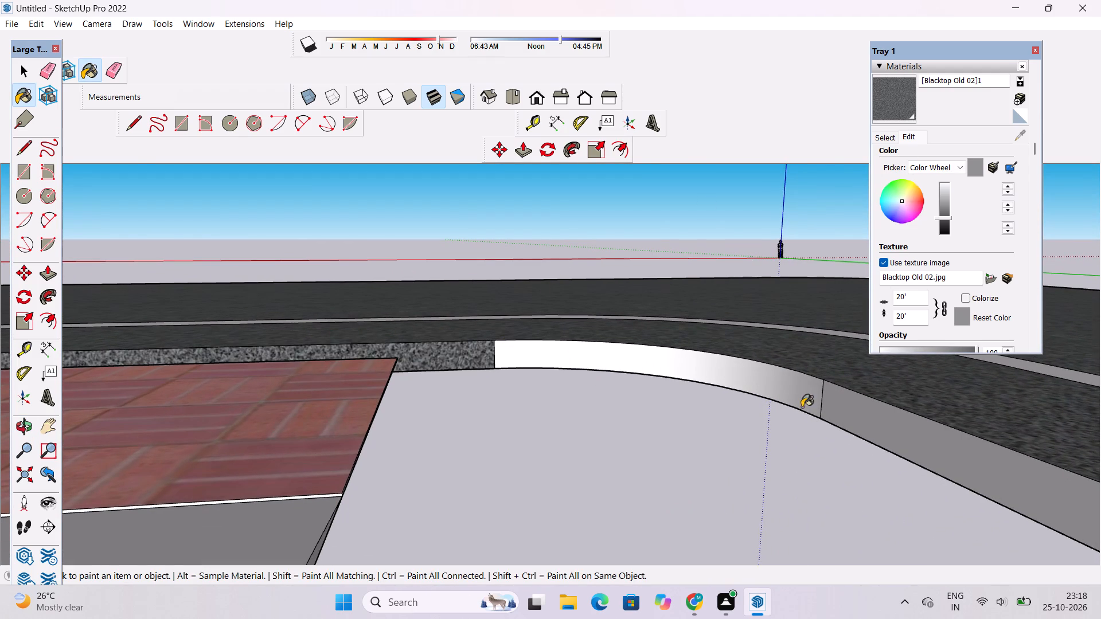
left_click(830, 398)
Paint the road slab's white end edge near the wood-clad tower with Blacktop Old 02.
left_click(24, 423)
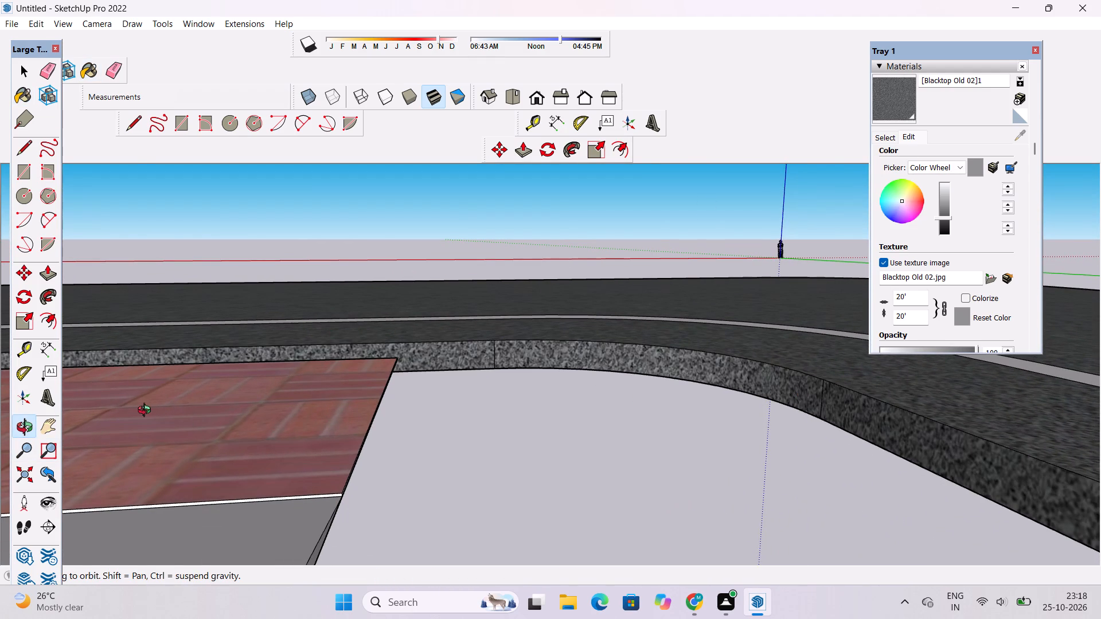
scroll(230, 393, "down", 20)
scroll(230, 393, "down", 2)
left_click_drag(794, 437, 616, 467)
left_click_drag(532, 470, 585, 382, "shift")
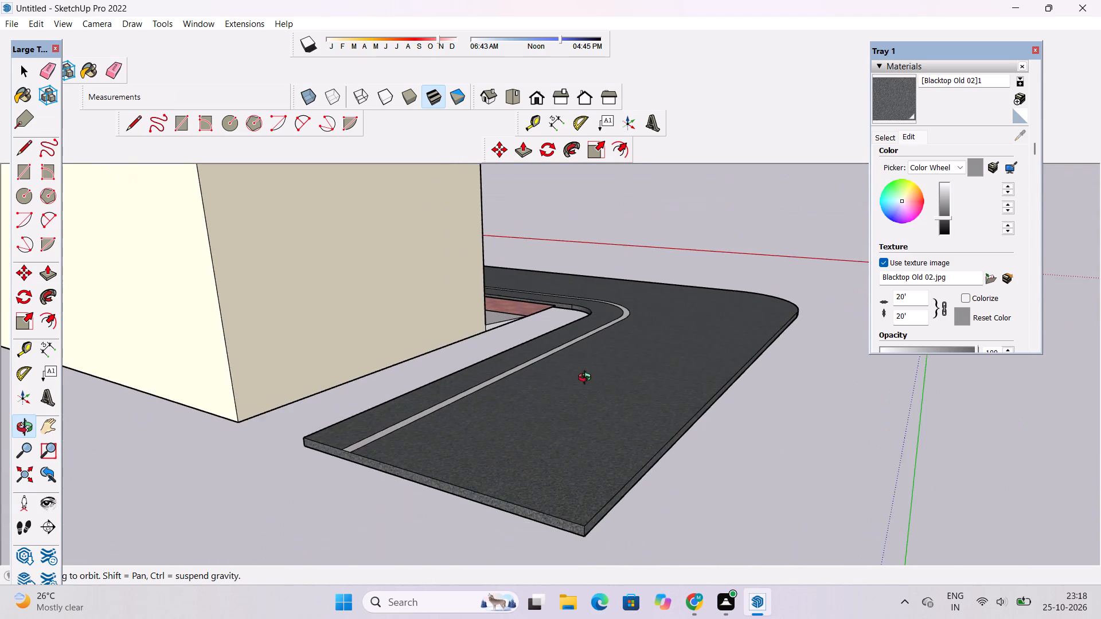
left_click_drag(682, 387, 181, 455)
left_click_drag(564, 363, 272, 400)
left_click_drag(559, 405, 406, 402)
left_click_drag(507, 505, 473, 313)
left_click_drag(638, 469, 606, 328)
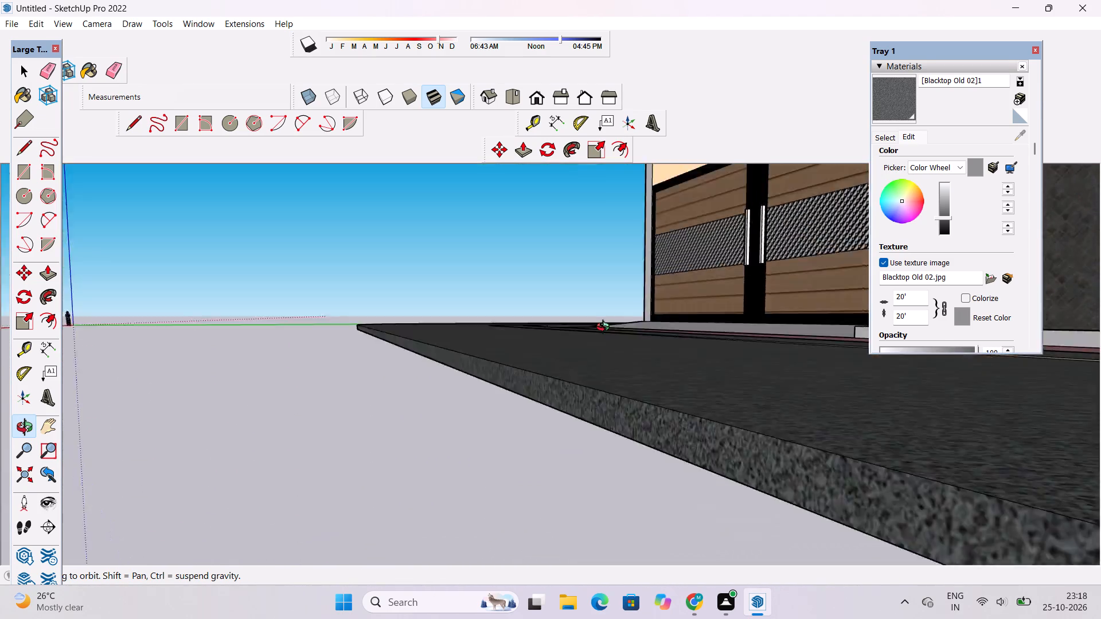
left_click_drag(606, 328, 602, 295)
left_click_drag(602, 298, 616, 357)
scroll(616, 355, "down", 5)
left_click_drag(723, 421, 697, 418, "shift")
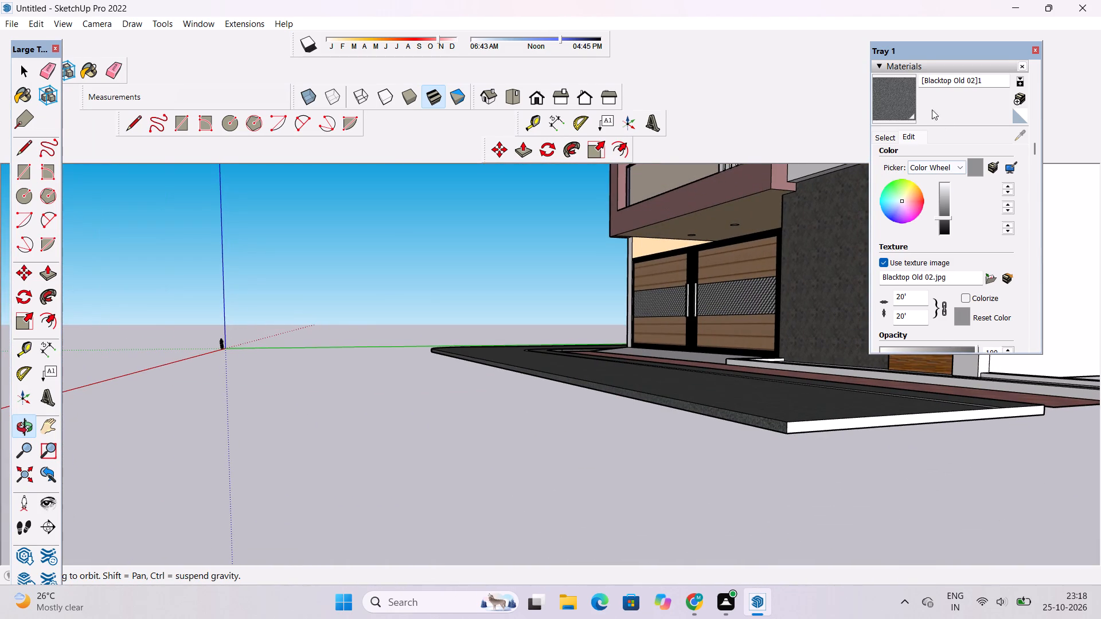
left_click(896, 108)
scroll(803, 424, "up", 4)
left_click(803, 428)
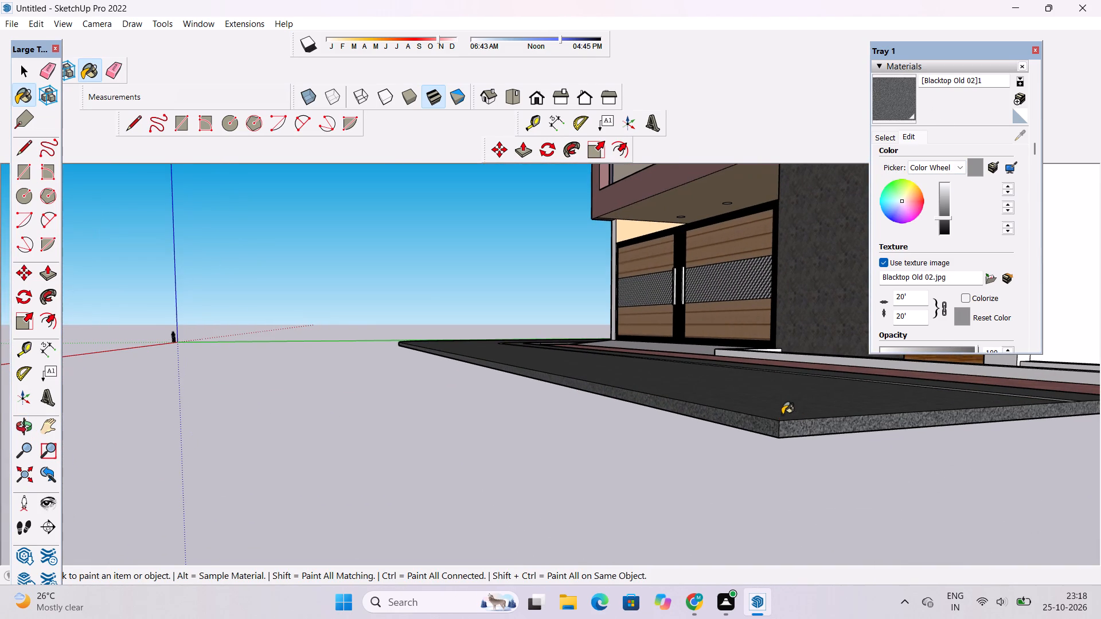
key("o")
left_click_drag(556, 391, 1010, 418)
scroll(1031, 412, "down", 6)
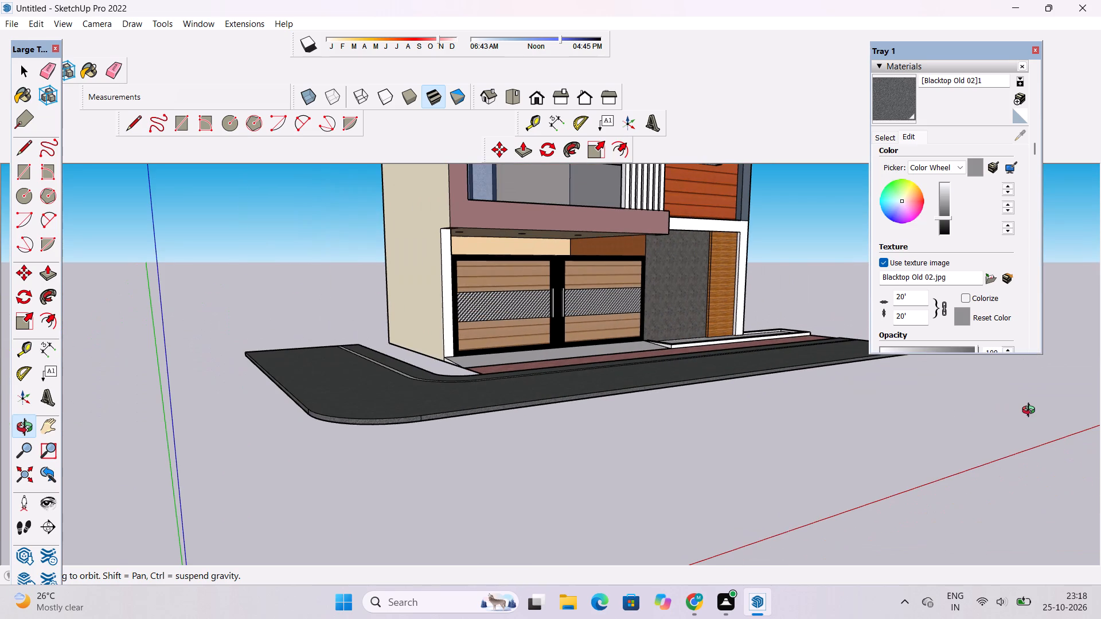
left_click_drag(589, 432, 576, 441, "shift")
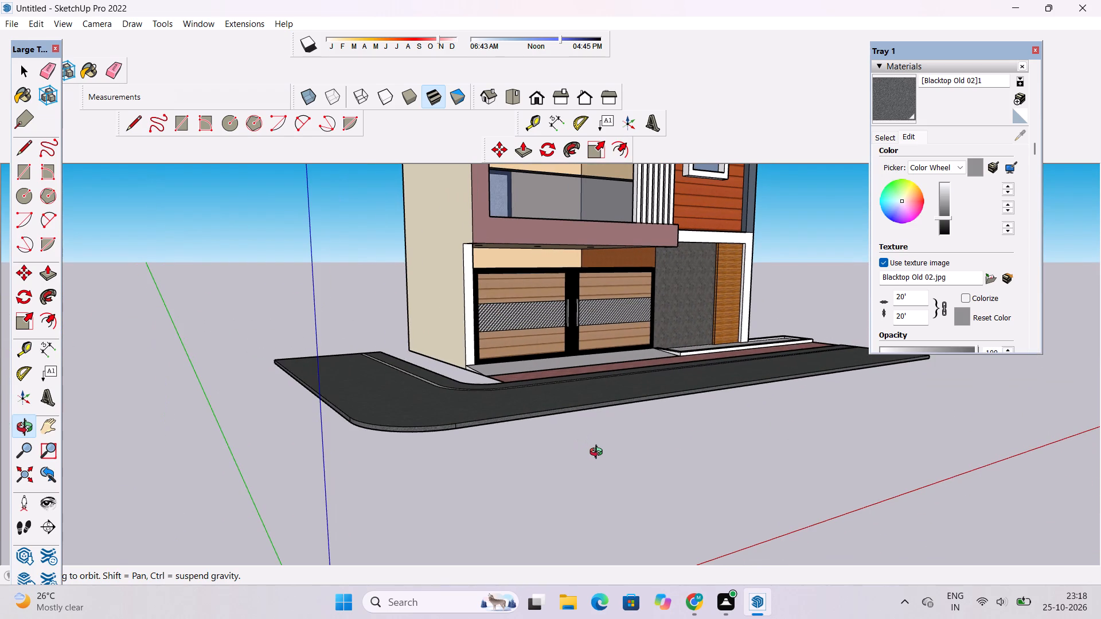
Examine the road, brick paving, gate and raised planter along the house front from several angles.
scroll(599, 450, "down", 4)
left_click_drag(655, 426, 587, 415)
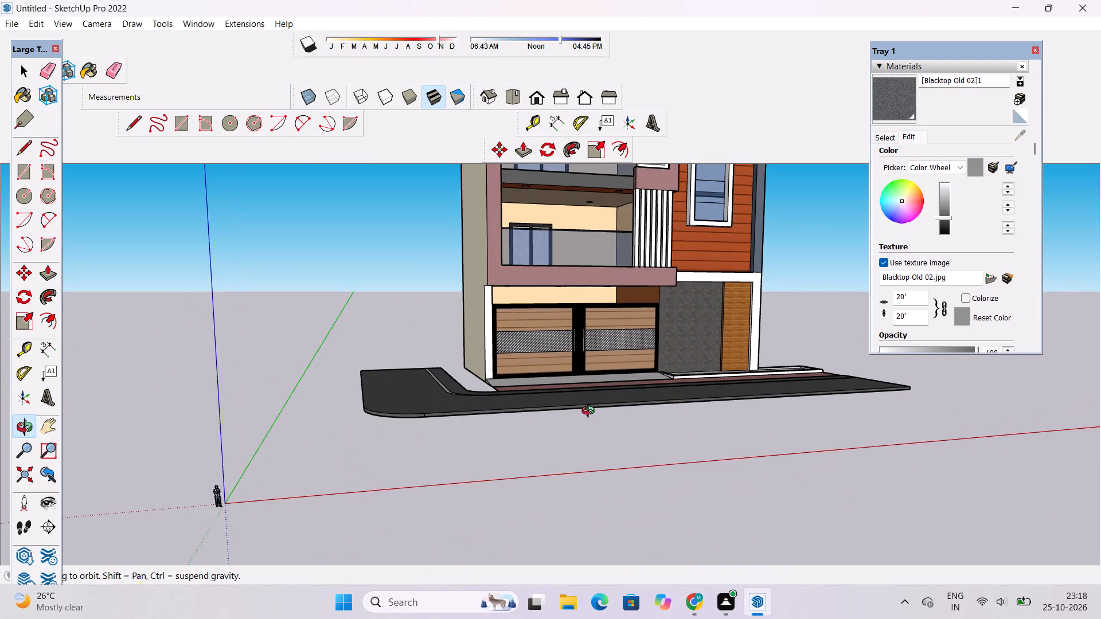
left_click_drag(587, 415, 542, 468, "shift")
scroll(536, 396, "up", 5)
left_click_drag(542, 393, 516, 402, "shift")
left_click_drag(513, 409, 385, 364)
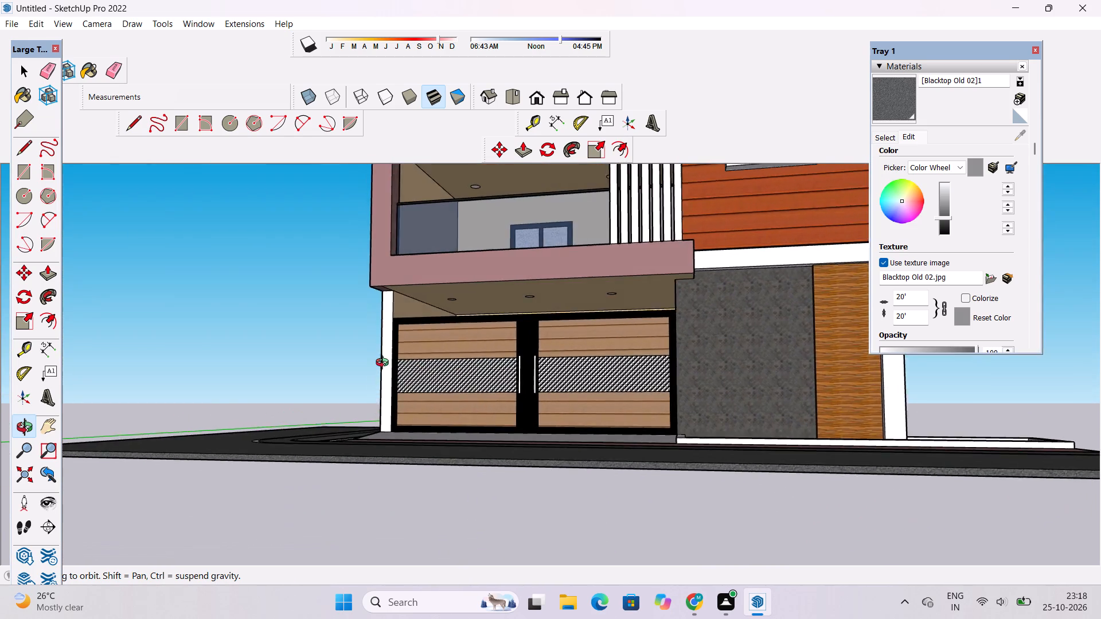
left_click_drag(385, 364, 366, 405)
left_click_drag(370, 415, 558, 536)
left_click_drag(550, 524, 443, 522, "shift")
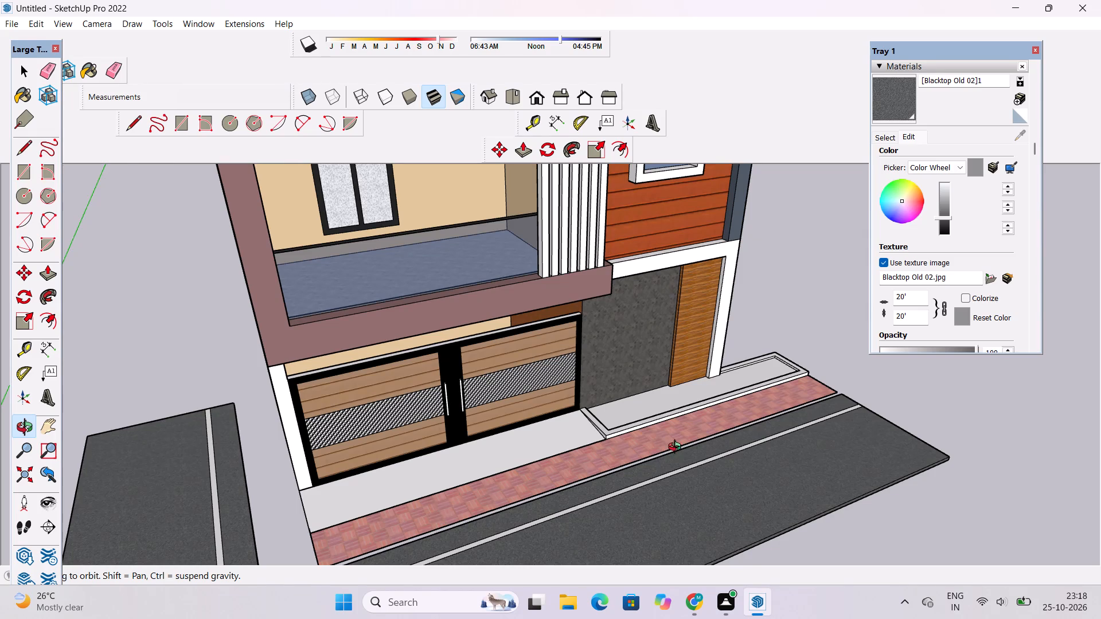
scroll(677, 446, "up", 1)
left_click_drag(671, 441, 607, 458, "shift")
left_click_drag(607, 458, 589, 410)
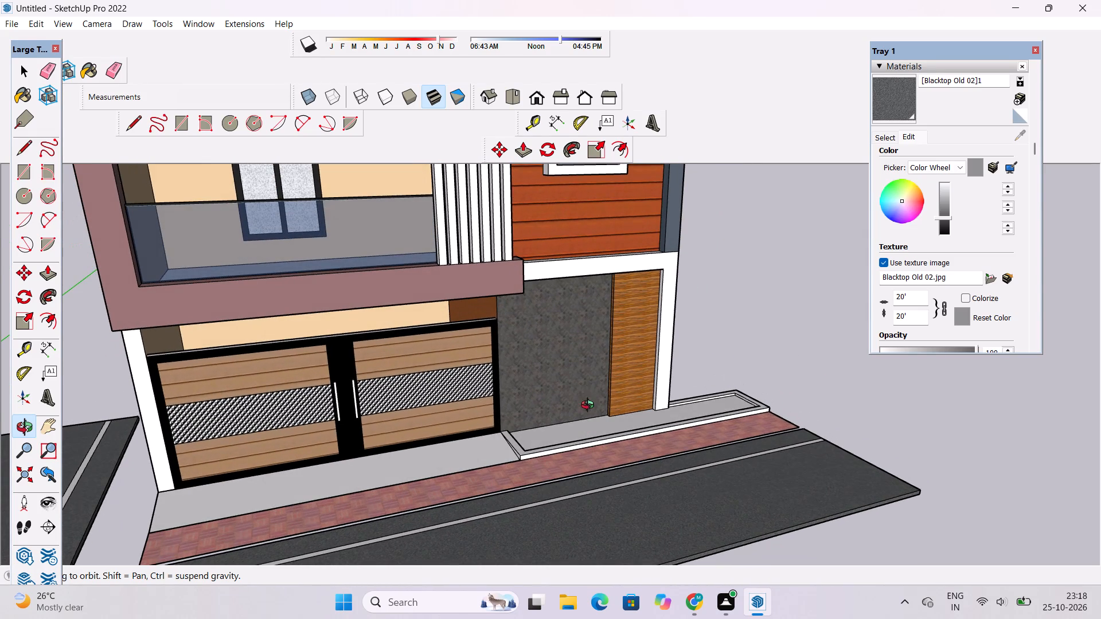
Browse the Landscaping, Fencing and Vegetation material collection for planting textures.
left_click(884, 144)
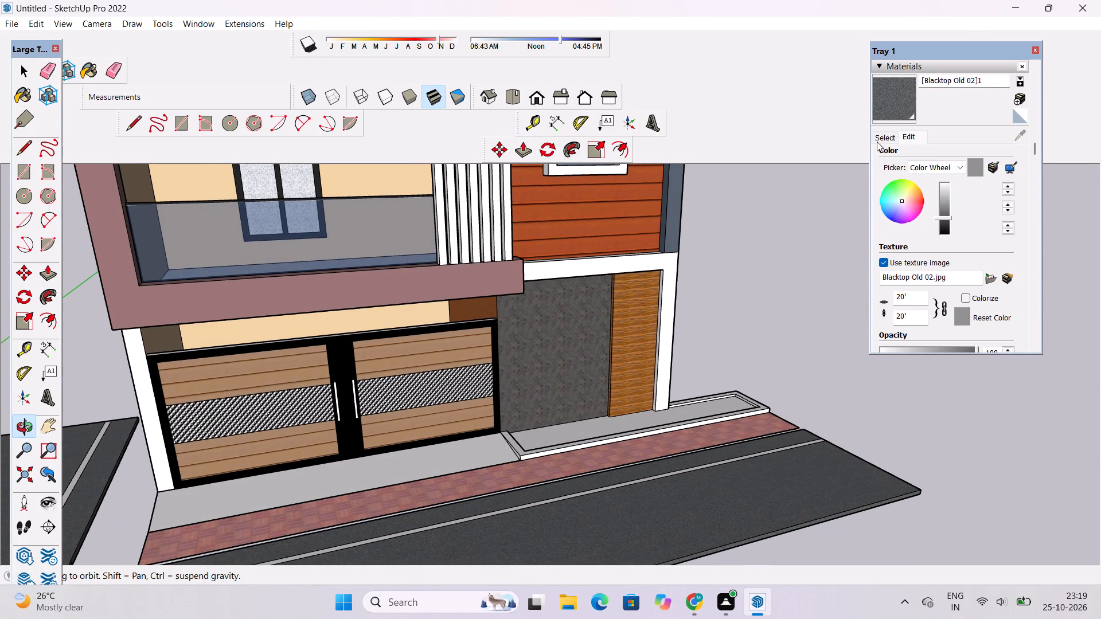
left_click(877, 142)
left_click(954, 156)
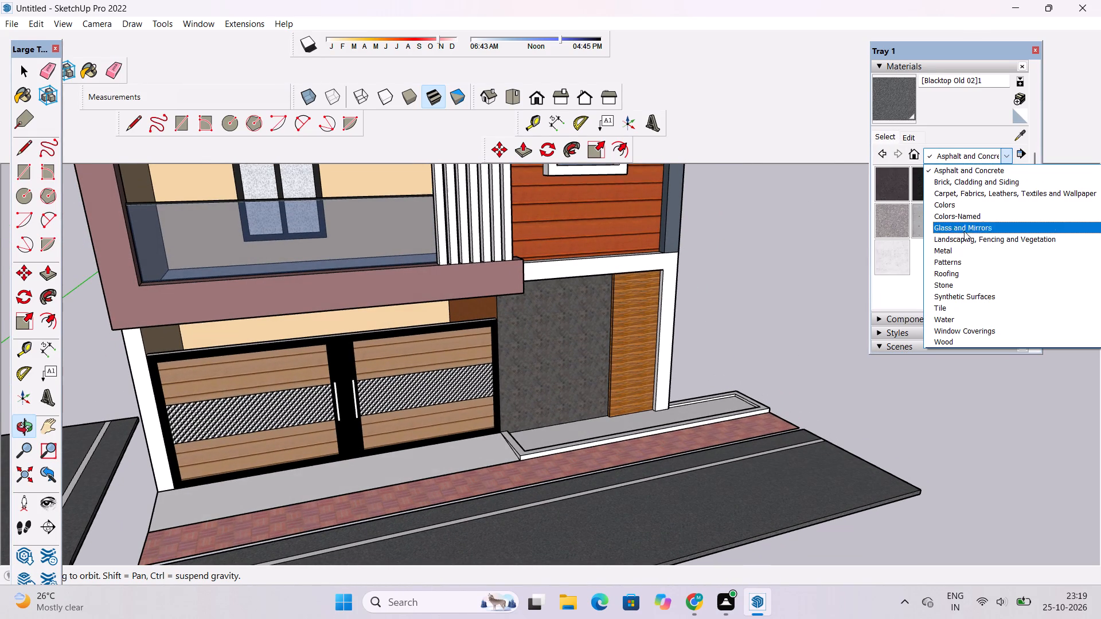
left_click(962, 239)
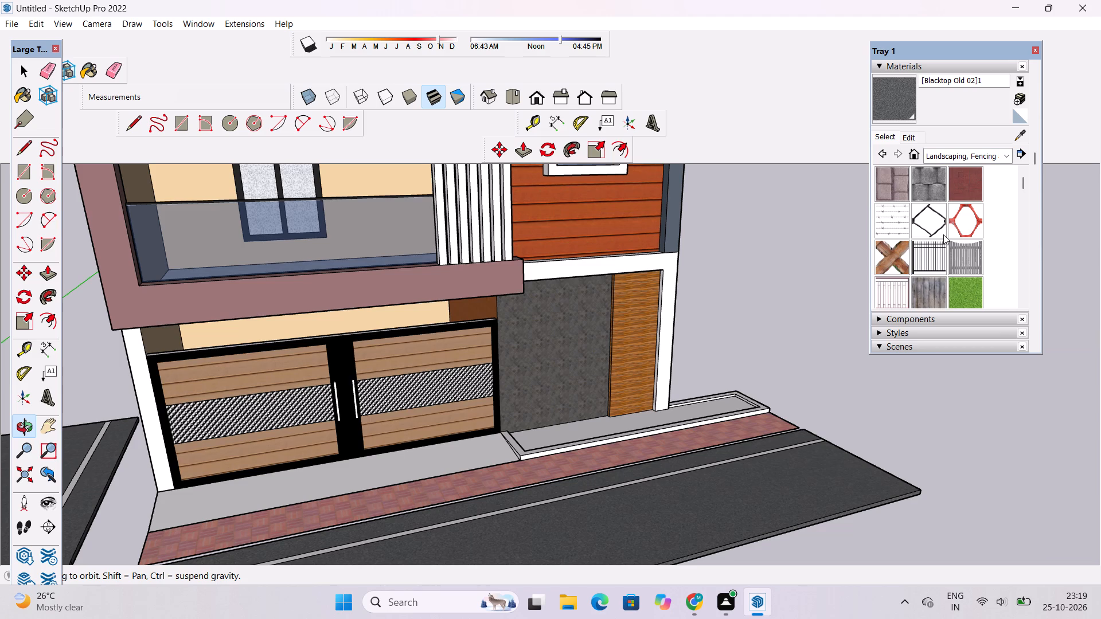
scroll(915, 246, "down", 4)
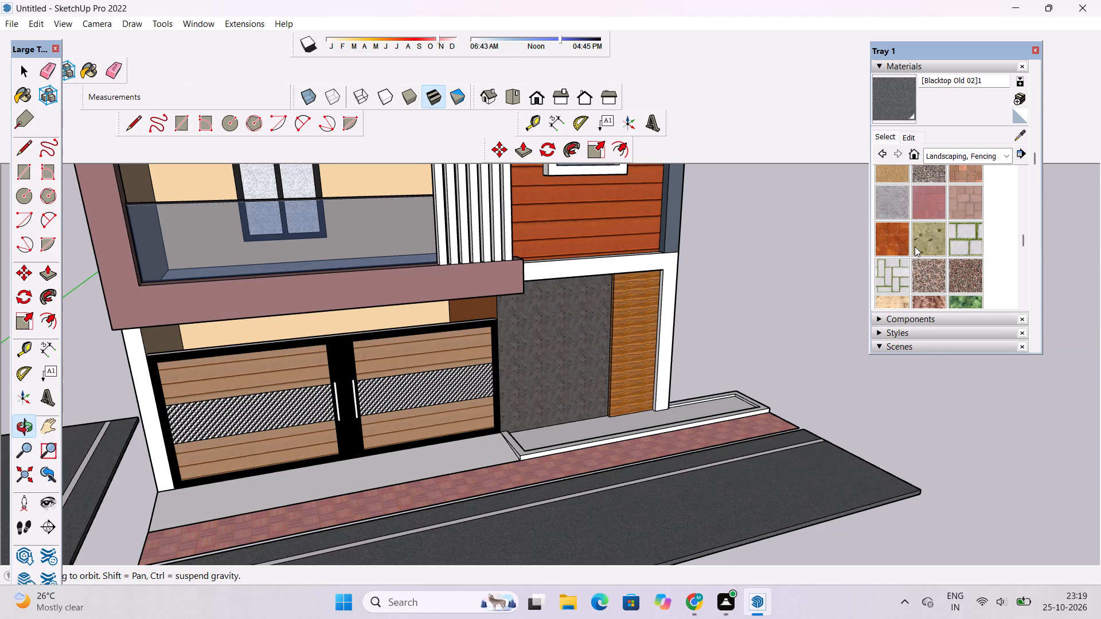
scroll(914, 246, "down", 3)
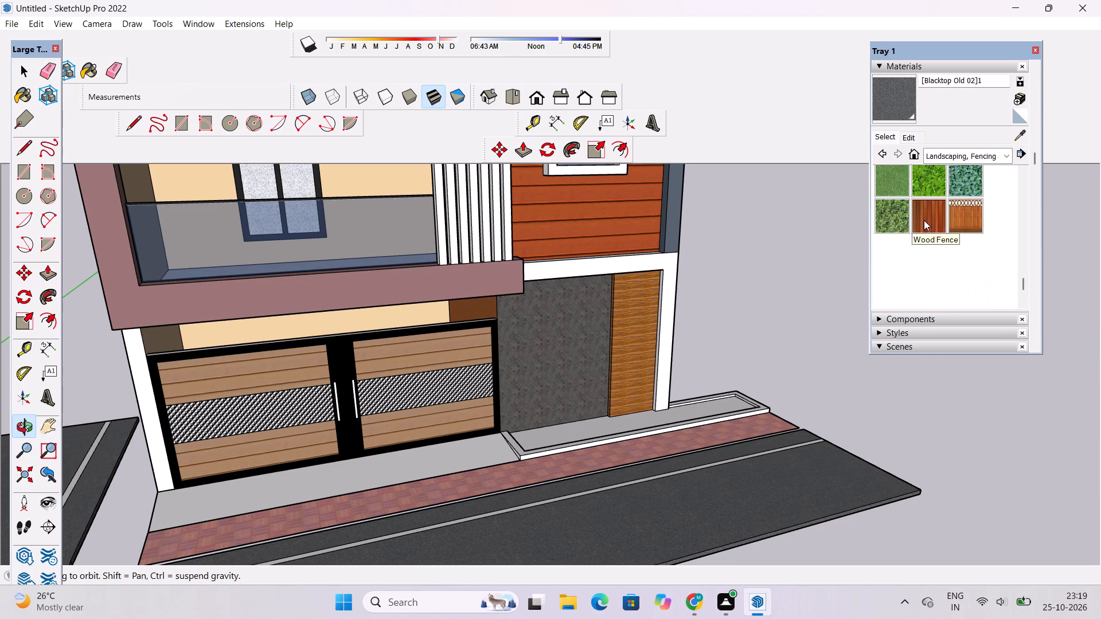
scroll(924, 220, "up", 1)
Split the planter bed with a line about 18 ft 7 in long from the wood panel's base to the inner kerb edge.
left_click_drag(624, 375, 560, 491)
scroll(657, 381, "up", 3)
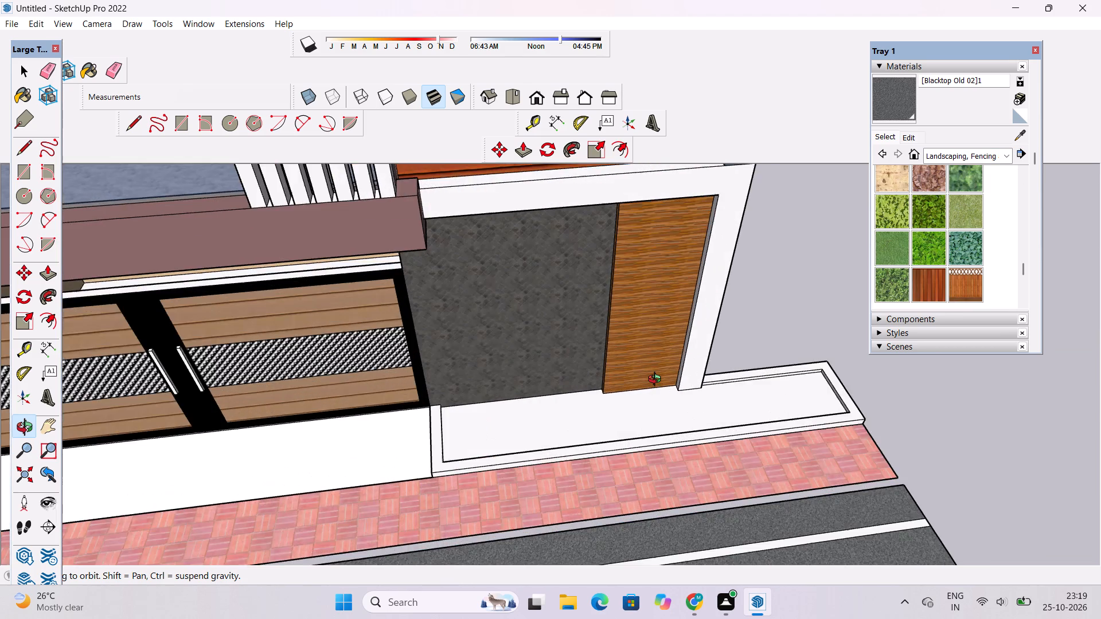
scroll(657, 381, "up", 3)
left_click_drag(655, 377, 615, 380)
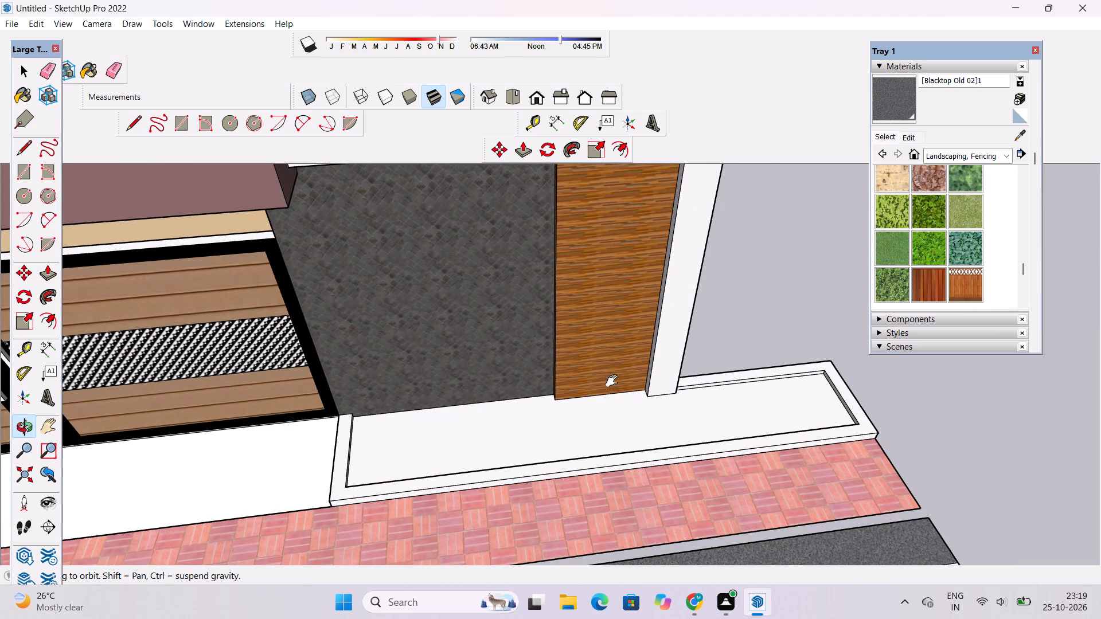
left_click_drag(614, 382, 599, 383, "shift")
left_click(596, 387)
key("l")
scroll(587, 425, "up", 2)
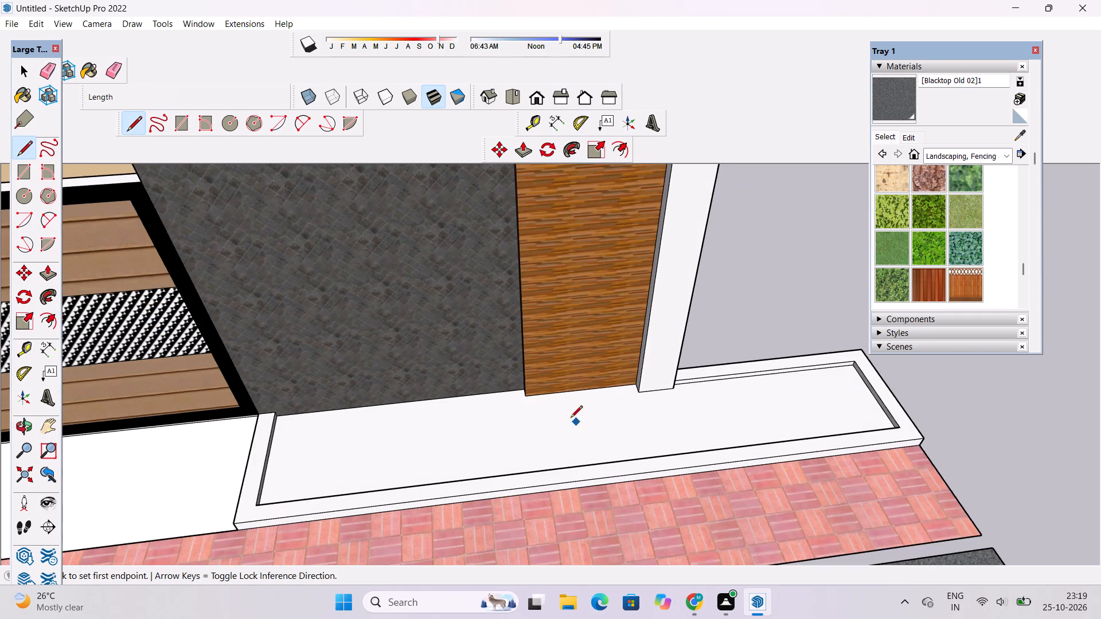
scroll(567, 415, "up", 3)
left_click(567, 382)
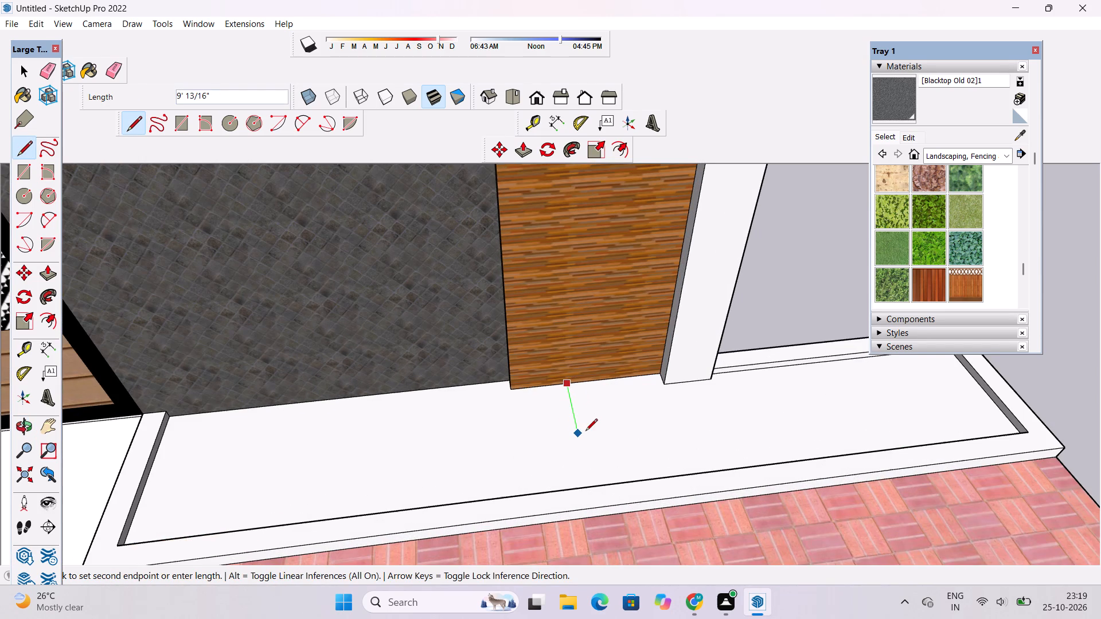
key("o")
left_click_drag(519, 474, 764, 538)
scroll(676, 451, "up", 4)
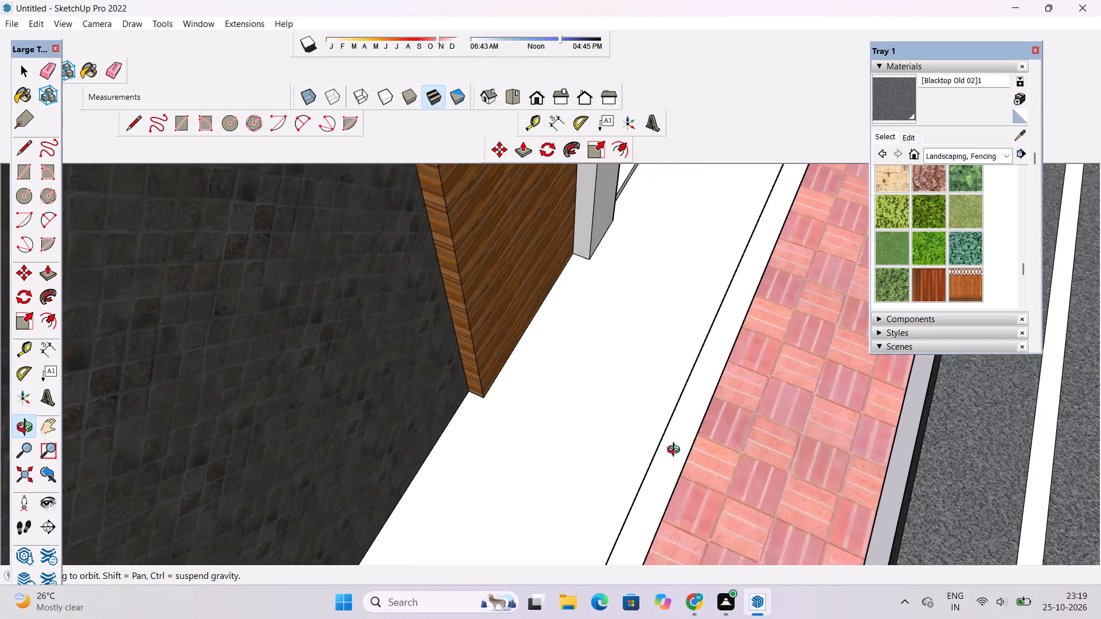
scroll(676, 451, "up", 5)
left_click_drag(596, 481, 703, 414)
key("l")
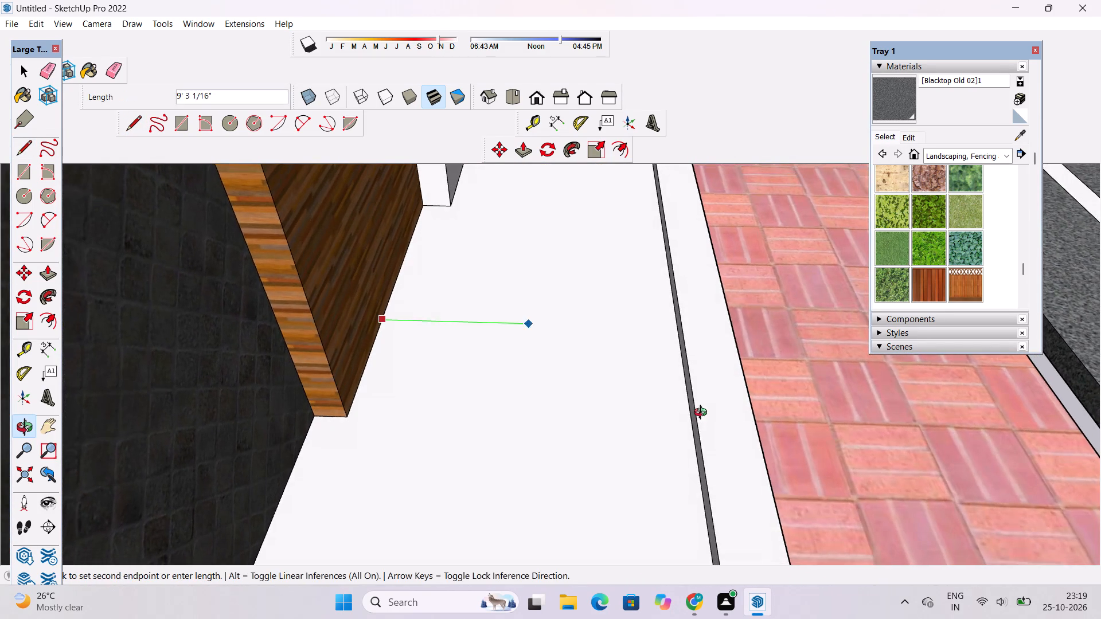
scroll(670, 346, "up", 4)
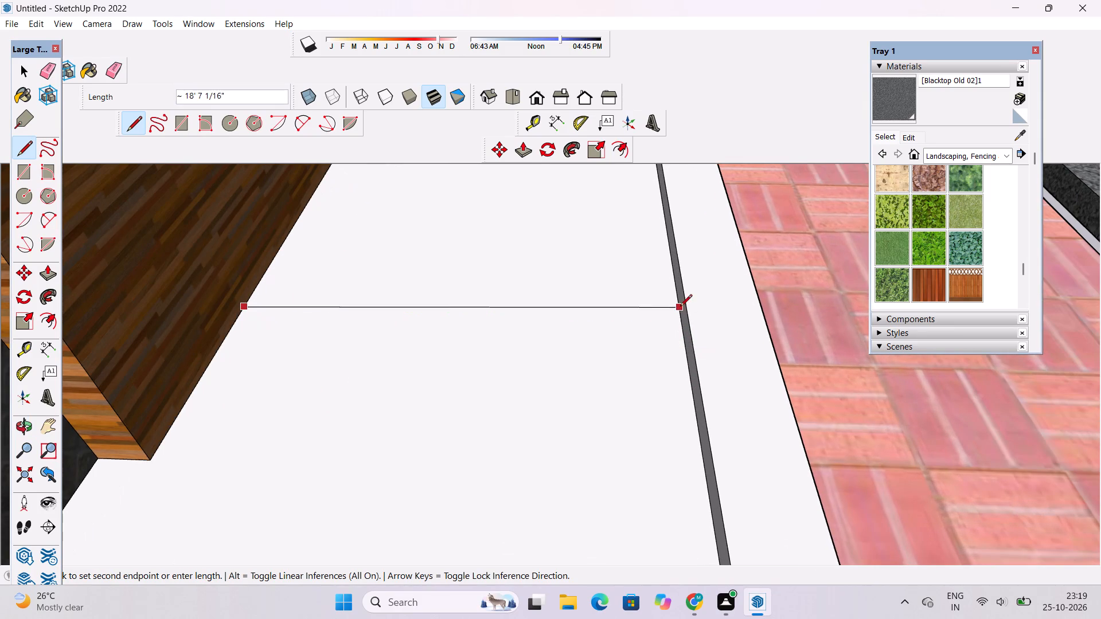
left_click(680, 319)
key("space")
Paint the planter bed section nearest the gate with Vegetation Blur 03.
type("o")
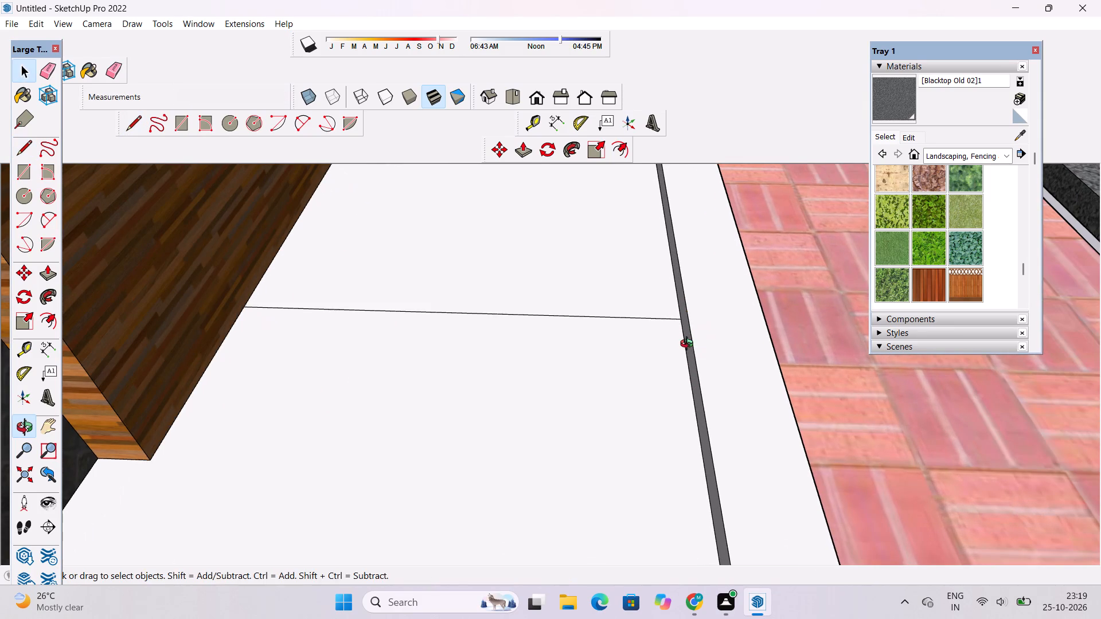
scroll(684, 354, "down", 7)
left_click_drag(872, 395, 587, 424)
scroll(594, 398, "down", 11)
left_click_drag(623, 420, 635, 432, "shift")
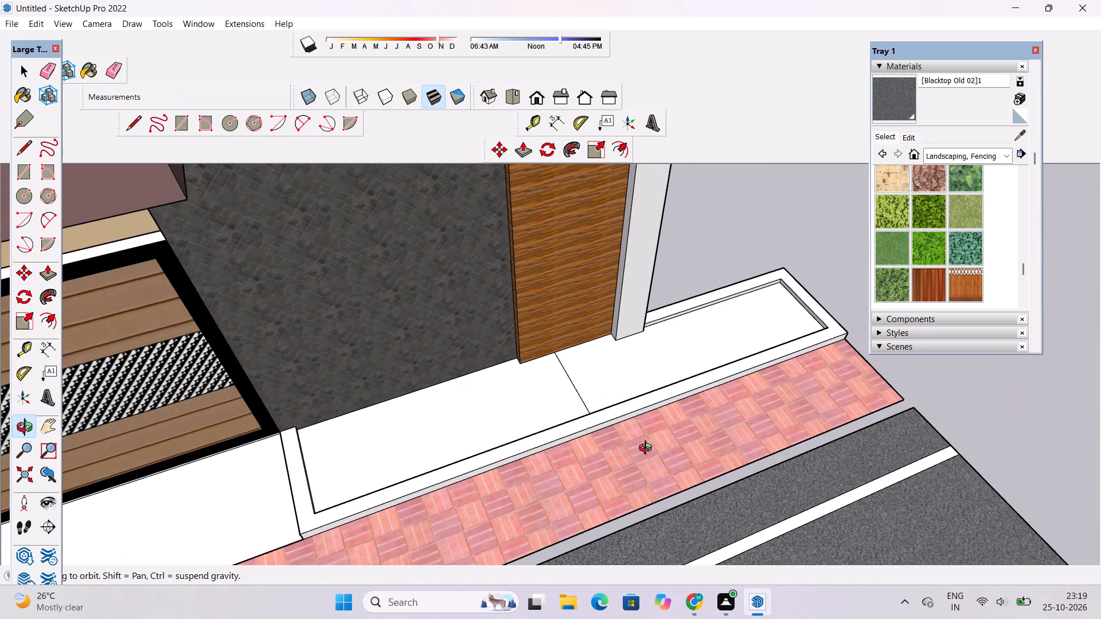
left_click_drag(648, 449, 584, 426)
left_click_drag(556, 424, 573, 428, "shift")
left_click_drag(574, 431, 567, 412)
scroll(566, 405, "down", 3)
scroll(589, 403, "up", 3)
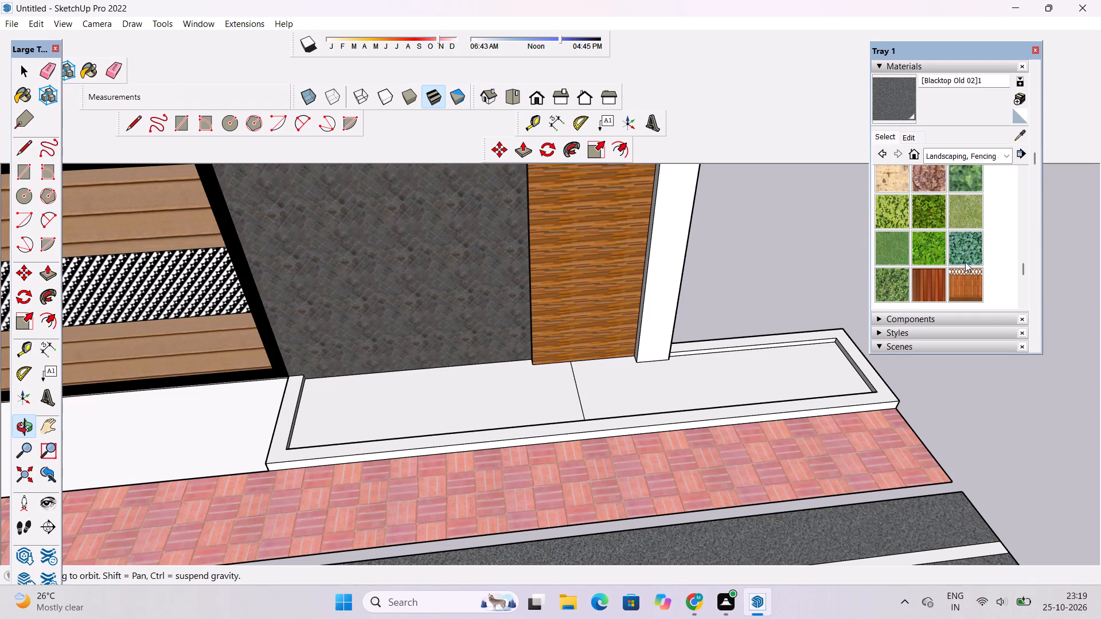
left_click(924, 213)
left_click(539, 393)
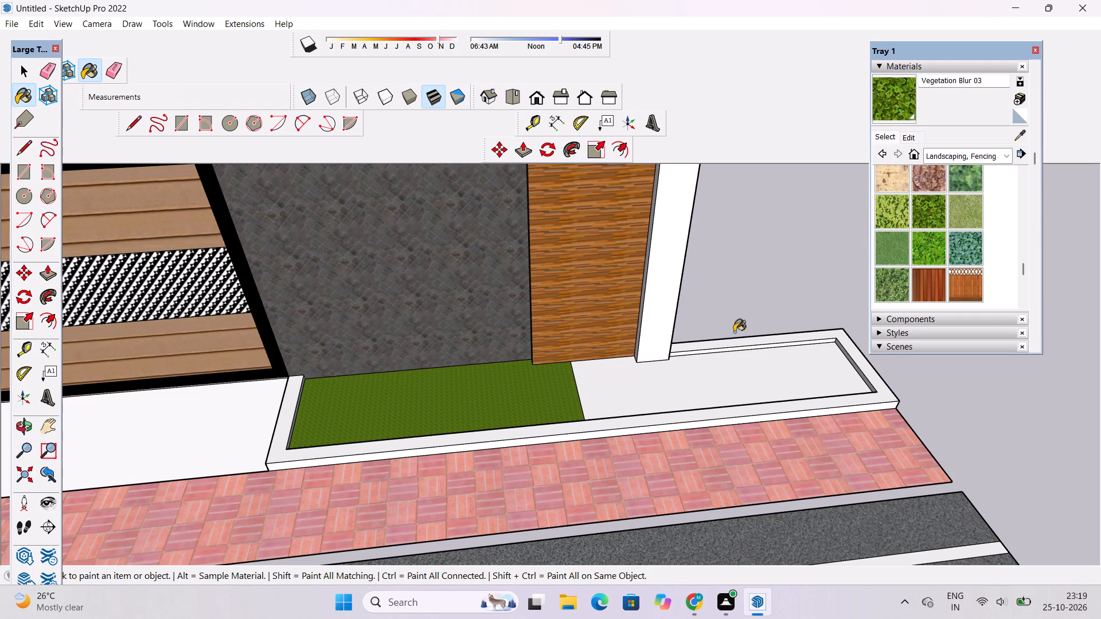
Set the Vegetation Blur 03 texture size to 10'.
left_click(905, 141)
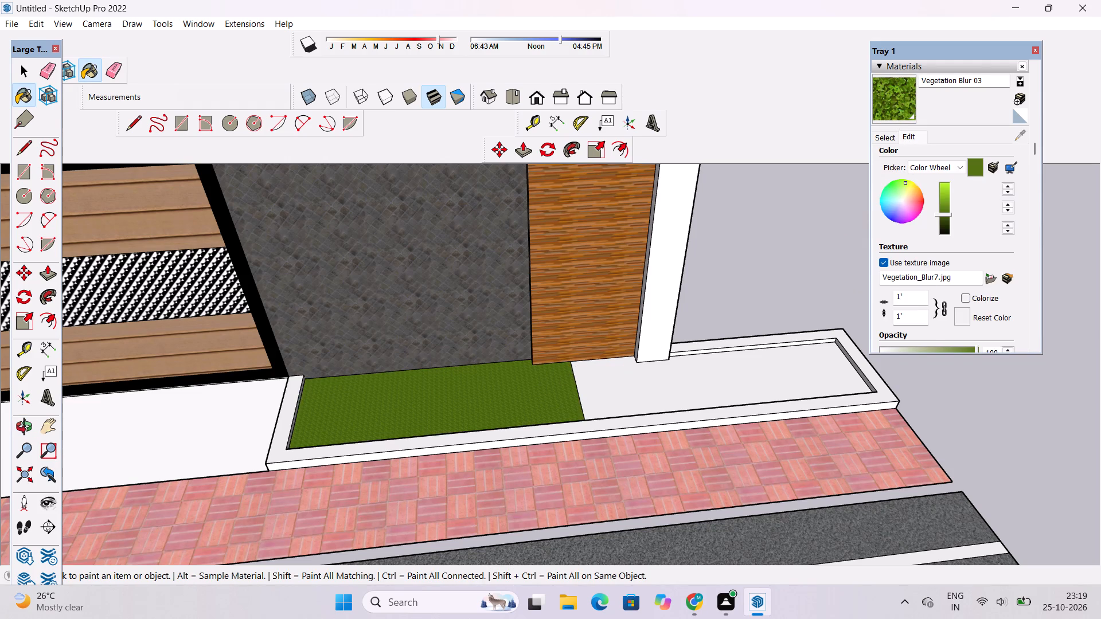
left_click(914, 311)
key("BackSpace")
type("0'")
key("Return")
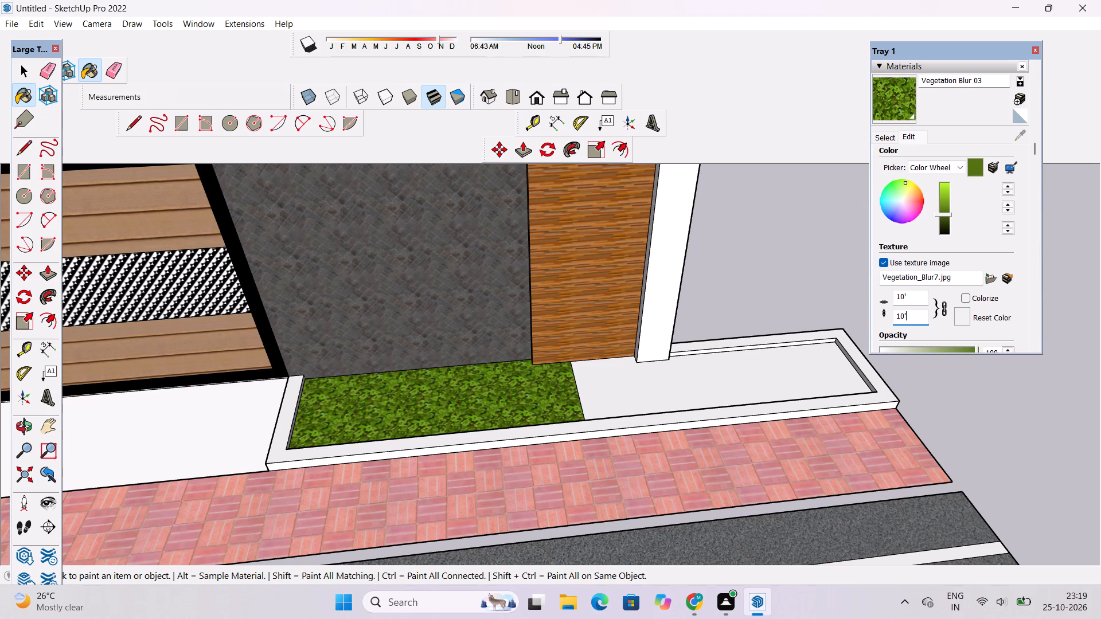
Paint the remaining section of the planter bed, beside the white column, with Vegetation Ivy Hedera.
left_click(885, 138)
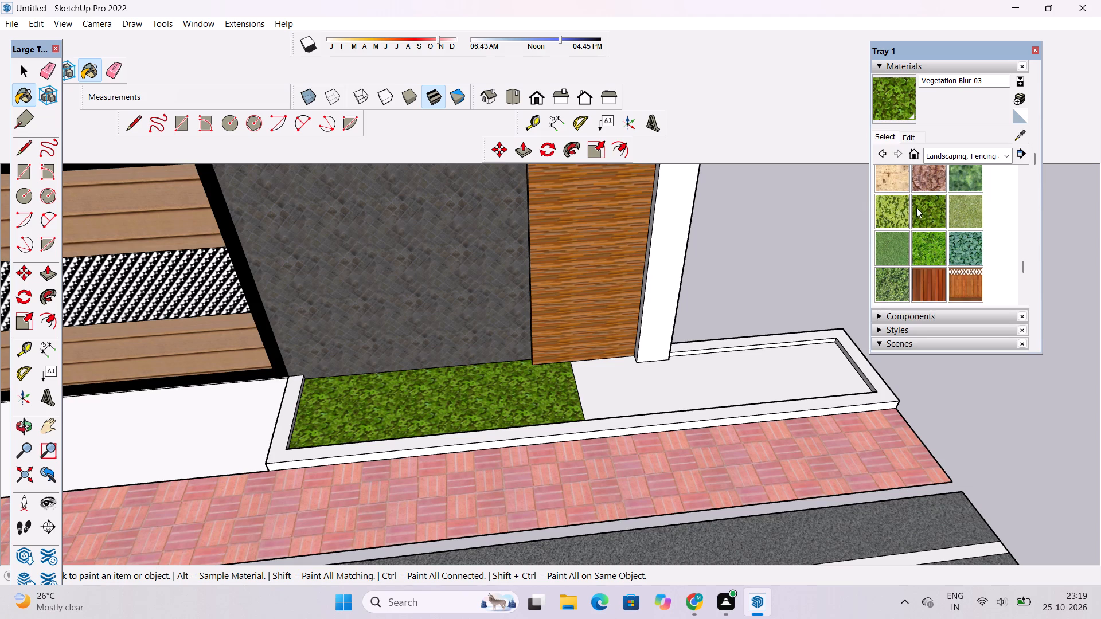
scroll(935, 250, "down", 1)
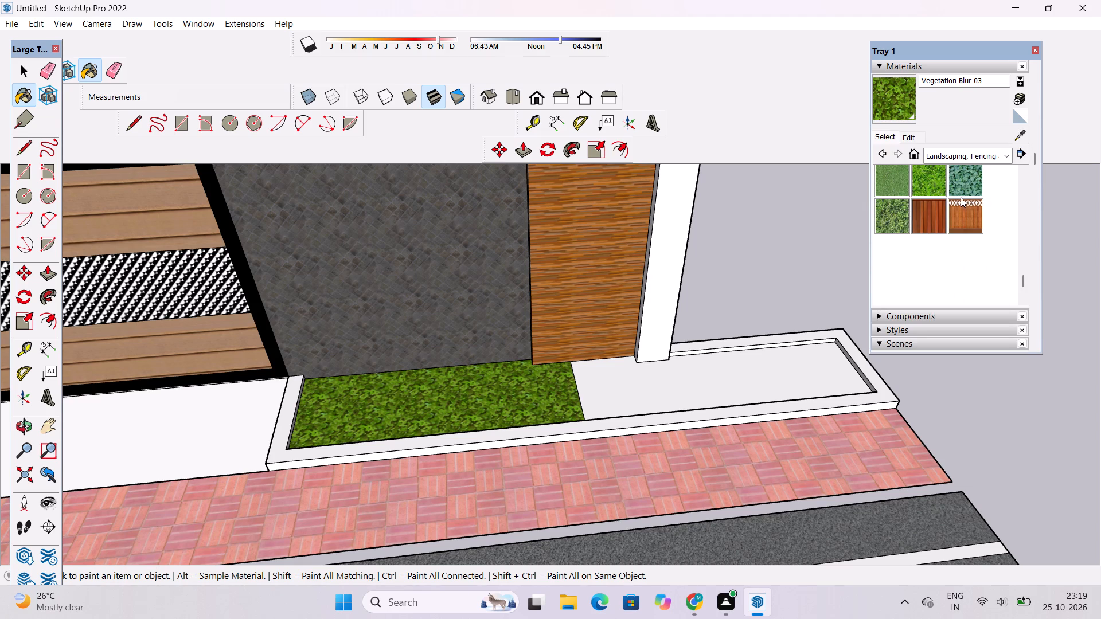
scroll(932, 229, "up", 1)
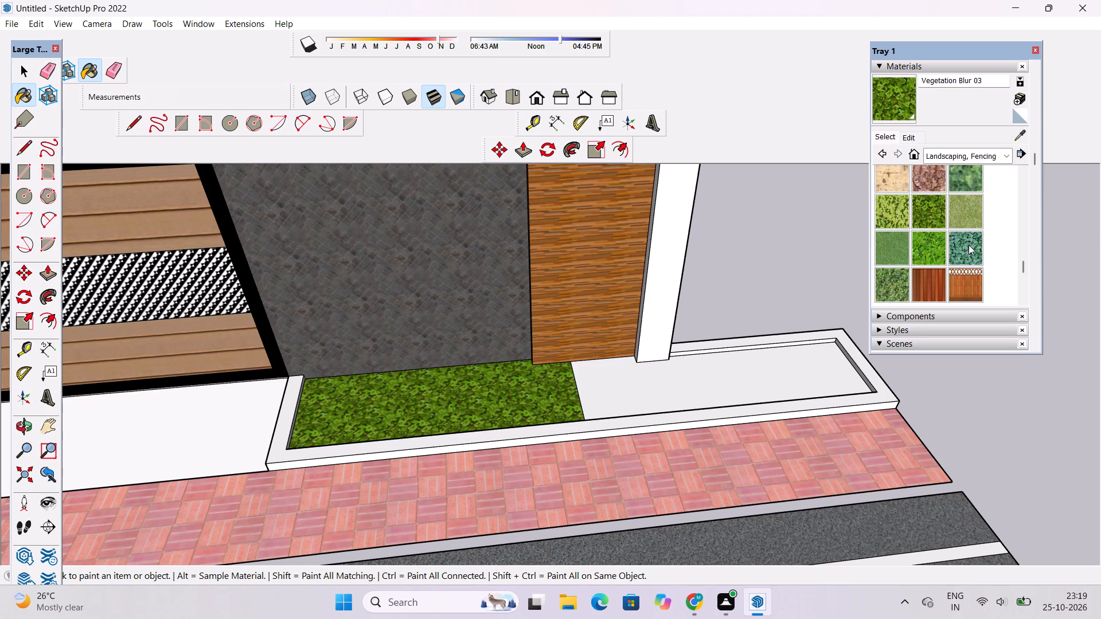
left_click(969, 246)
left_click(645, 383)
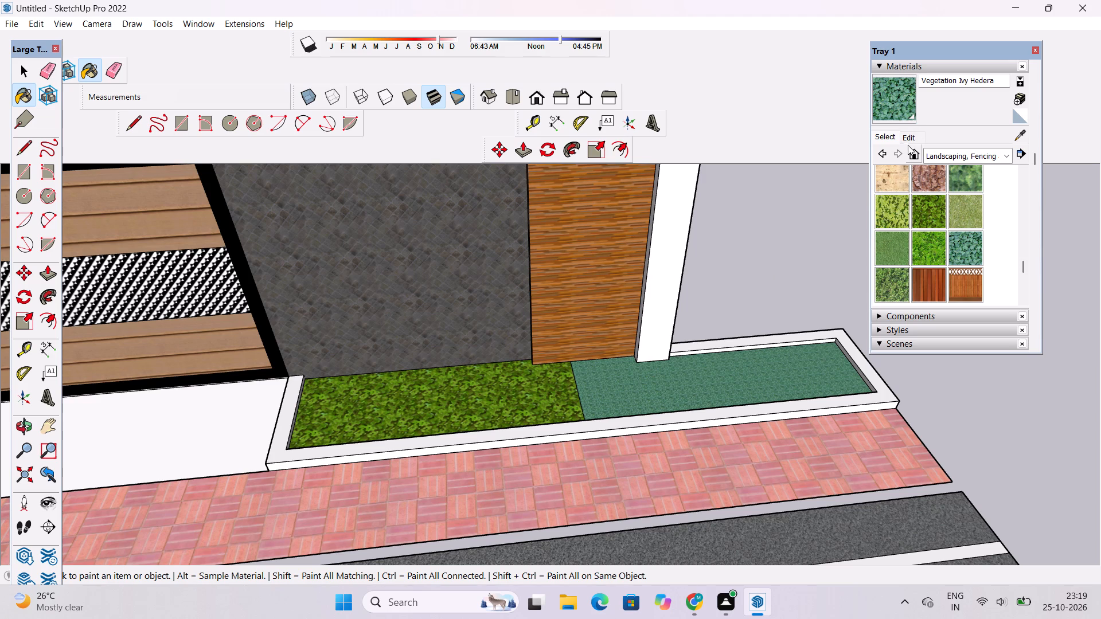
Set the Vegetation Ivy Hedera texture size to 10'.
left_click(909, 143)
left_click(913, 138)
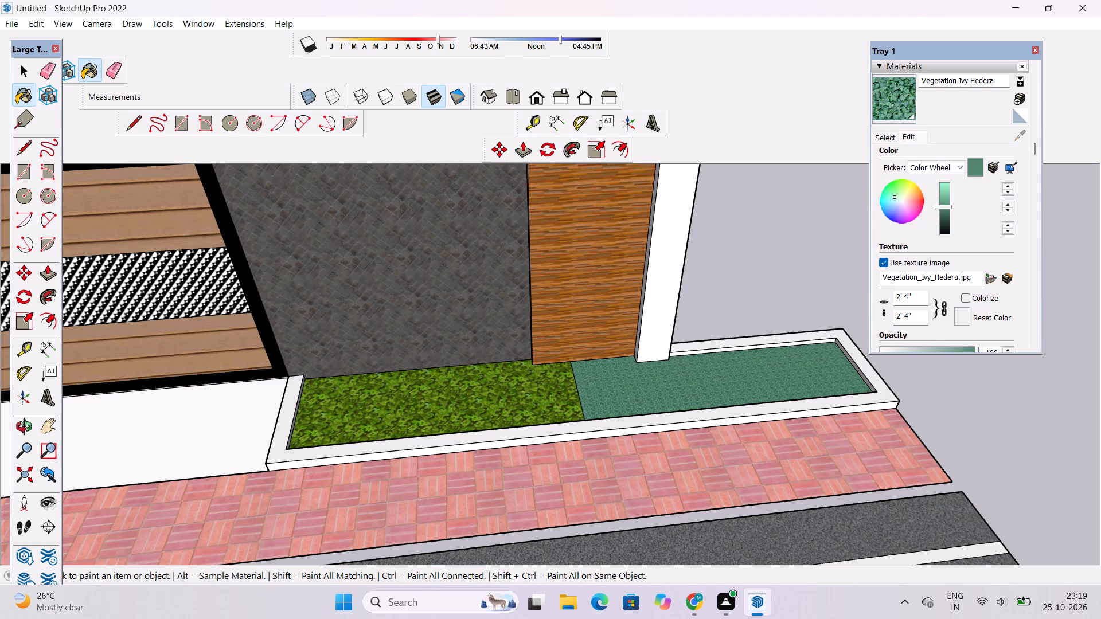
left_click(918, 309)
left_click(918, 314)
key("BackSpace")
key("BackSpace")
key("BackSpace")
key("BackSpace")
key("BackSpace")
key("BackSpace")
key("BackSpace")
key("BackSpace")
key("BackSpace")
key("BackSpace")
key("BackSpace")
key("BackSpace")
type("10'")
key("Return")
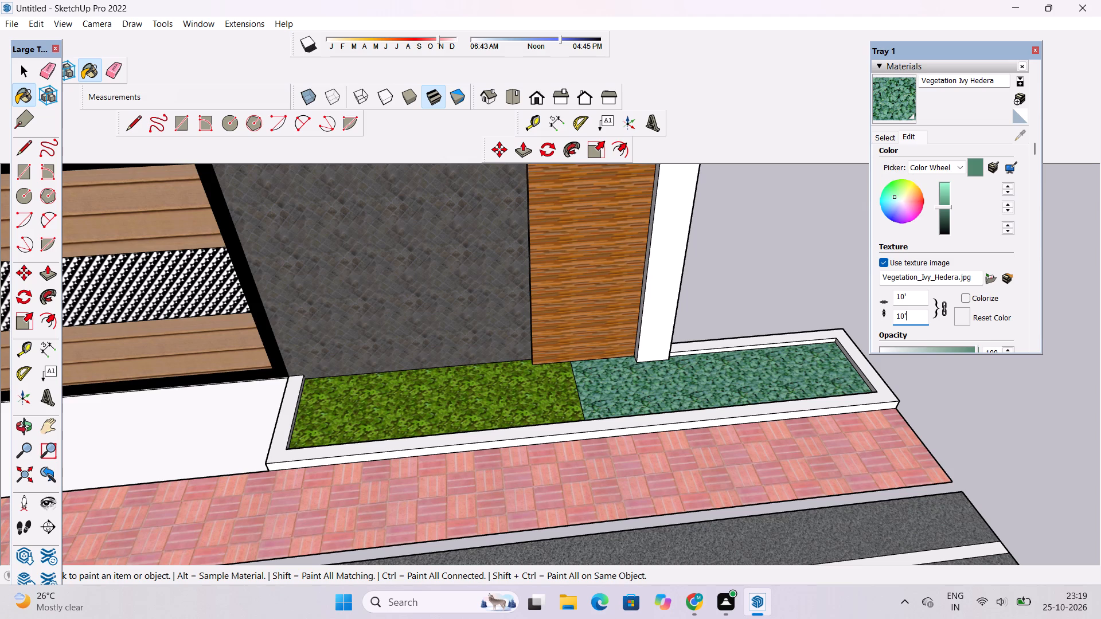
Examine the two-tone planter bed together with the whole front facade and road.
left_click(25, 426)
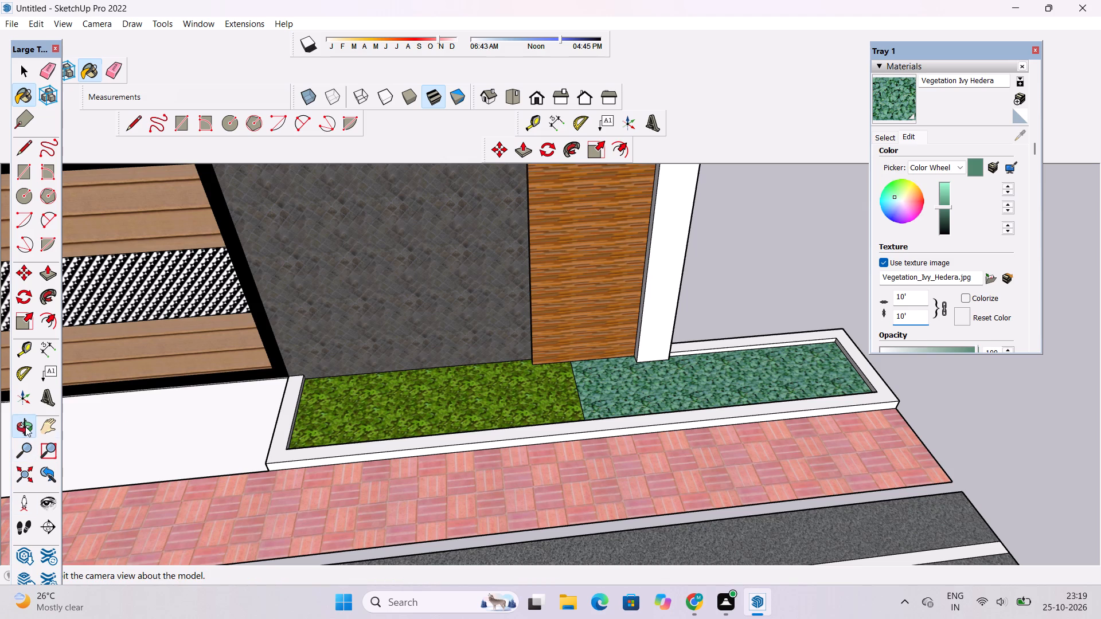
scroll(568, 428, "down", 13)
left_click_drag(626, 493, 618, 438)
scroll(618, 435, "down", 4)
left_click_drag(599, 486, 598, 477)
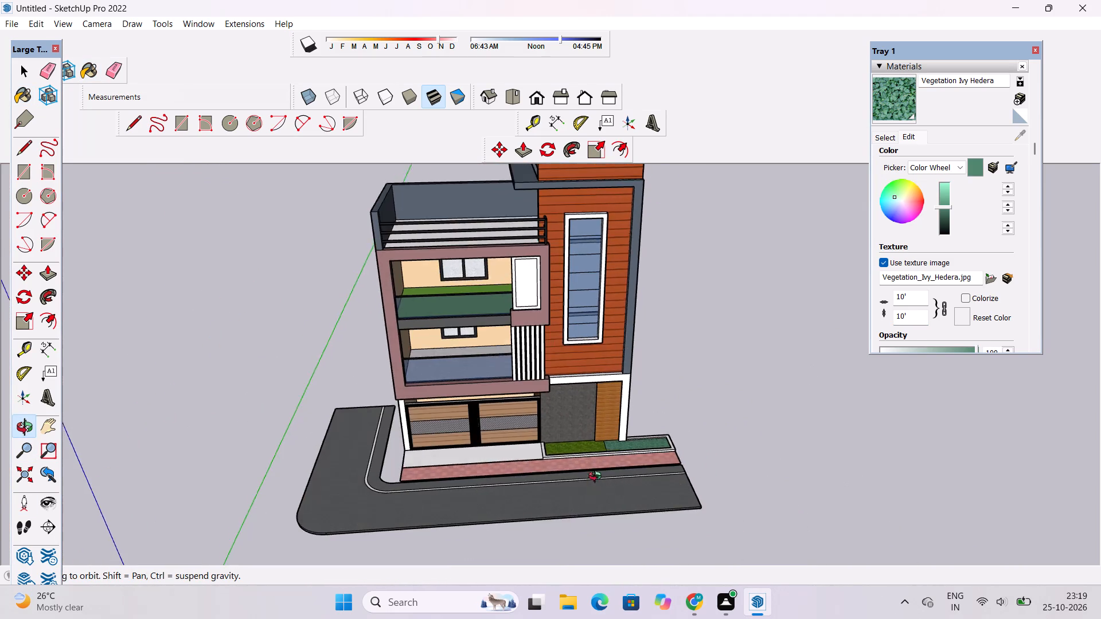
left_click_drag(598, 477, 592, 426)
scroll(583, 464, "up", 3)
left_click_drag(595, 486, 617, 464, "shift")
left_click_drag(609, 450, 606, 458, "shift")
left_click_drag(602, 461, 692, 461)
scroll(571, 461, "up", 2)
left_click_drag(579, 469, 598, 494, "shift")
left_click_drag(630, 502, 527, 503)
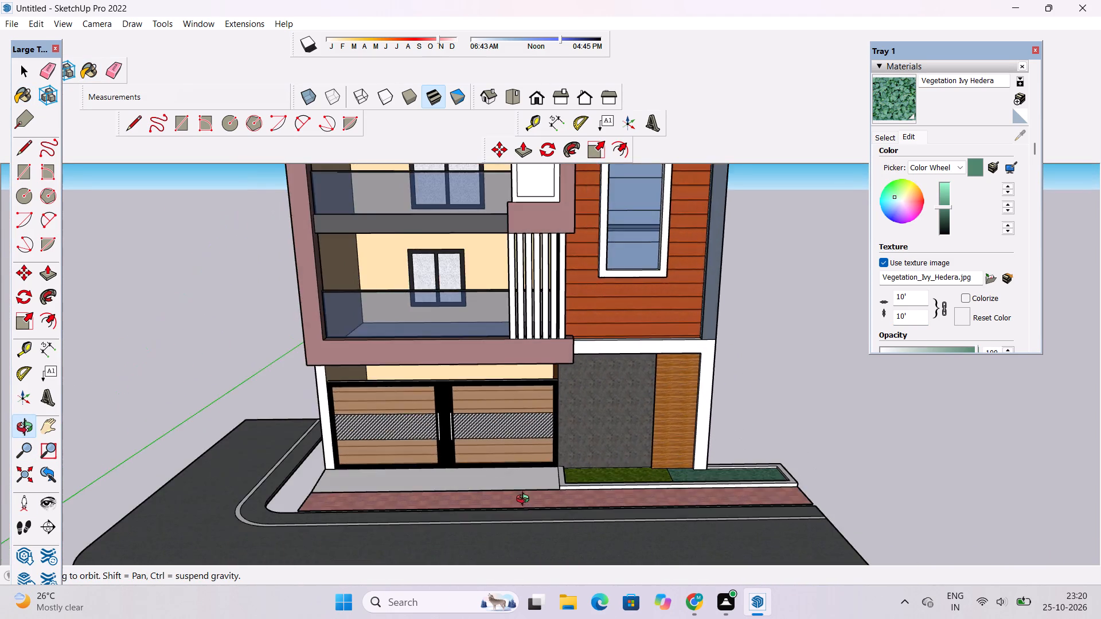
scroll(601, 467, "up", 4)
scroll(602, 460, "down", 4, "shift")
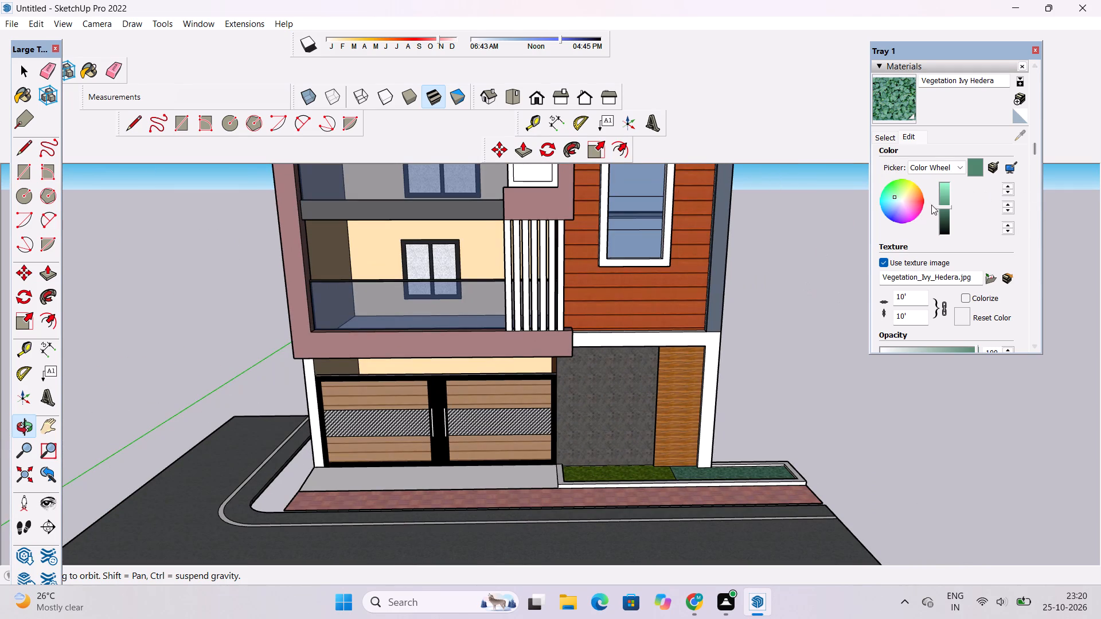
Lighten the colour of the Vegetation Ivy Hedera material.
left_click(943, 197)
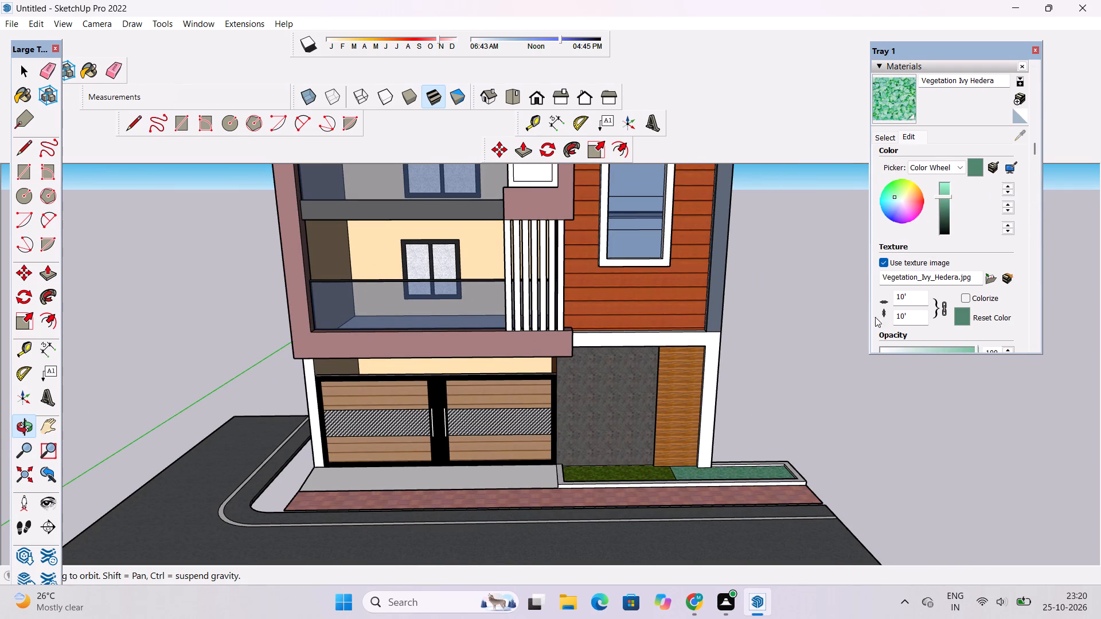
left_click(946, 203)
Examine the lightened ivy planter bed together with the front facade and road from several angles.
left_click_drag(555, 479, 693, 565)
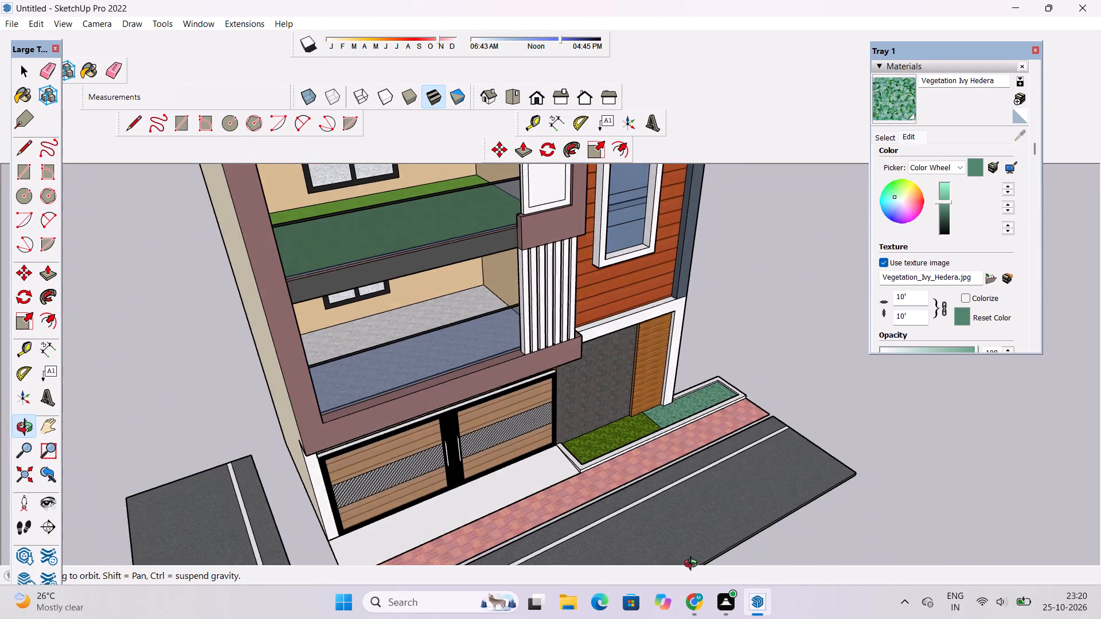
left_click_drag(693, 565, 694, 566)
left_click_drag(575, 445, 622, 435, "shift")
left_click_drag(631, 452, 557, 353)
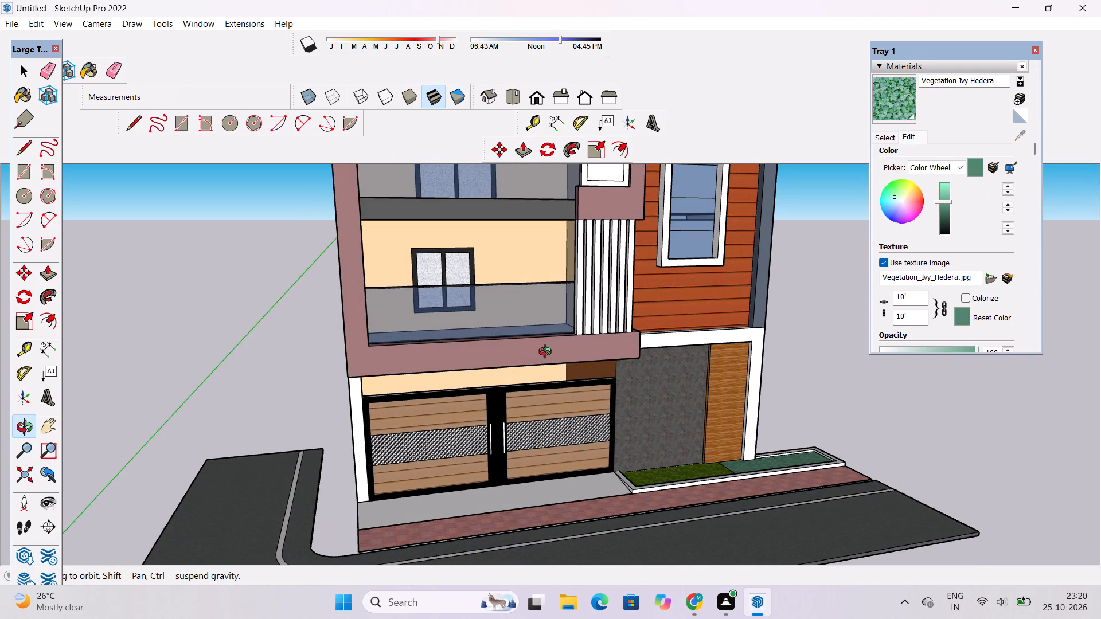
scroll(546, 353, "down", 4)
scroll(733, 424, "up", 7)
left_click_drag(983, 452, 870, 444)
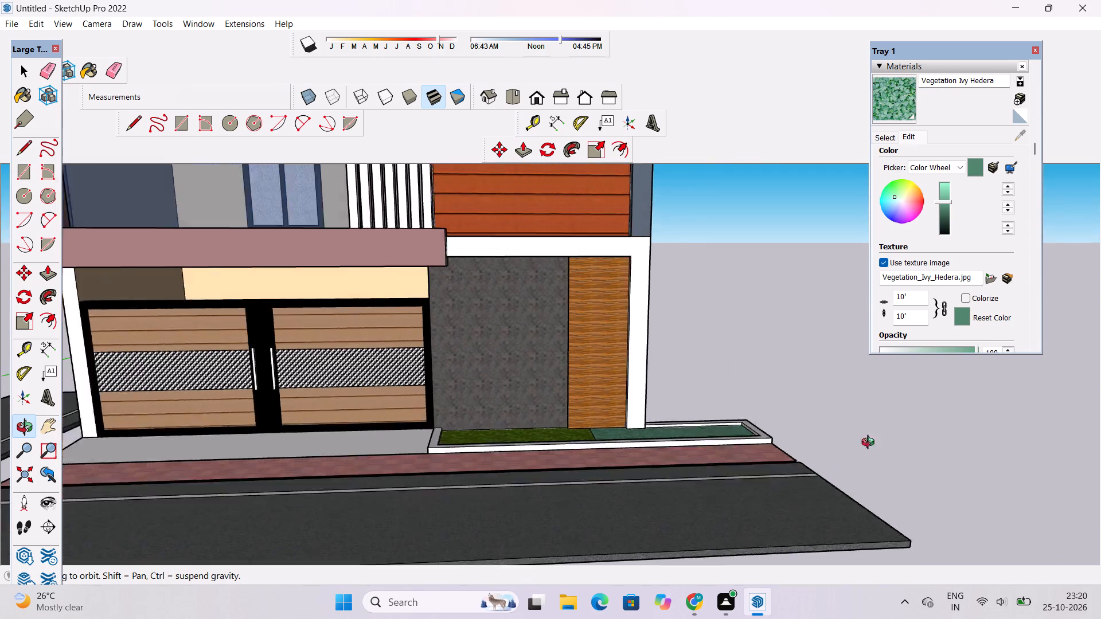
left_click_drag(870, 444, 696, 425)
left_click_drag(696, 425, 757, 437)
scroll(637, 420, "down", 1)
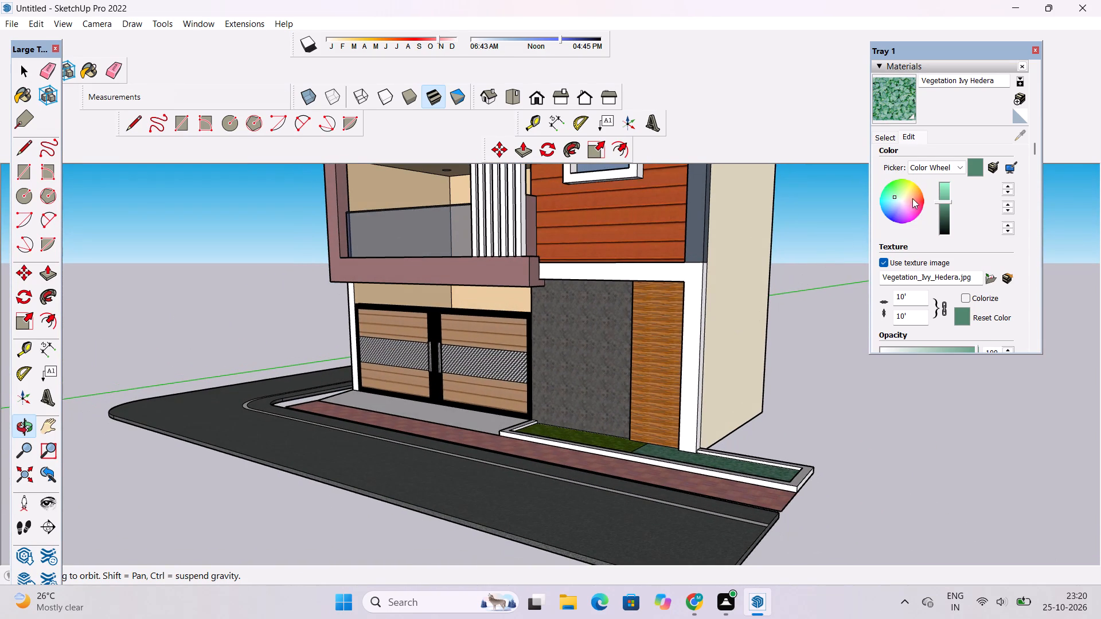
Paint the planter curb's outer front, end and top faces with Cladding Stucco White from the Brick, Cladding and Siding collection.
left_click(887, 140)
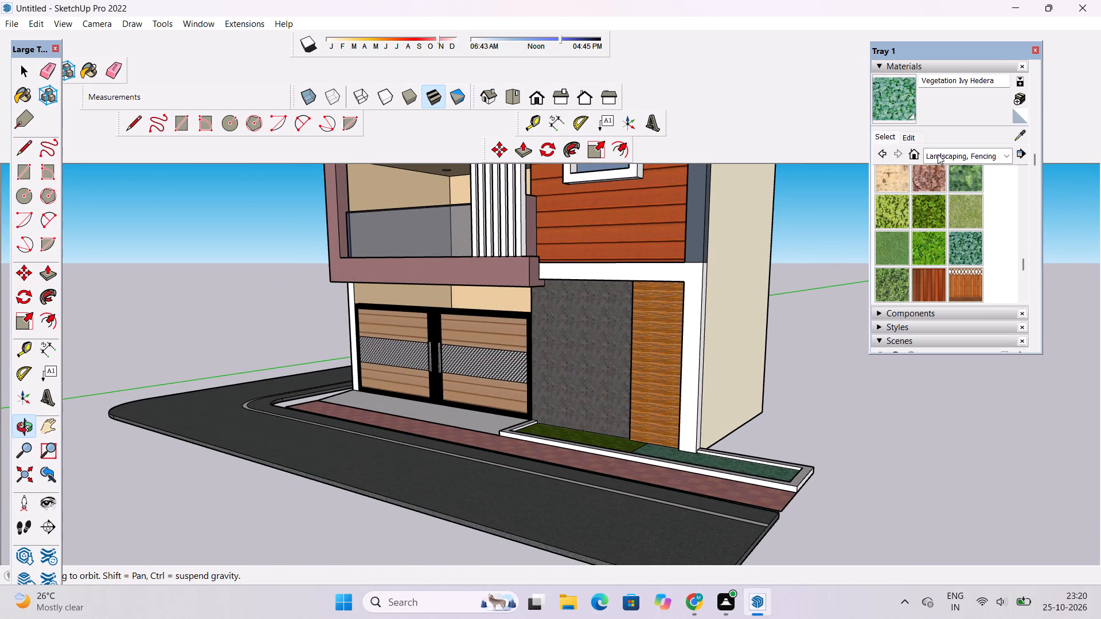
left_click(938, 156)
left_click(946, 183)
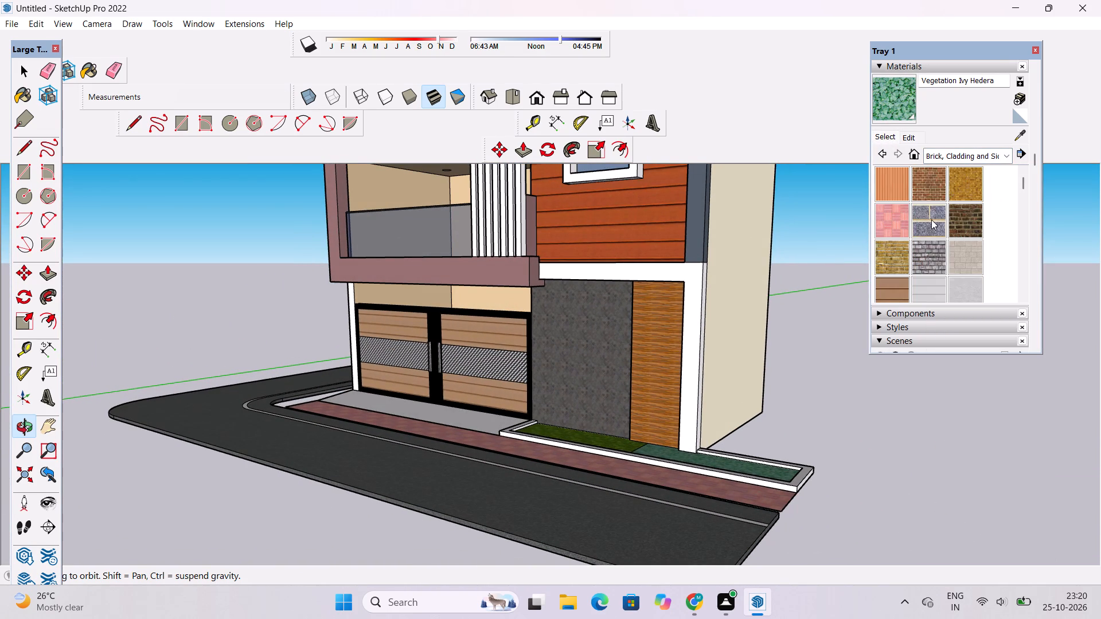
scroll(931, 220, "down", 1)
scroll(937, 241, "up", 5)
scroll(937, 241, "down", 1)
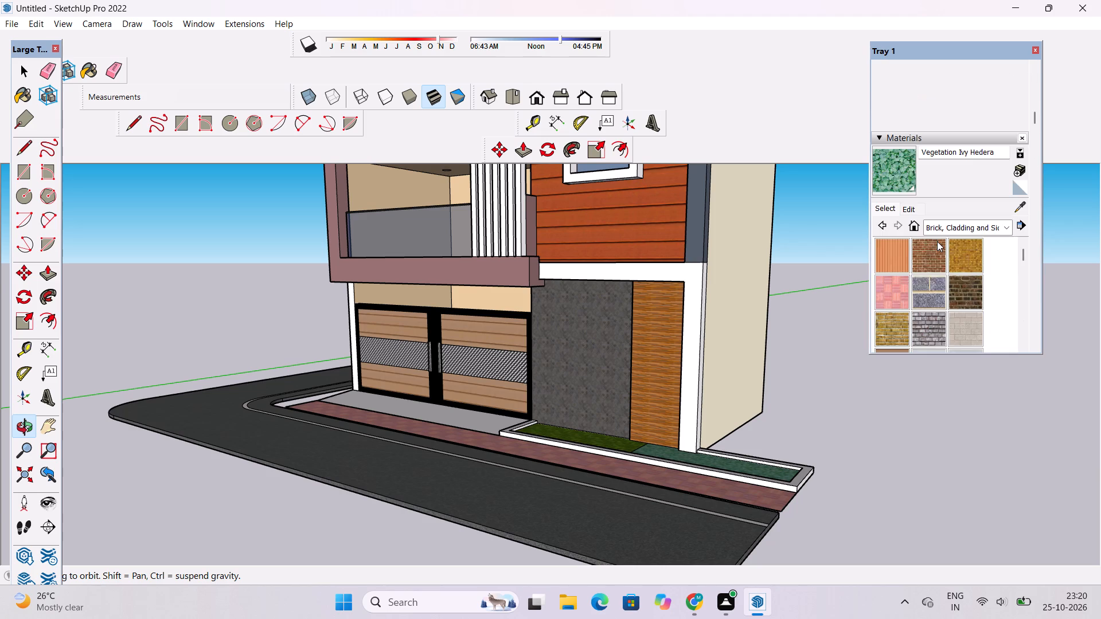
scroll(937, 241, "down", 1)
left_click(970, 288)
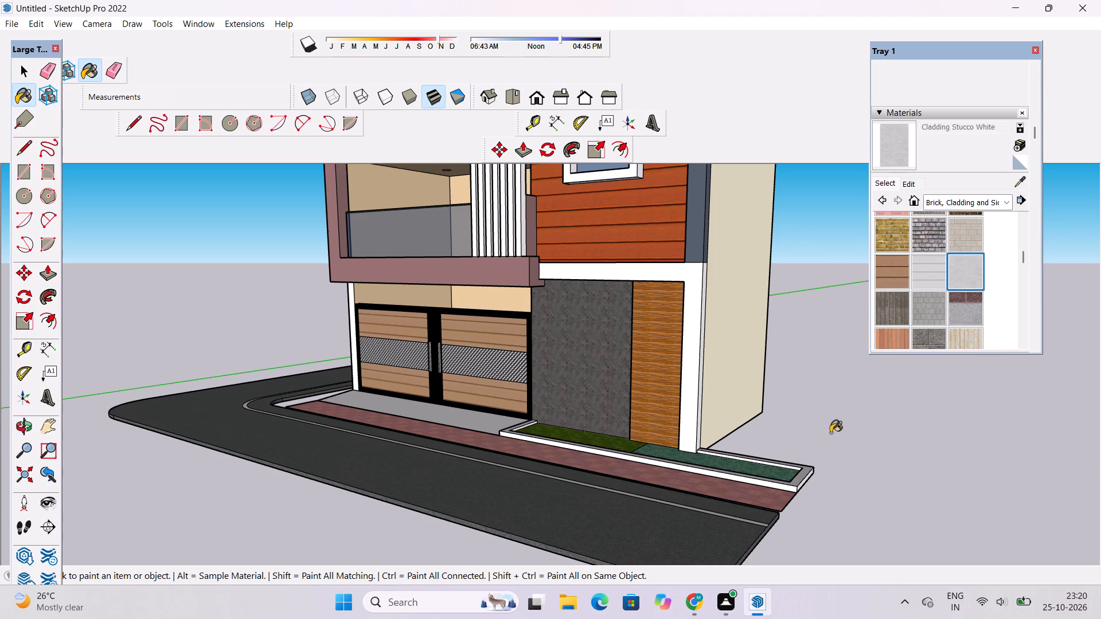
scroll(802, 509, "up", 5)
scroll(815, 445, "up", 6)
scroll(801, 506, "up", 11)
left_click(674, 521)
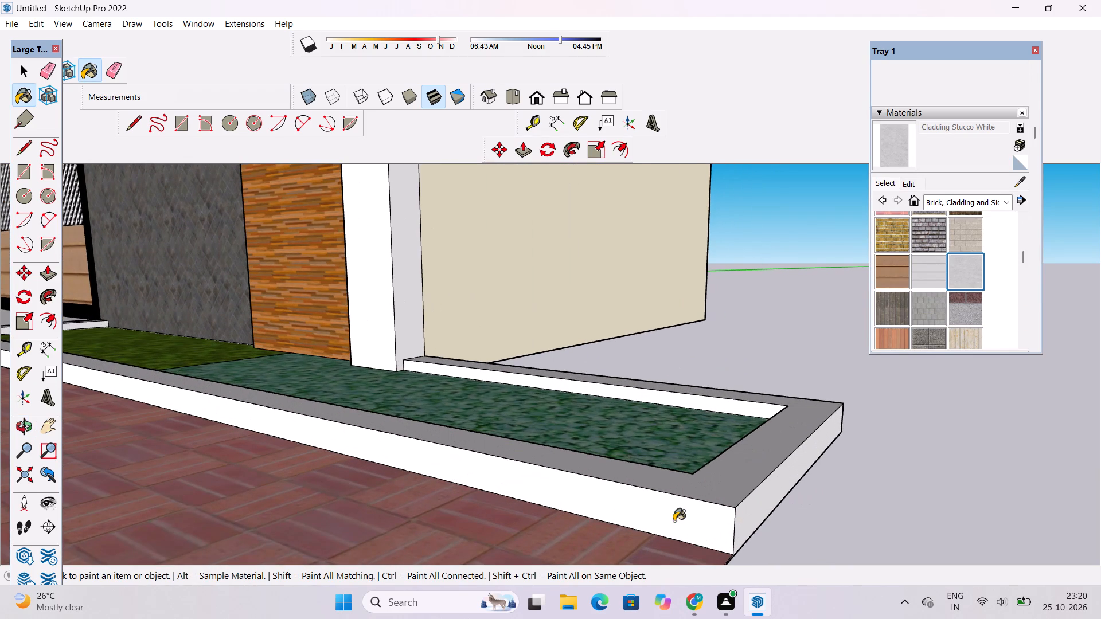
left_click(743, 512)
left_click(733, 496)
Paint the planter curb's inner faces, beside the house wall and at the driveway end, with Cladding Stucco White.
scroll(732, 493, "down", 1)
scroll(749, 389, "up", 4)
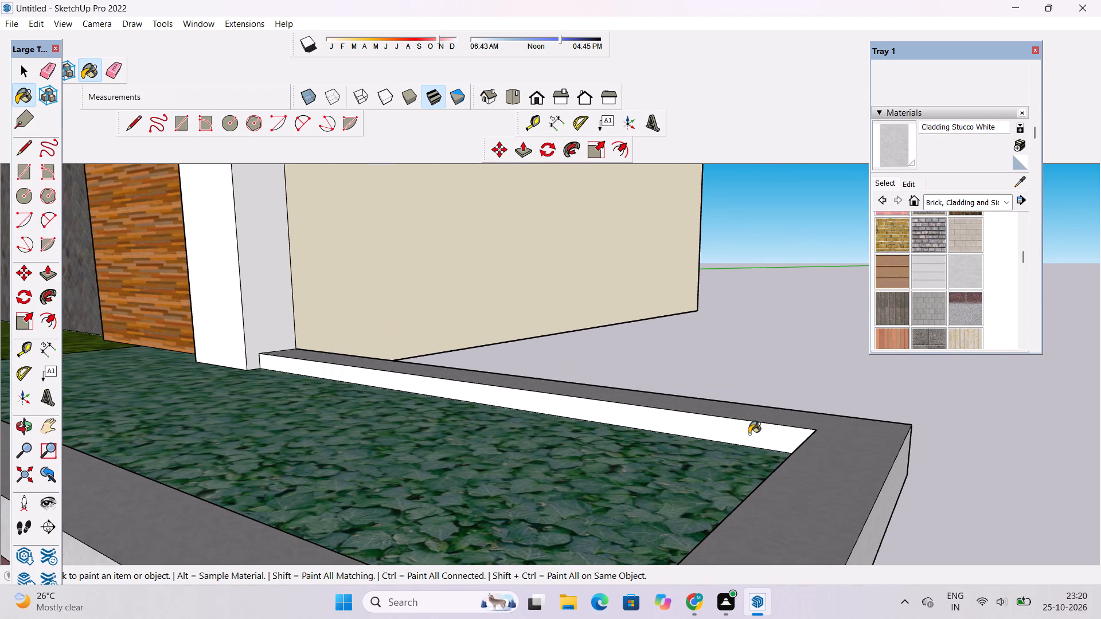
left_click(750, 434)
scroll(808, 446, "down", 14)
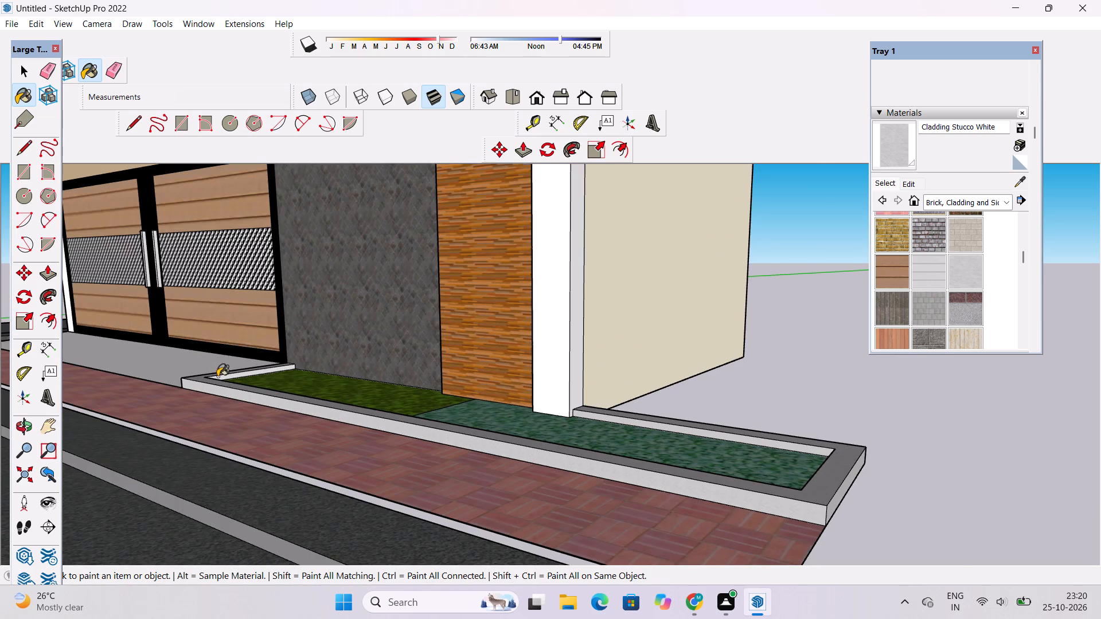
scroll(222, 379, "up", 12)
left_click(236, 374)
Paint the driveway slab in front of the gate with Cladding Stucco White.
left_click(167, 335)
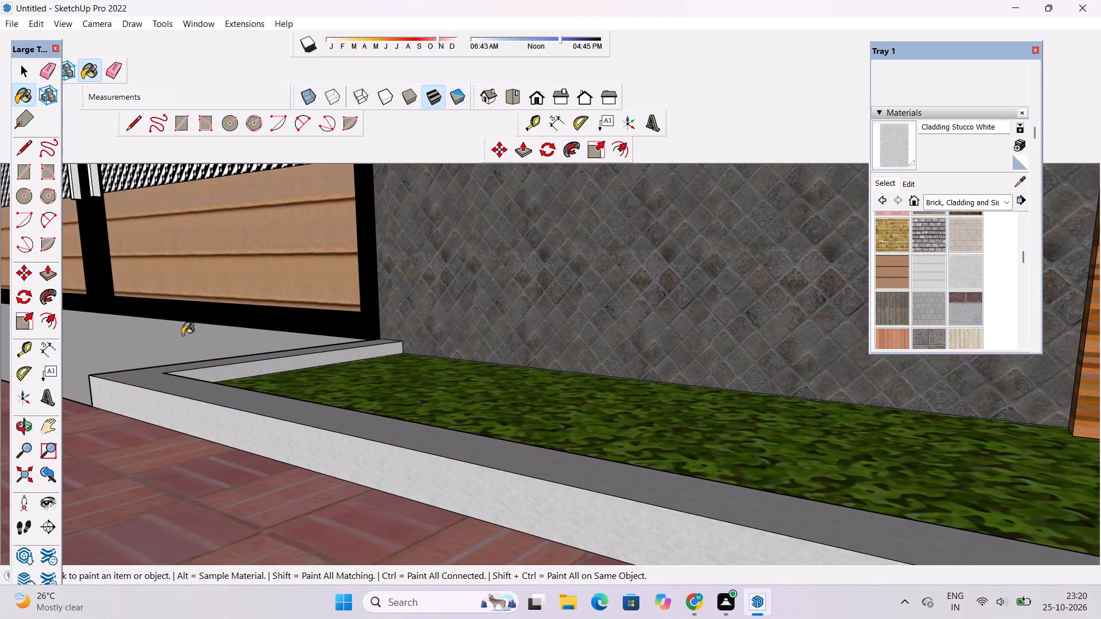
Paint the short inner face at the planter curb's far end, beside the ivy, with Cladding Stucco White.
scroll(254, 334, "down", 14)
scroll(452, 402, "up", 6)
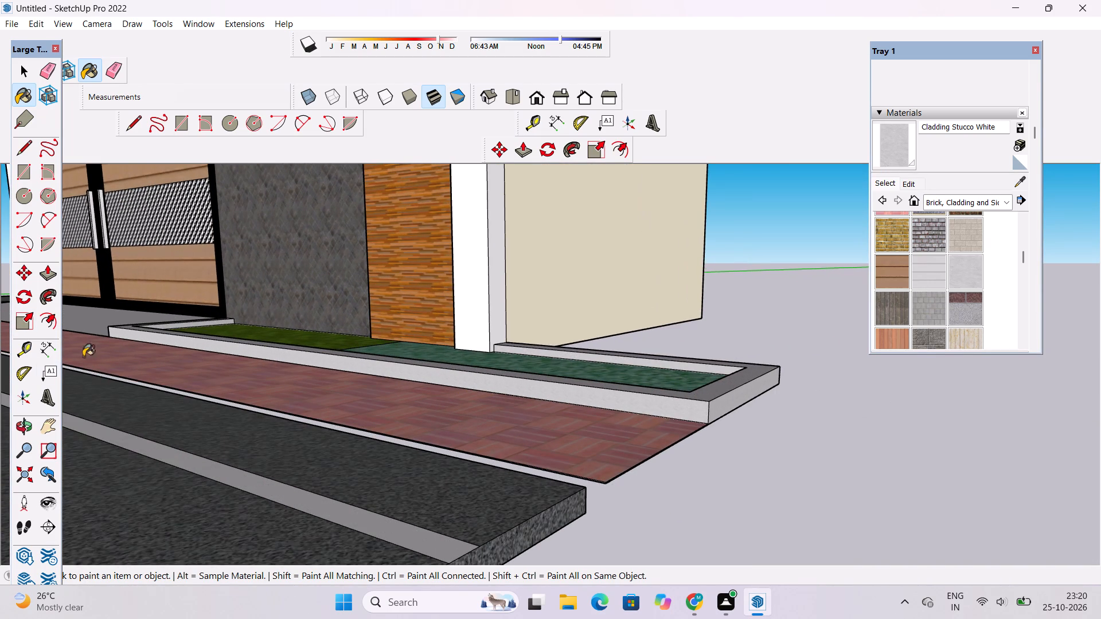
left_click(18, 423)
scroll(159, 395, "down", 6)
left_click_drag(107, 385, 406, 467)
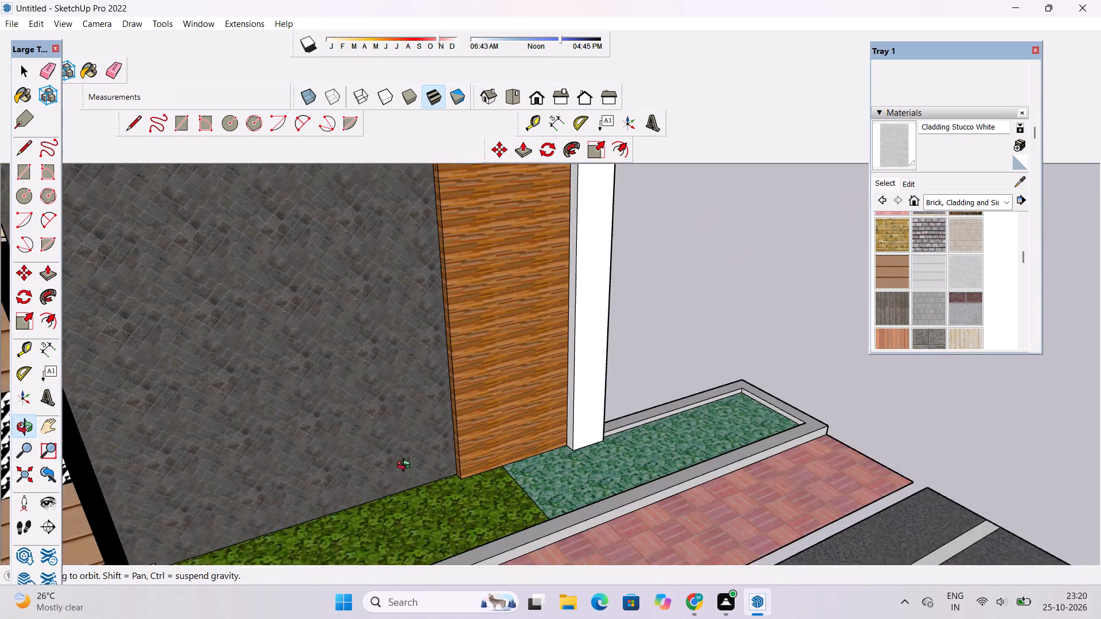
left_click_drag(406, 467, 432, 477)
scroll(502, 418, "down", 3)
left_click_drag(511, 461, 666, 415)
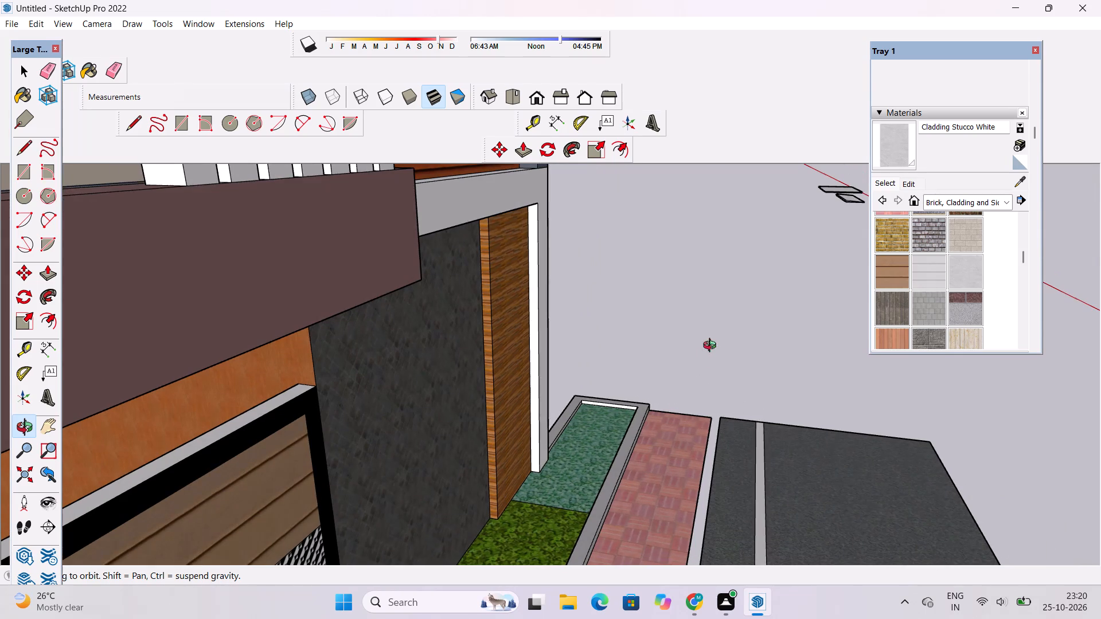
scroll(641, 407, "up", 11)
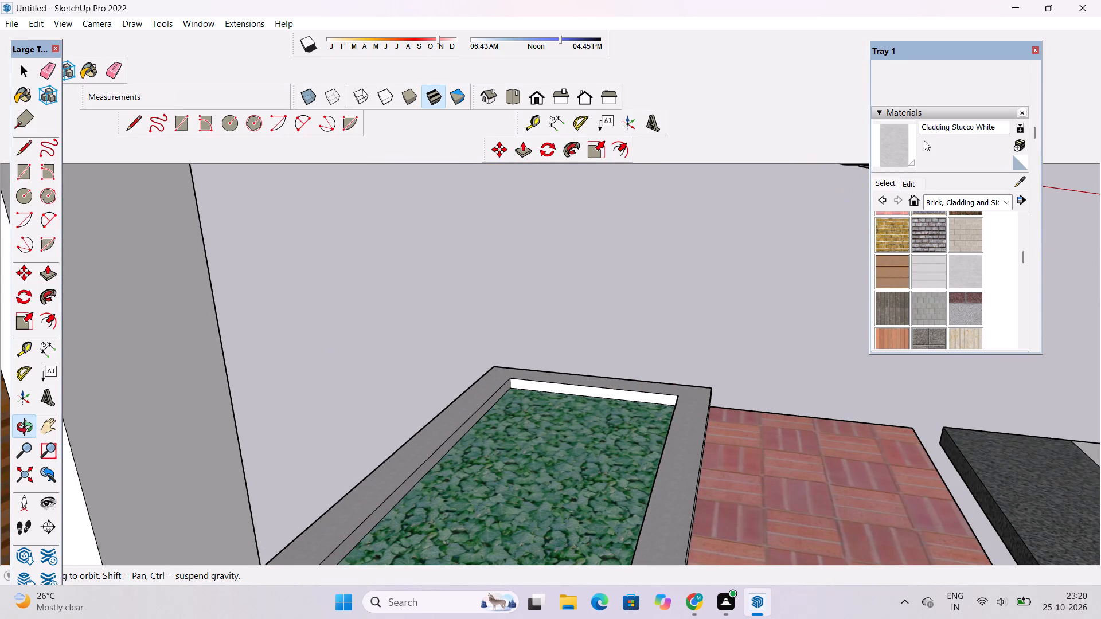
left_click(887, 142)
scroll(628, 391, "up", 3)
left_click(626, 392)
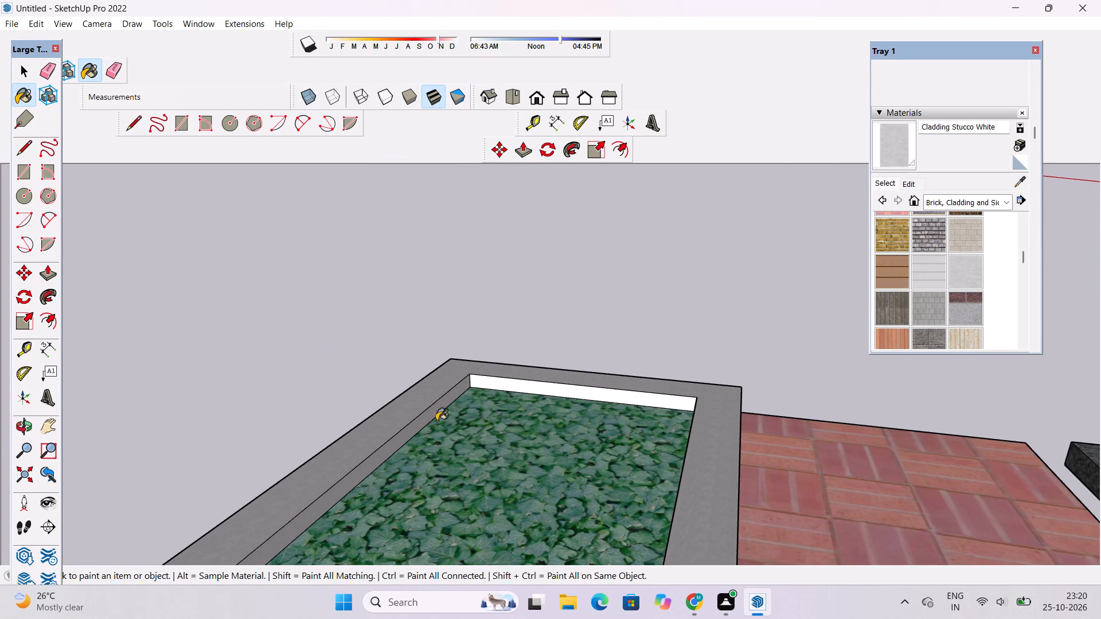
Paint the planter curb's long inner face on the footpath side with Cladding Stucco White.
left_click(19, 428)
left_click_drag(138, 418, 232, 426)
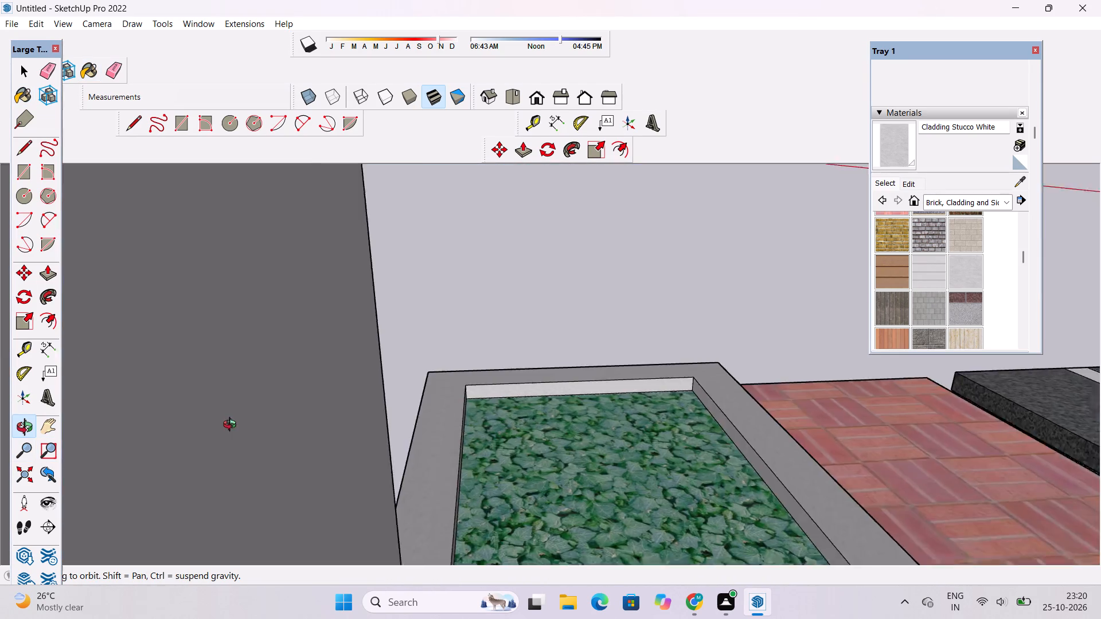
left_click_drag(232, 426, 199, 437)
scroll(238, 434, "up", 5)
left_click_drag(259, 434, 311, 415)
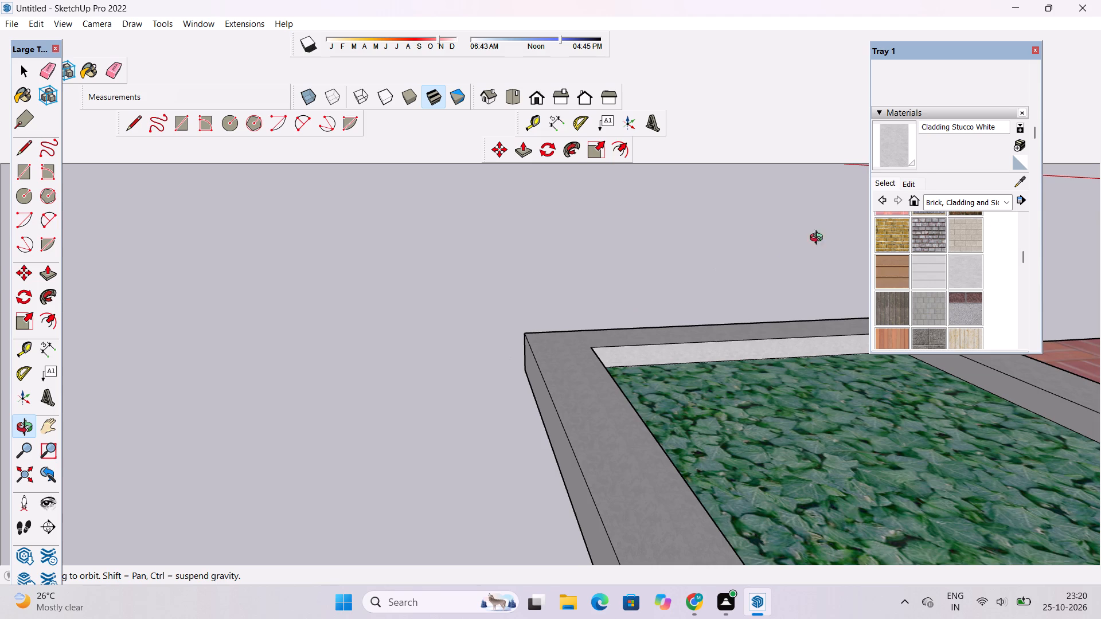
left_click(892, 158)
scroll(199, 364, "down", 3)
scroll(397, 377, "up", 2)
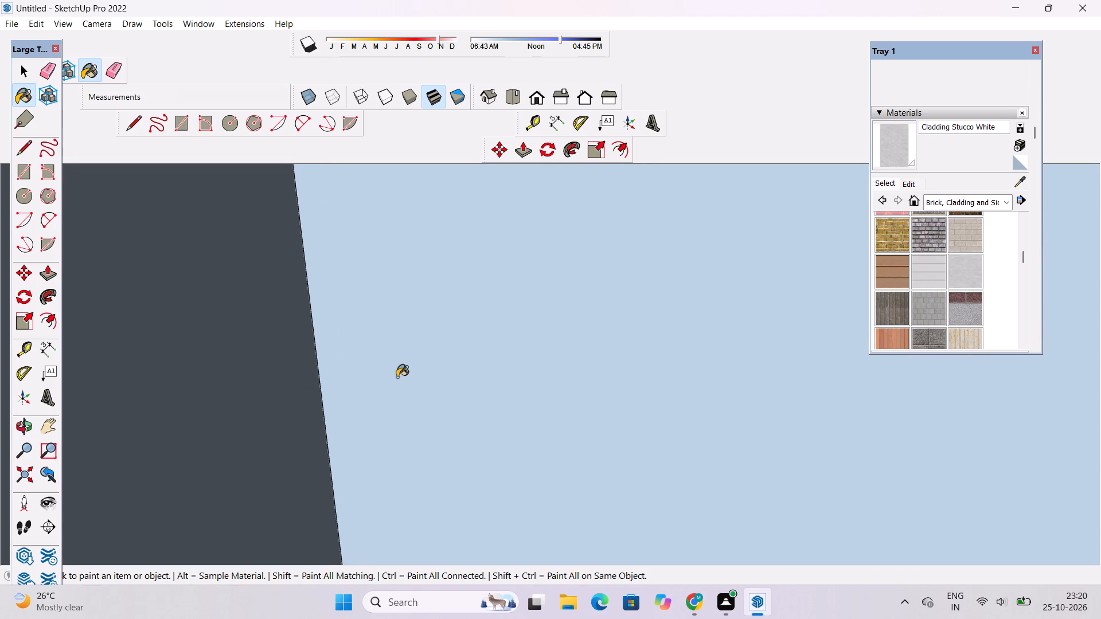
scroll(397, 377, "up", 5)
left_click(536, 98)
scroll(524, 339, "down", 9)
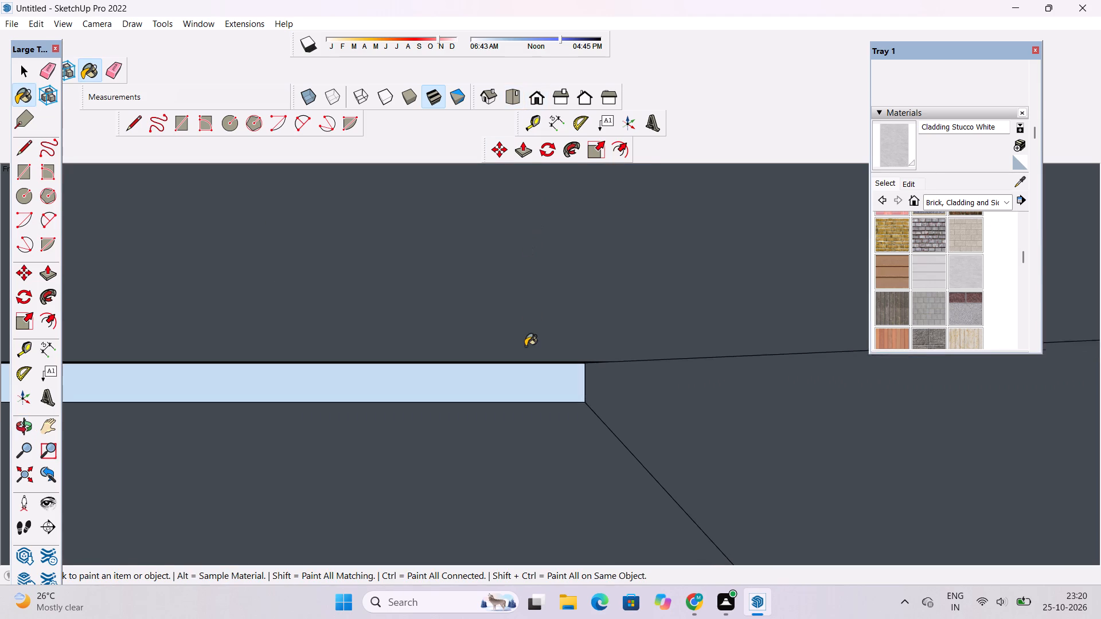
scroll(525, 346, "down", 2)
left_click(533, 97)
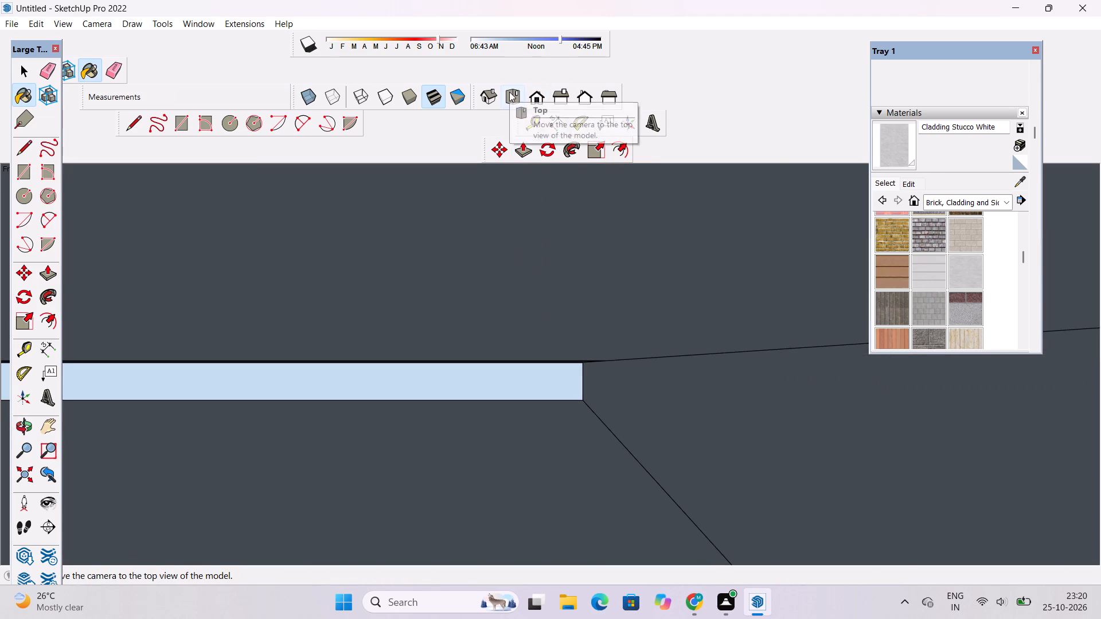
left_click(509, 92)
left_click(559, 90)
scroll(519, 336, "down", 16)
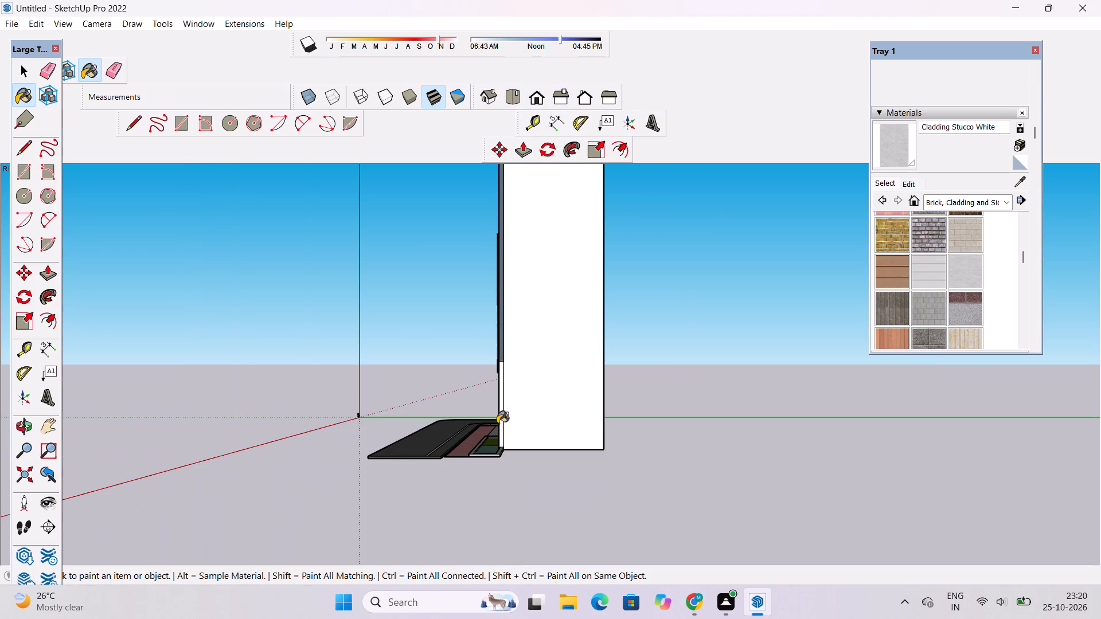
key("o")
left_click_drag(471, 446, 481, 535)
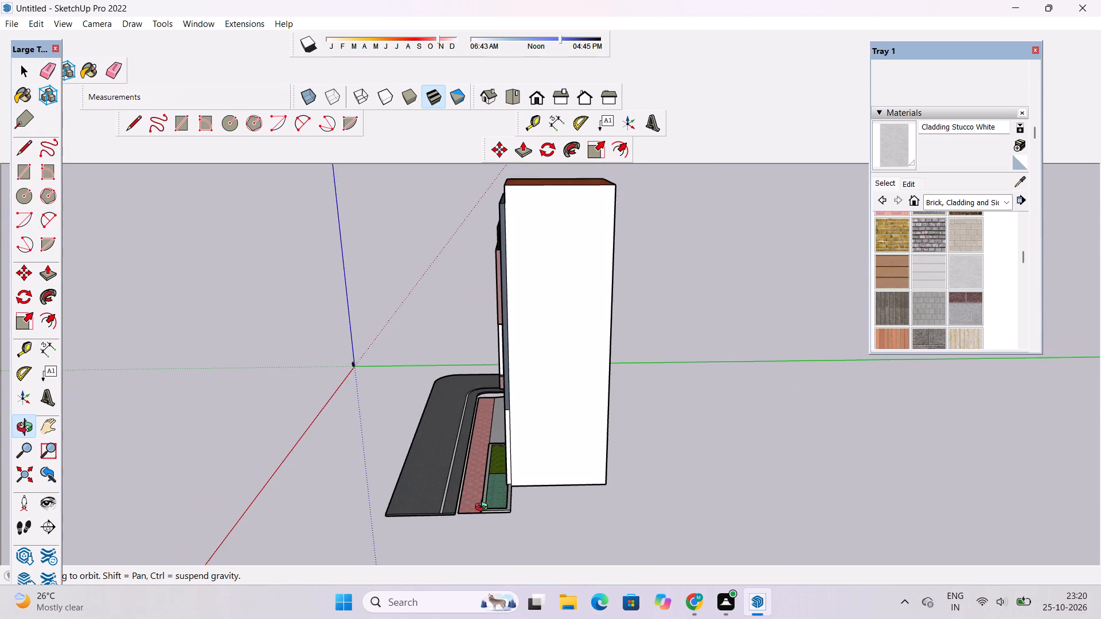
scroll(481, 483, "up", 9)
left_click_drag(481, 499, 466, 481, "shift")
left_click_drag(486, 492, 392, 467)
scroll(392, 467, "up", 4)
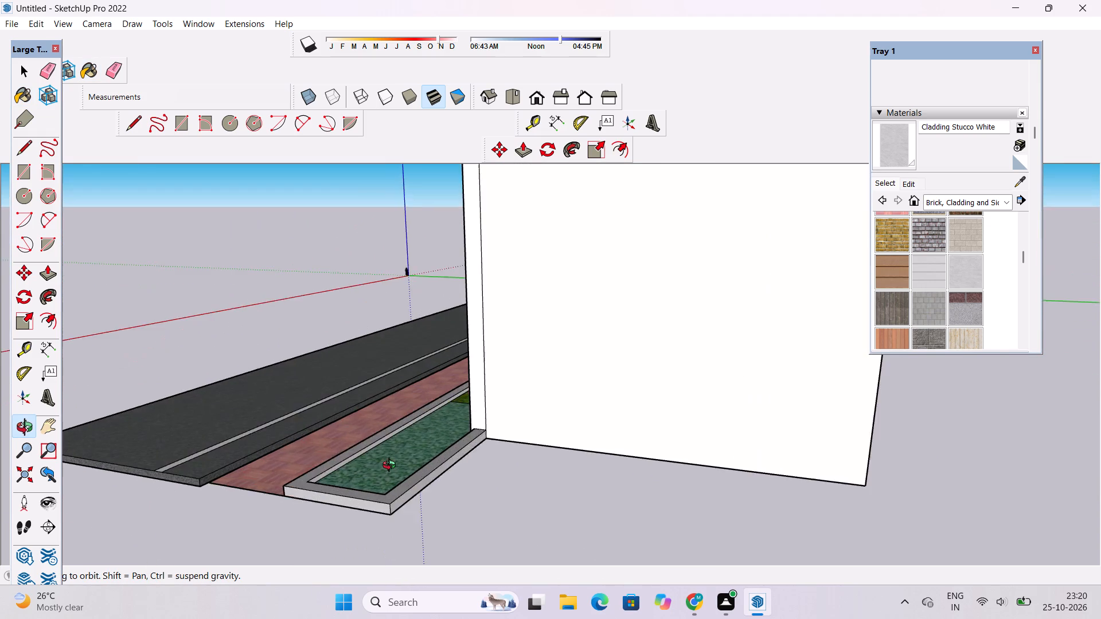
scroll(392, 467, "up", 4)
left_click_drag(388, 464, 463, 498, "shift")
left_click_drag(463, 499, 452, 475)
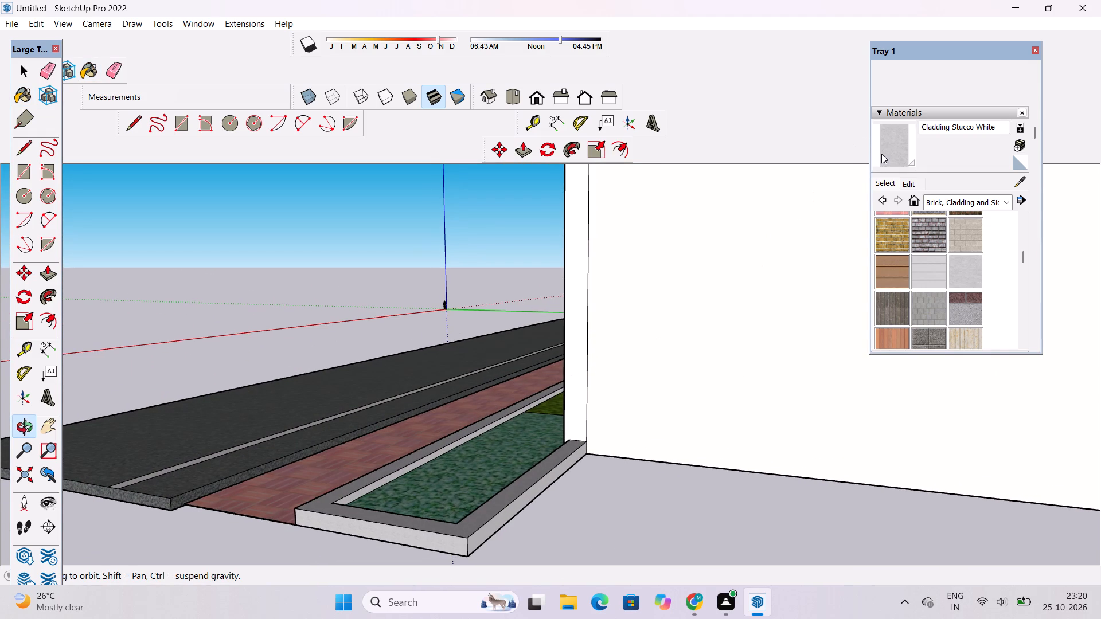
left_click(881, 154)
scroll(360, 505, "up", 6)
left_click(352, 485)
Apply Cladding Stucco White to the curb's inner face at the driveway end of the planter again.
scroll(658, 493, "down", 5)
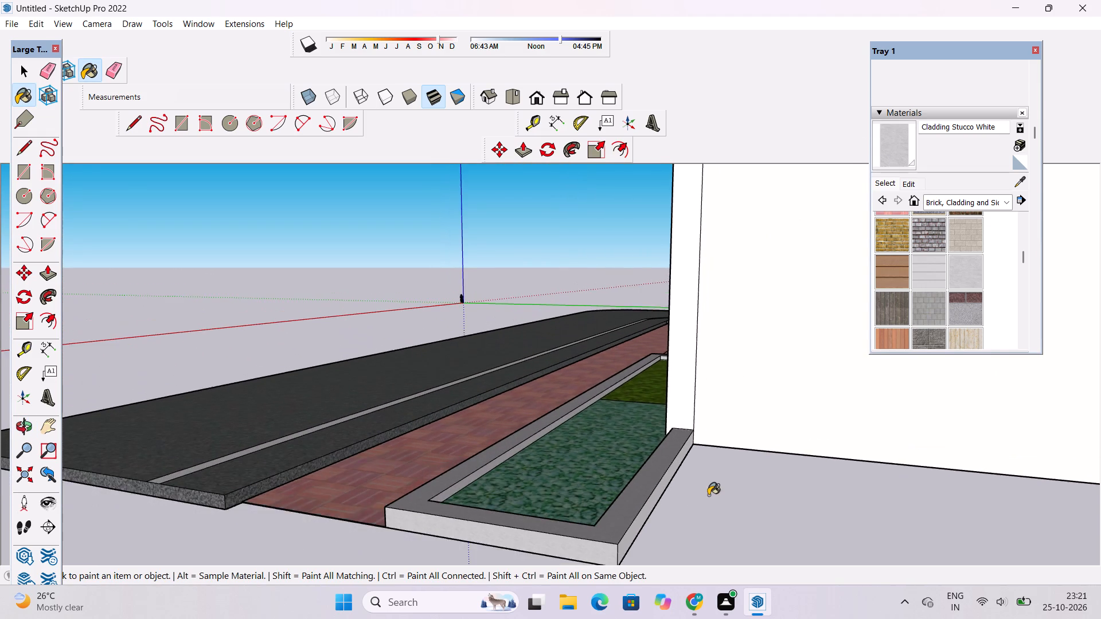
scroll(708, 495, "down", 2)
scroll(366, 414, "up", 4)
scroll(797, 359, "up", 8)
left_click(807, 360)
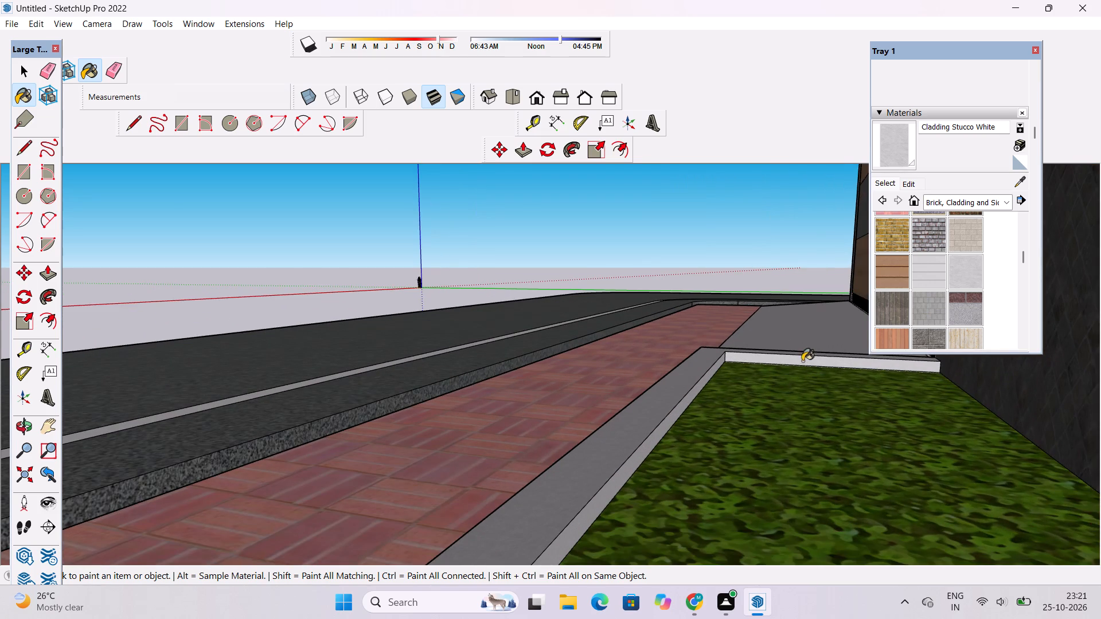
Paint the planter curb's outer face towards the driveway with Cladding Stucco White.
scroll(742, 413, "down", 9)
scroll(751, 387, "up", 15)
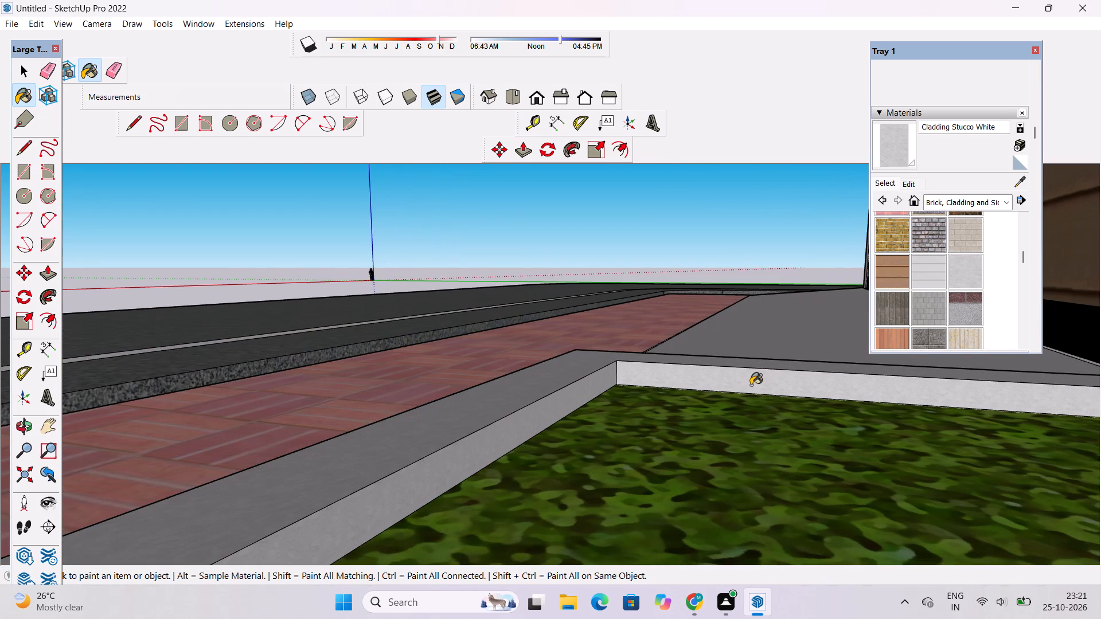
key("o")
left_click_drag(306, 387, 677, 452)
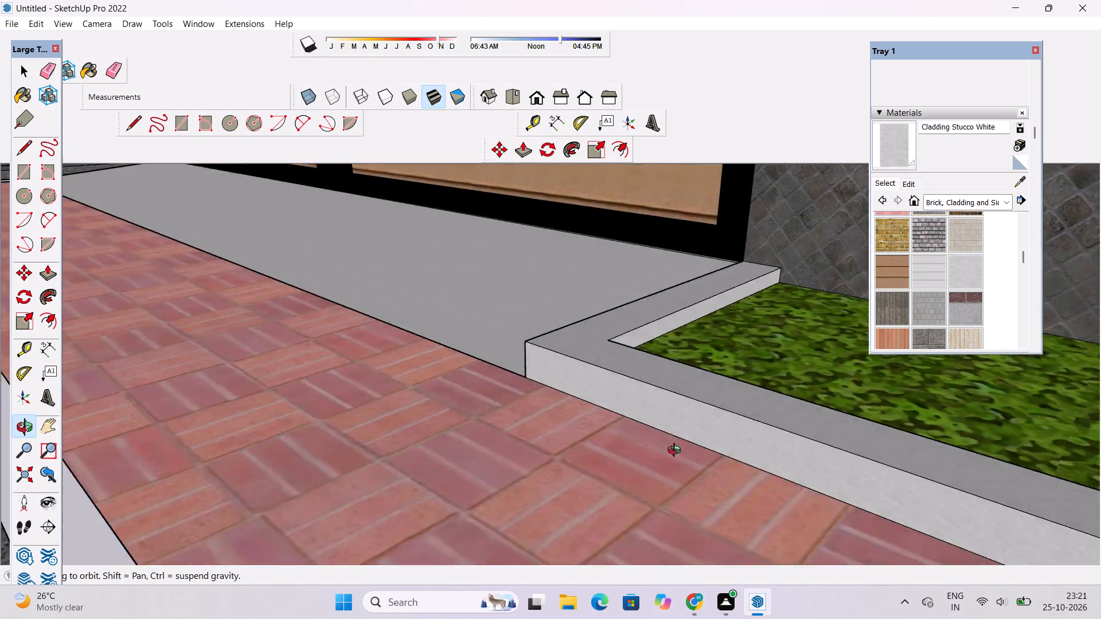
left_click_drag(677, 452, 719, 452)
scroll(777, 415, "down", 6)
left_click_drag(410, 402, 708, 388)
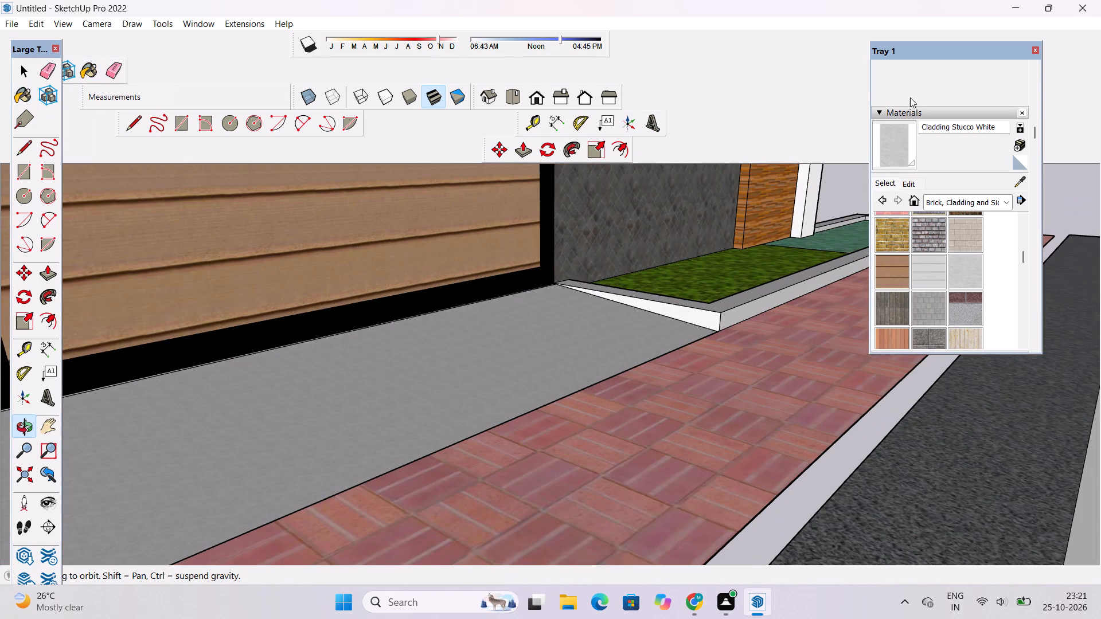
left_click(907, 143)
left_click(709, 312)
Paint the driveway slab's exposed side face, near the cream side wall, with Cladding Stucco White.
scroll(768, 314, "down", 9)
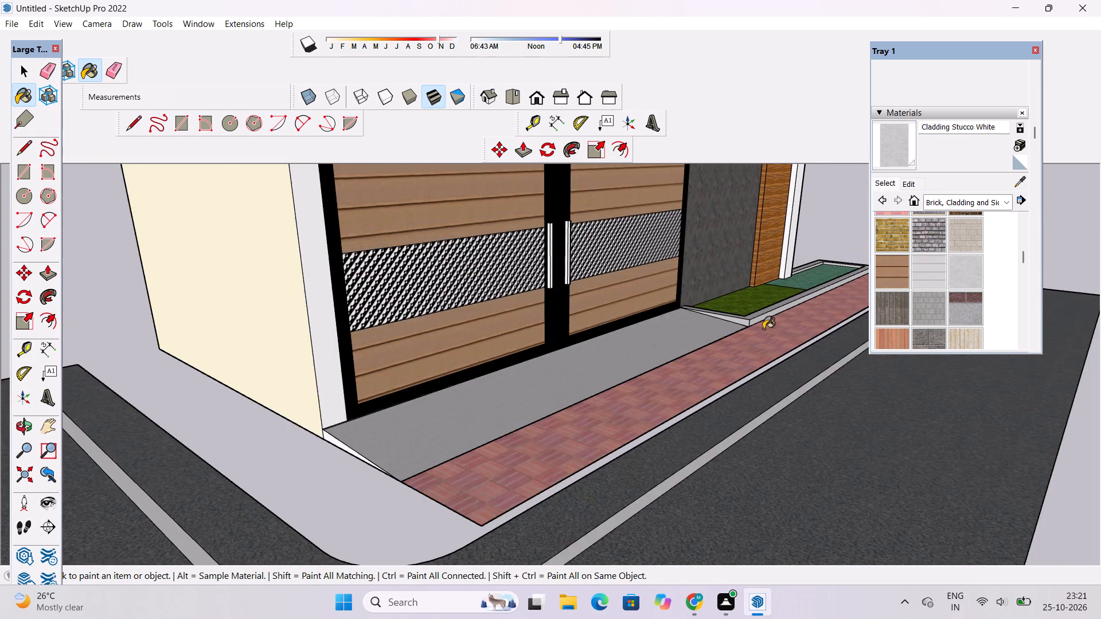
scroll(763, 329, "down", 6)
scroll(435, 424, "up", 16)
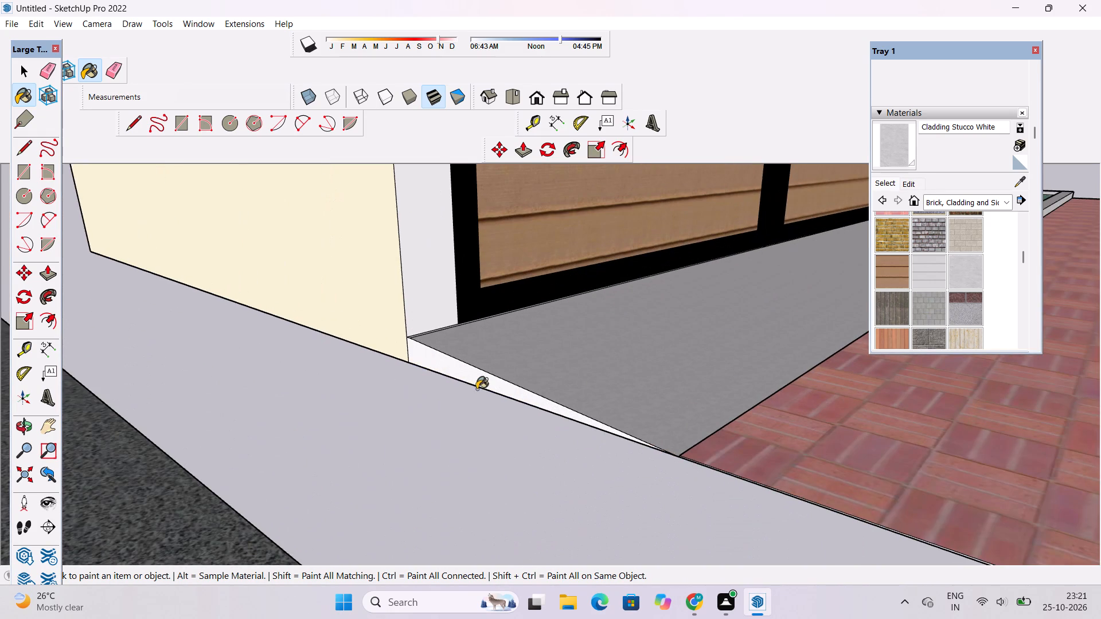
left_click(477, 389)
Paint the narrow strip between the driveway and the base of the gate and white column with Cladding Stucco White.
scroll(468, 382, "down", 3)
scroll(428, 311, "up", 16)
scroll(446, 375, "up", 5)
left_click(450, 430)
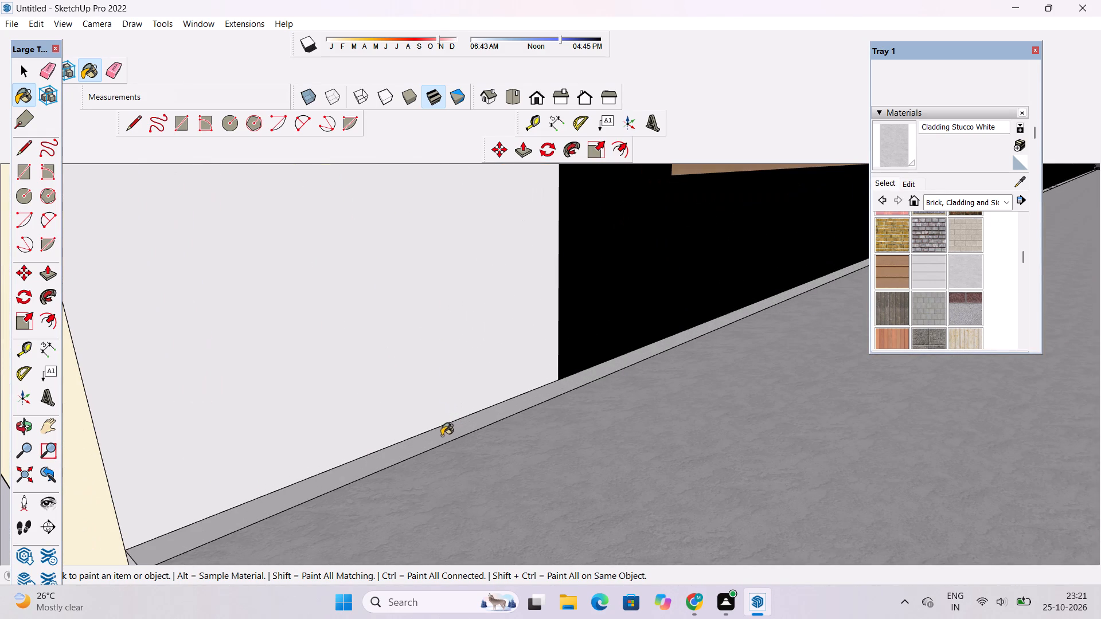
Slightly adjust the brightness of the Cladding Stucco White material used on the driveway and planter curb.
key("o")
scroll(486, 409, "down", 6)
scroll(486, 409, "up", 1)
scroll(486, 410, "down", 6)
left_click_drag(590, 429, 403, 467, "shift")
left_click_drag(612, 444, 403, 475)
scroll(401, 457, "down", 5)
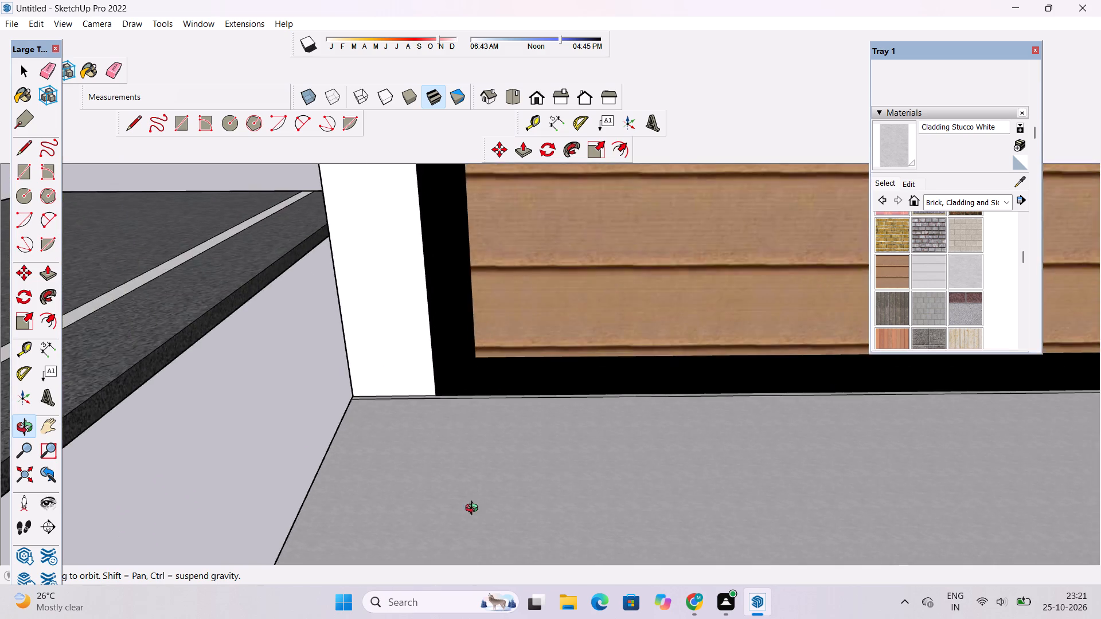
scroll(474, 510, "down", 2)
left_click_drag(559, 511, 426, 467, "shift")
left_click_drag(455, 473, 634, 442)
scroll(634, 437, "down", 4)
left_click_drag(643, 469, 424, 418, "shift")
scroll(559, 390, "down", 5, "shift")
left_click_drag(603, 385, 446, 429, "shift")
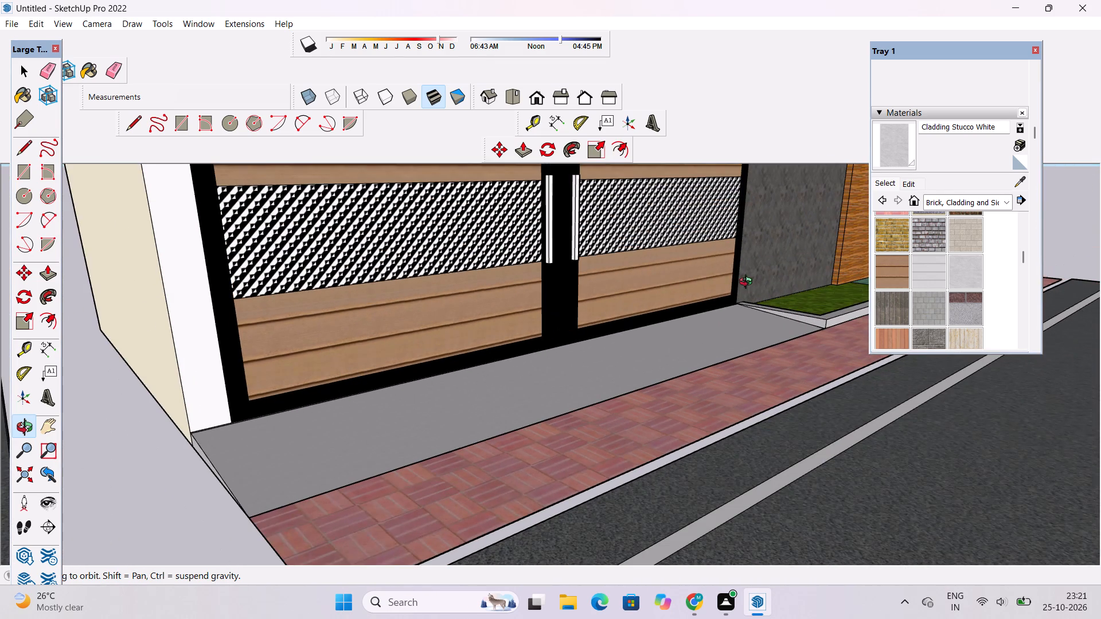
left_click(907, 184)
left_click(942, 244)
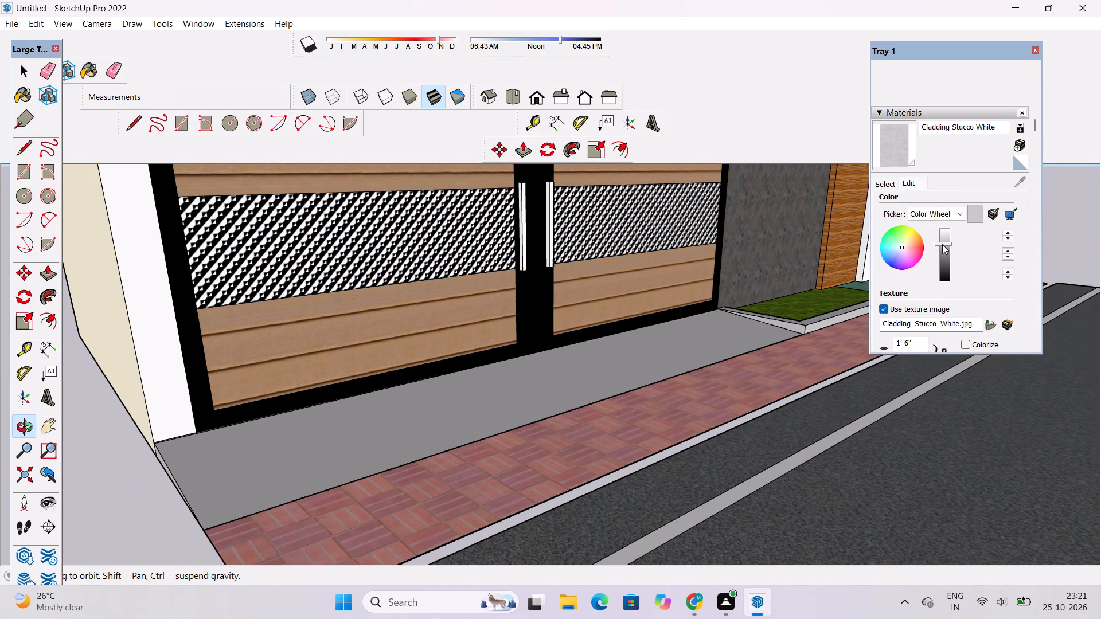
scroll(889, 289, "down", 3)
scroll(948, 241, "up", 3)
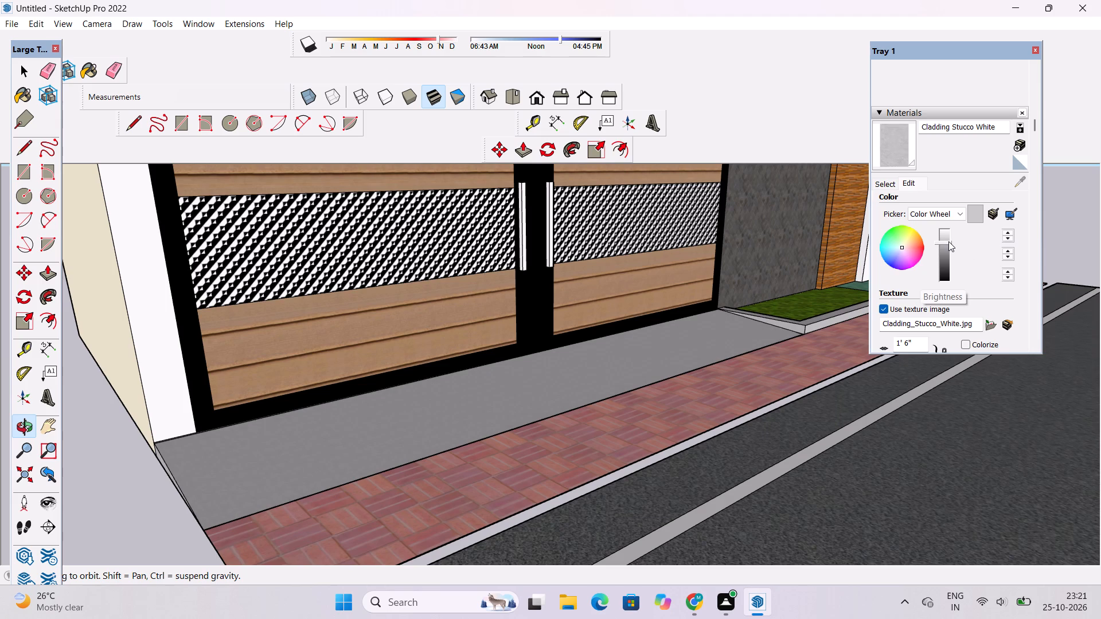
scroll(948, 241, "up", 2)
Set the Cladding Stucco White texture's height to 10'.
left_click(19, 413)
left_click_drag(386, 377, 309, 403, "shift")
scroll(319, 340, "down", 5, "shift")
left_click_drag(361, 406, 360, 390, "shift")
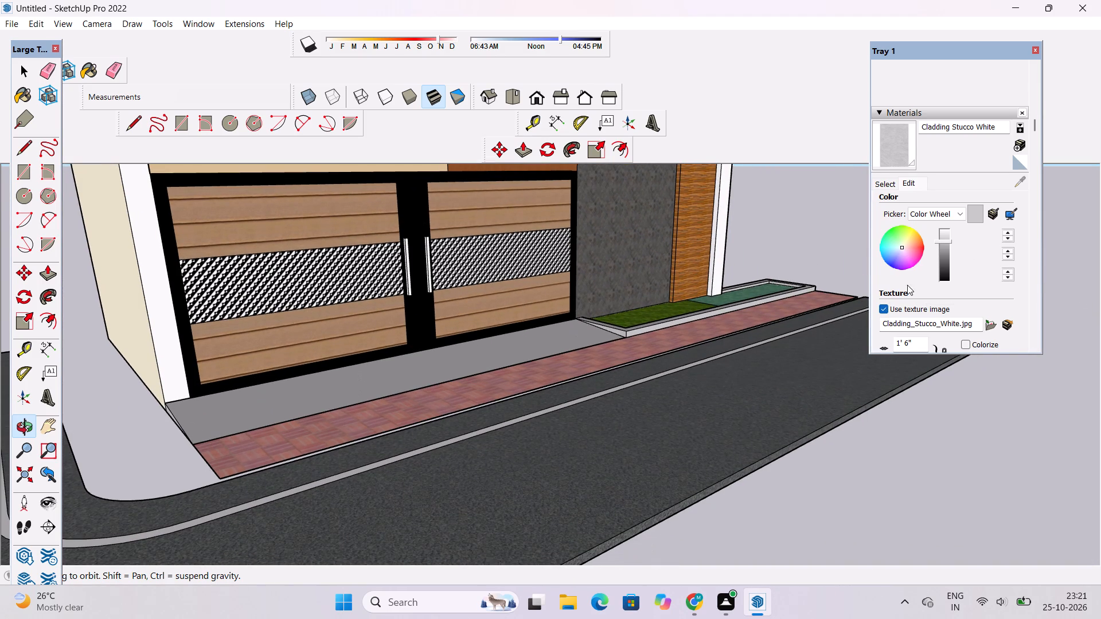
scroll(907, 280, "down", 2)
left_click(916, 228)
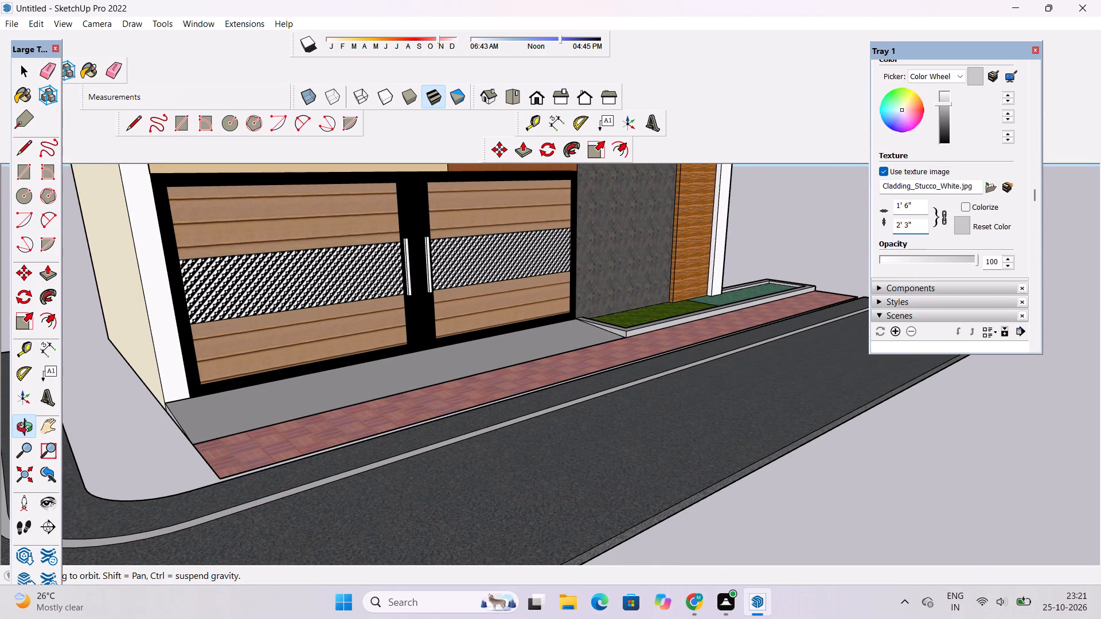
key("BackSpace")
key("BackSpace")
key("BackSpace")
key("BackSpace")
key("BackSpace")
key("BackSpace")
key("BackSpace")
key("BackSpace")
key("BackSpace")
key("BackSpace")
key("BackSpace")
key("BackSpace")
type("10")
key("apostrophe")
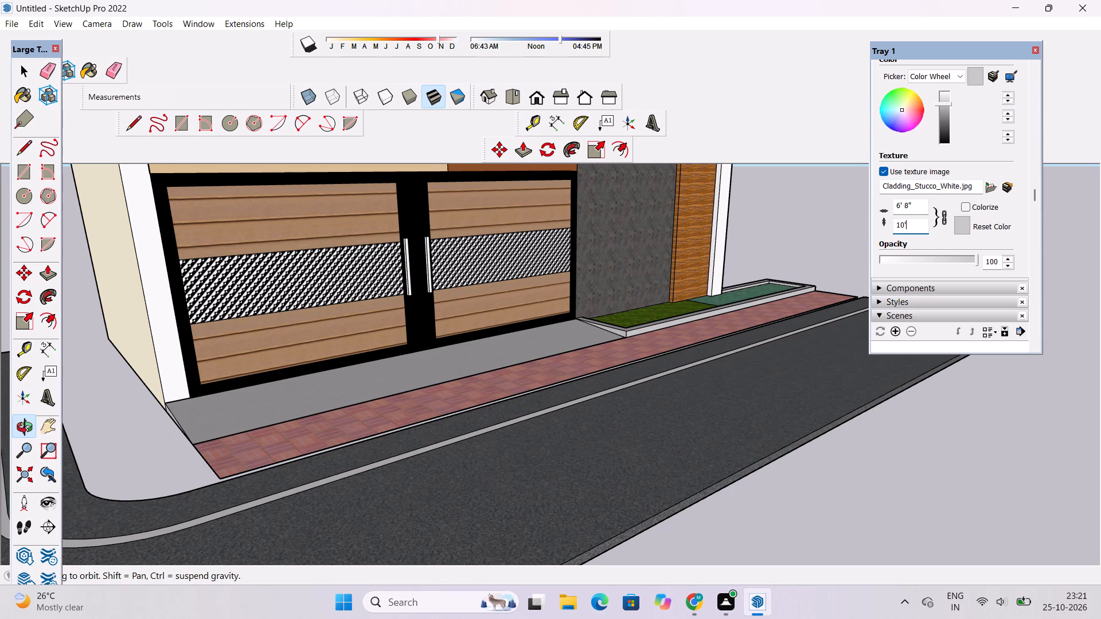
Set the Cladding Stucco White texture's height to 30', keeping its proportions.
key("BackSpace")
key("BackSpace")
key("BackSpace")
key("BackSpace")
key("BackSpace")
key("BackSpace")
key("BackSpace")
key("BackSpace")
key("BackSpace")
key("BackSpace")
type("30'")
key("Return")
Examine the rescaled stucco texture on the driveway in front of the gate and along the planter curb.
scroll(510, 319, "up", 10)
left_click_drag(620, 382, 600, 416)
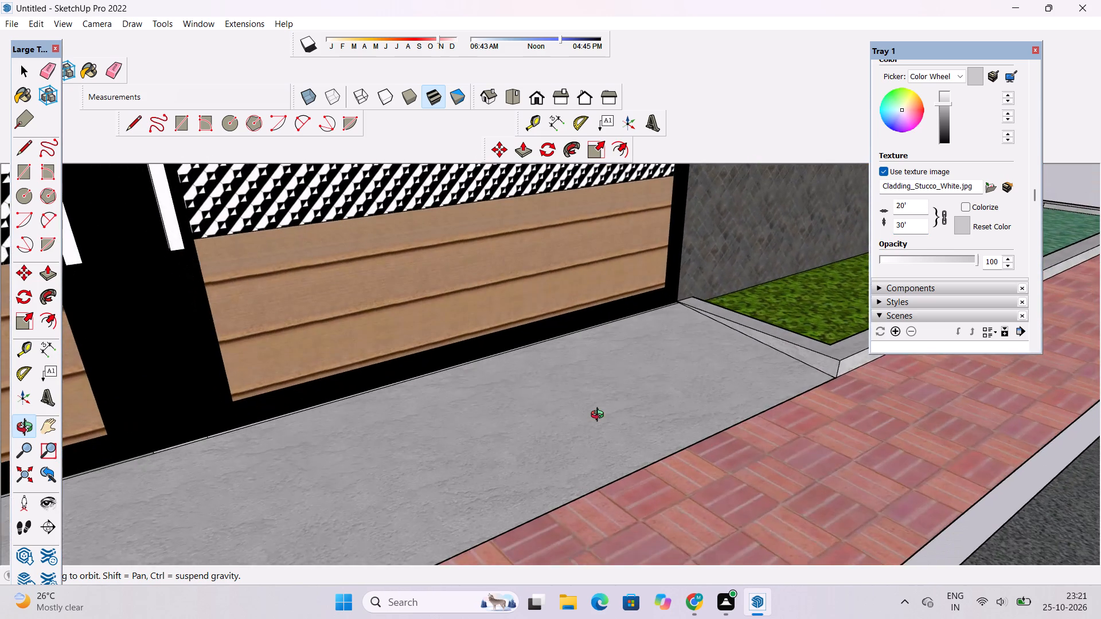
scroll(597, 408, "down", 5)
left_click_drag(659, 410, 564, 416, "shift")
left_click_drag(674, 396, 533, 405)
scroll(530, 396, "down", 5)
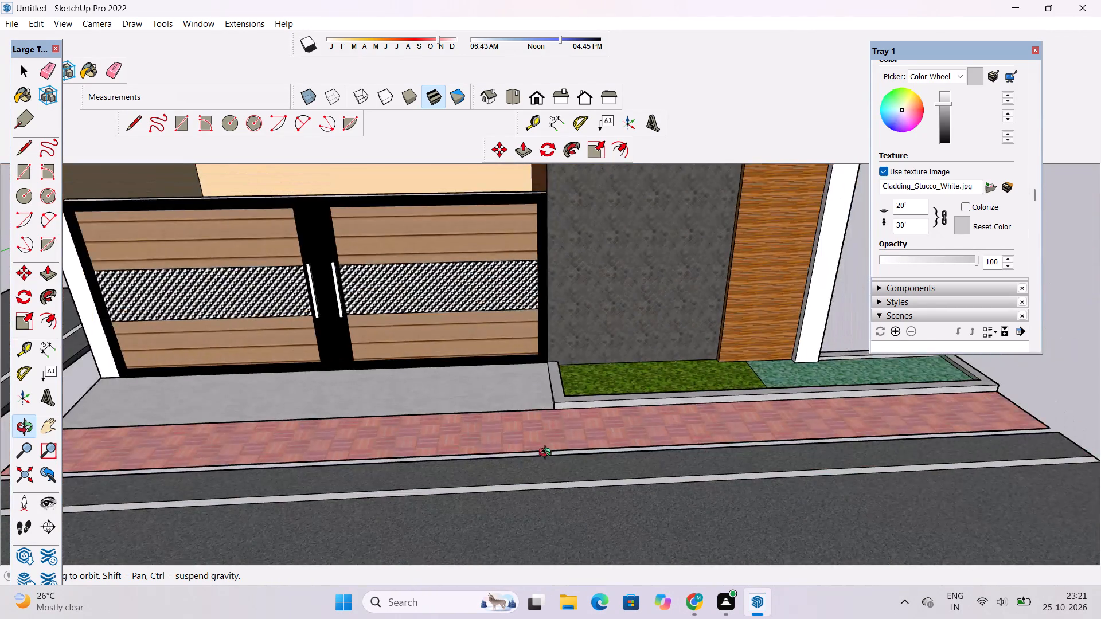
scroll(548, 455, "up", 8, "shift")
left_click_drag(778, 419, 570, 418, "shift")
scroll(607, 430, "up", 5)
left_click_drag(710, 438, 489, 421)
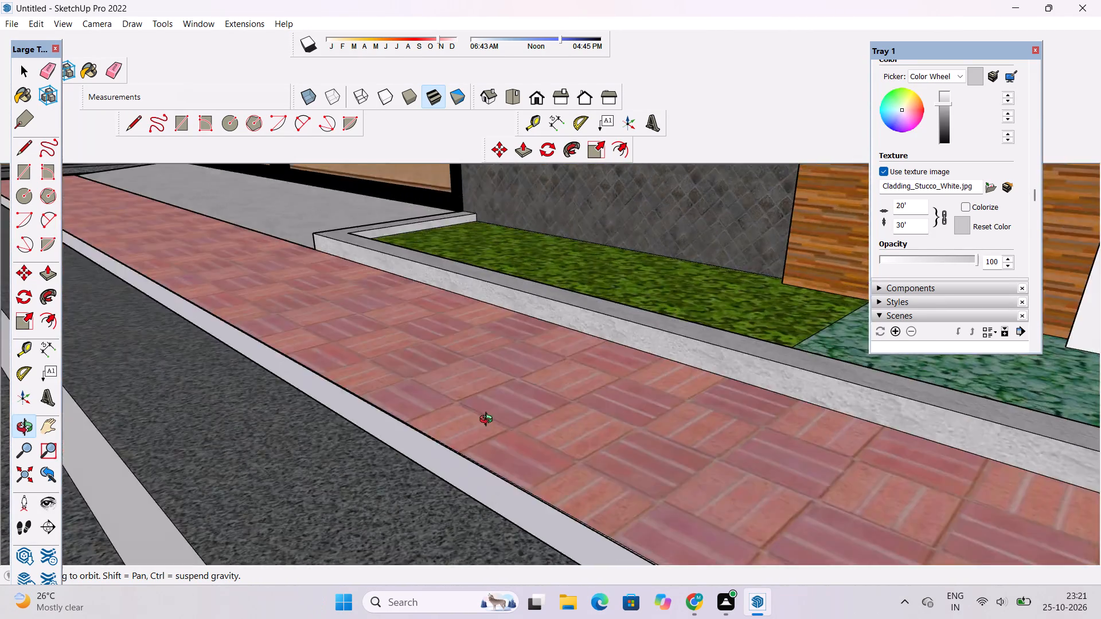
left_click_drag(489, 421, 388, 387)
Examine the open end of the brick footpath, where it meets the road edge and the planter curb's corner.
scroll(387, 387, "down", 10)
left_click_drag(149, 447, 229, 390, "shift")
left_click_drag(347, 469, 326, 344)
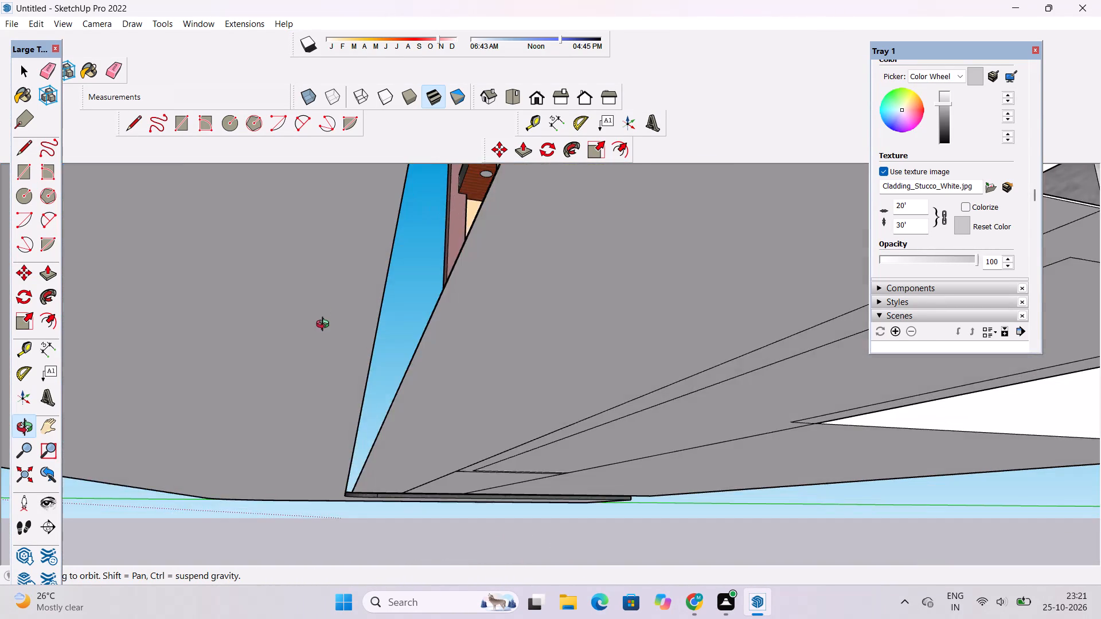
scroll(325, 315, "down", 5)
left_click_drag(413, 277, 453, 406)
scroll(453, 406, "down", 4)
scroll(454, 298, "up", 5, "shift")
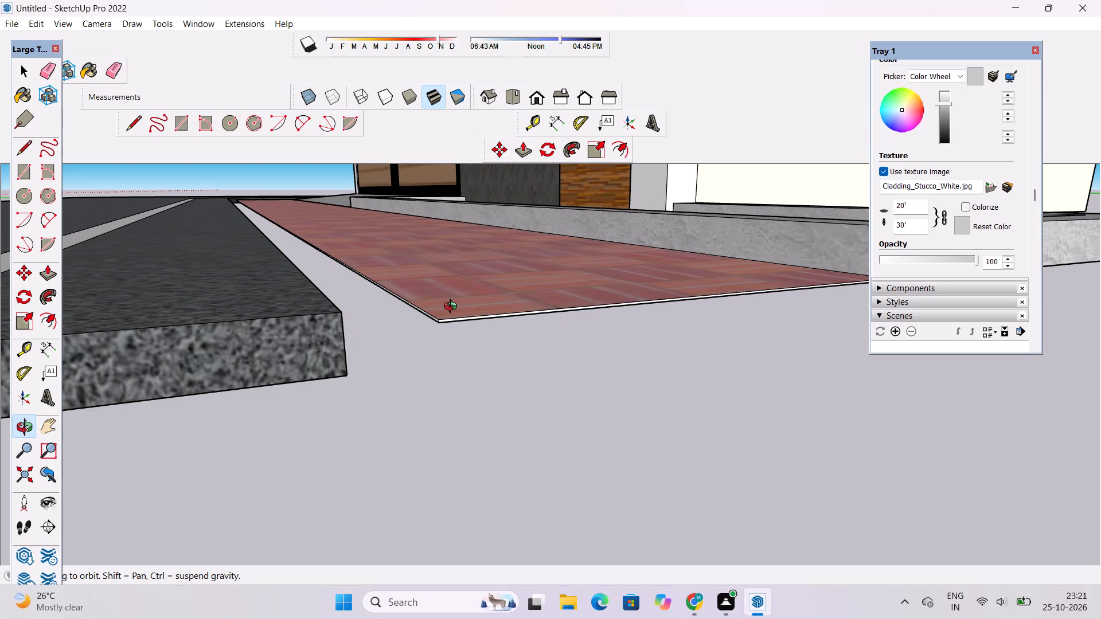
scroll(453, 308, "down", 1)
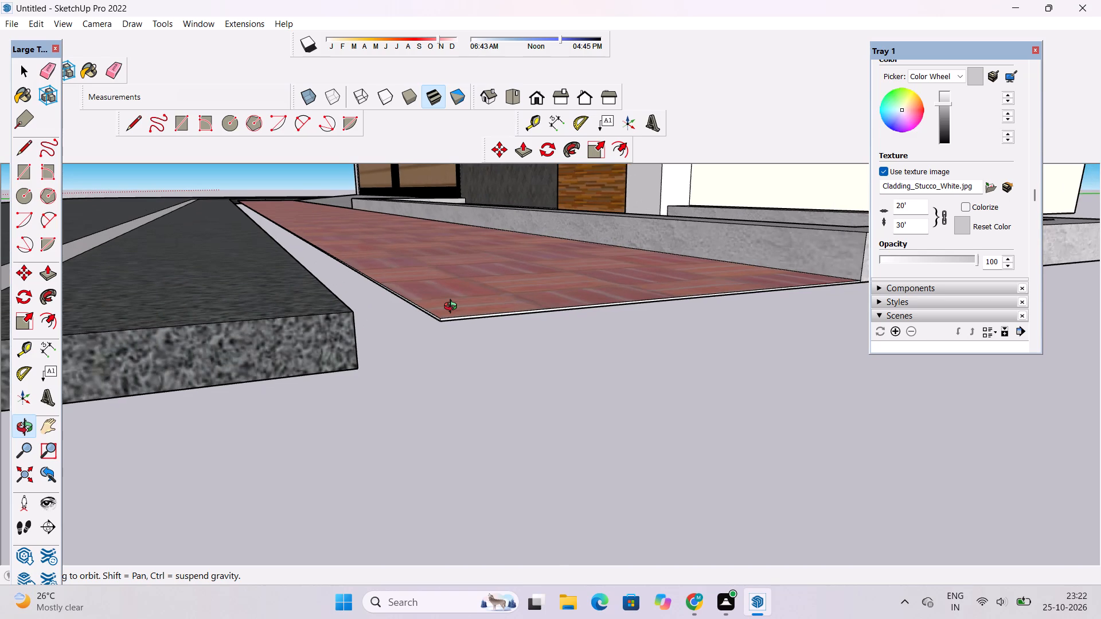
left_click_drag(457, 315, 464, 320)
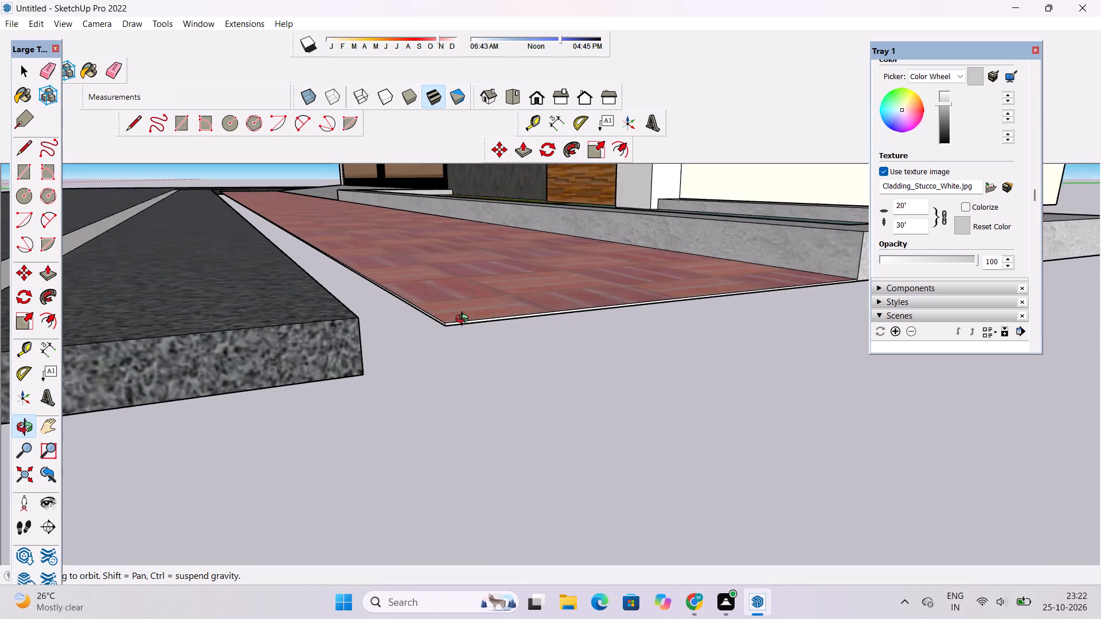
left_click_drag(464, 320, 485, 356)
scroll(490, 357, "down", 4)
scroll(491, 374, "up", 4)
scroll(491, 374, "down", 4)
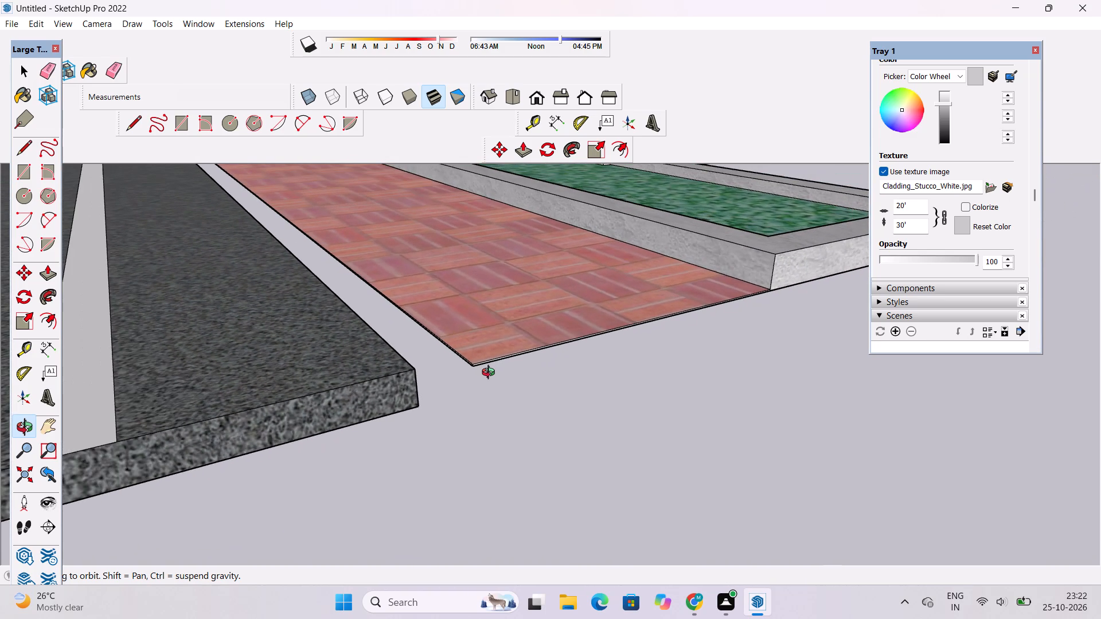
scroll(502, 383, "up", 1)
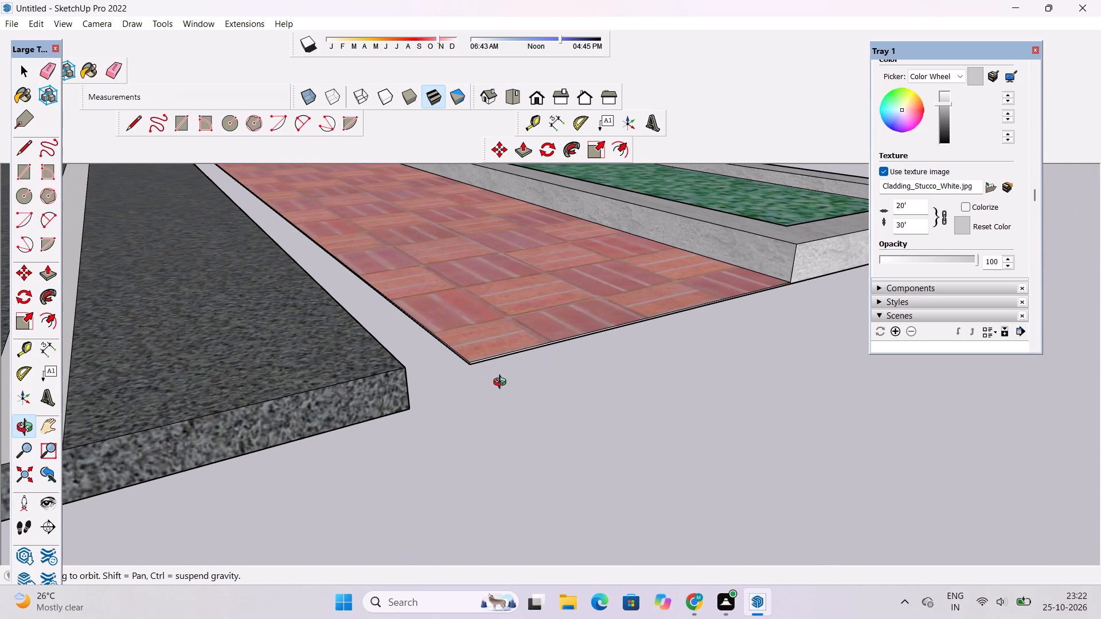
scroll(502, 383, "down", 1)
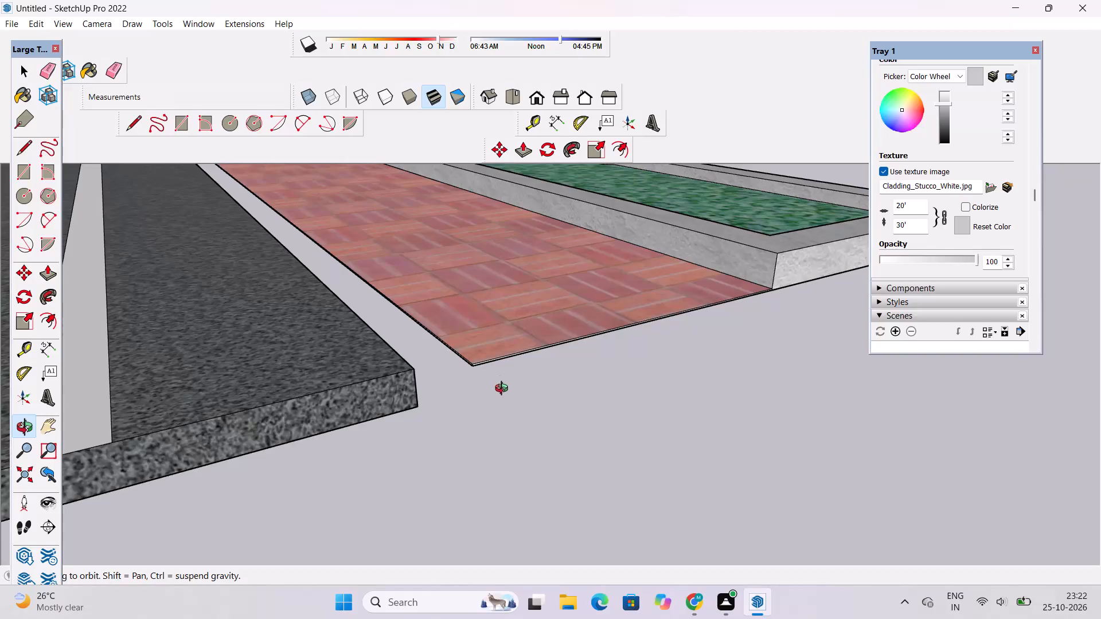
left_click_drag(499, 399, 532, 410, "shift")
scroll(532, 410, "down", 1)
left_click(532, 410, "shift")
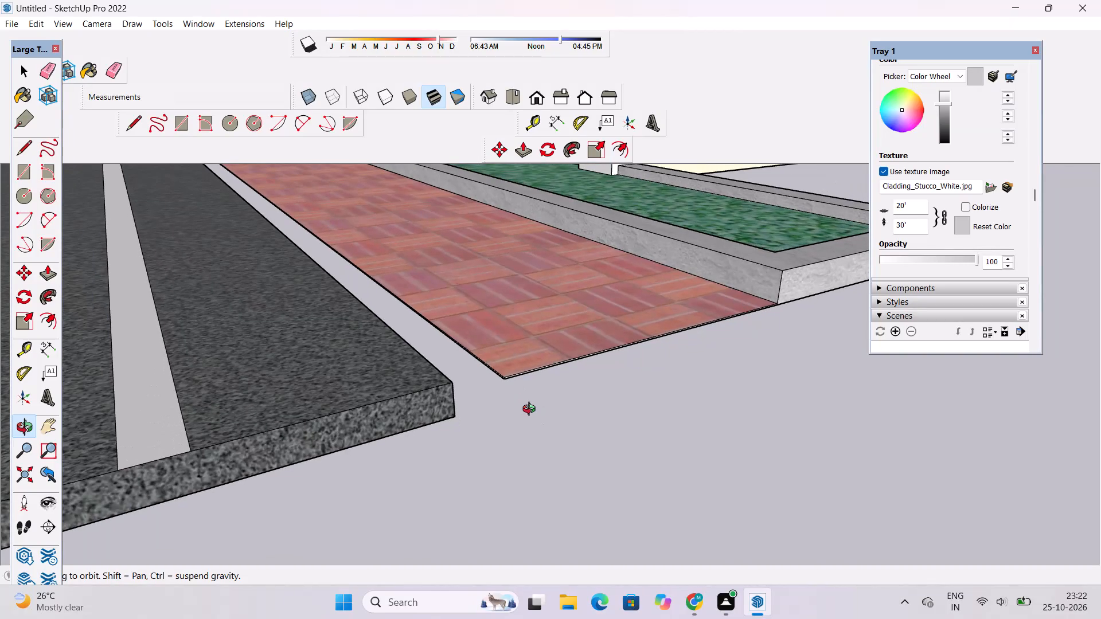
scroll(532, 410, "up", 1)
left_click_drag(532, 410, 483, 442, "shift")
scroll(481, 441, "down", 3, "shift")
left_click(485, 431, "shift")
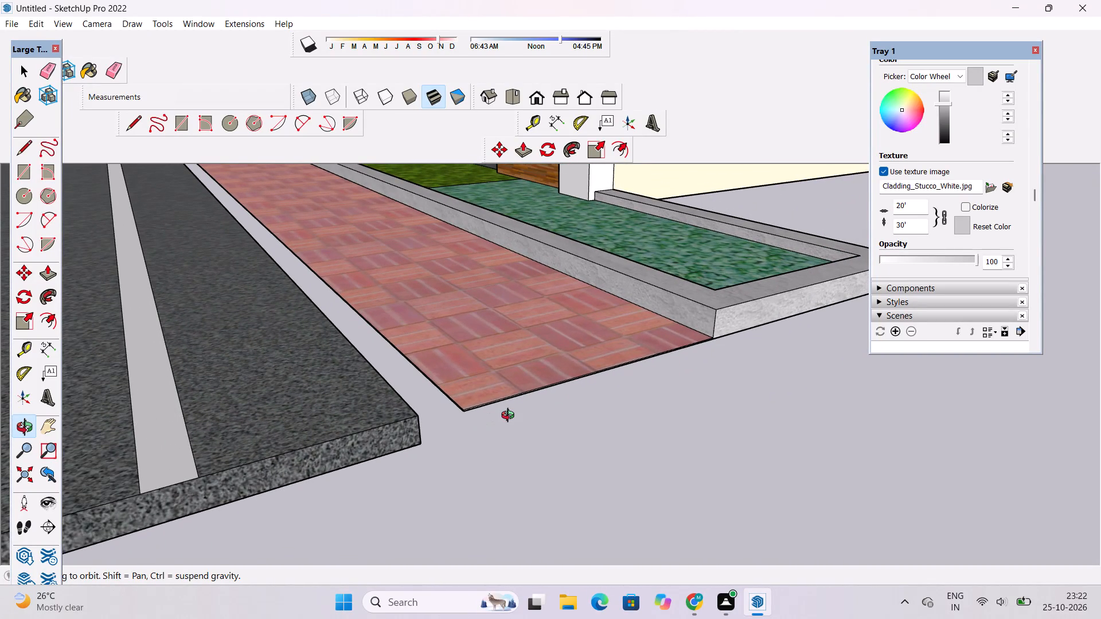
scroll(516, 419, "down", 3)
scroll(581, 467, "down", 3)
left_click_drag(549, 416, 546, 452, "shift")
left_click_drag(546, 452, 619, 472)
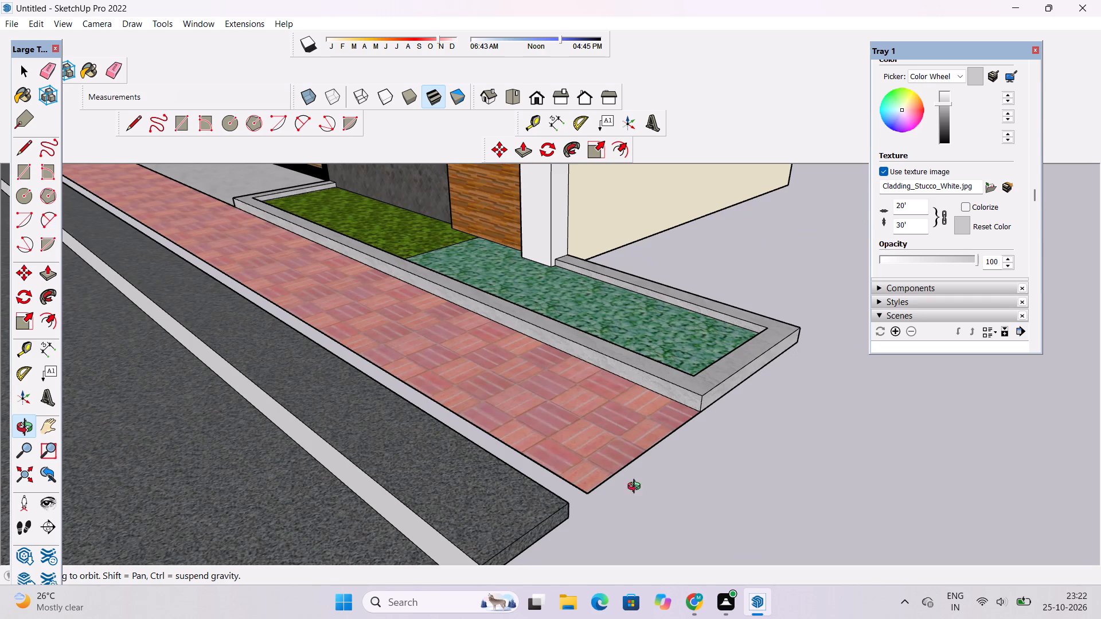
scroll(553, 406, "down", 7)
left_click_drag(557, 410, 570, 439, "shift")
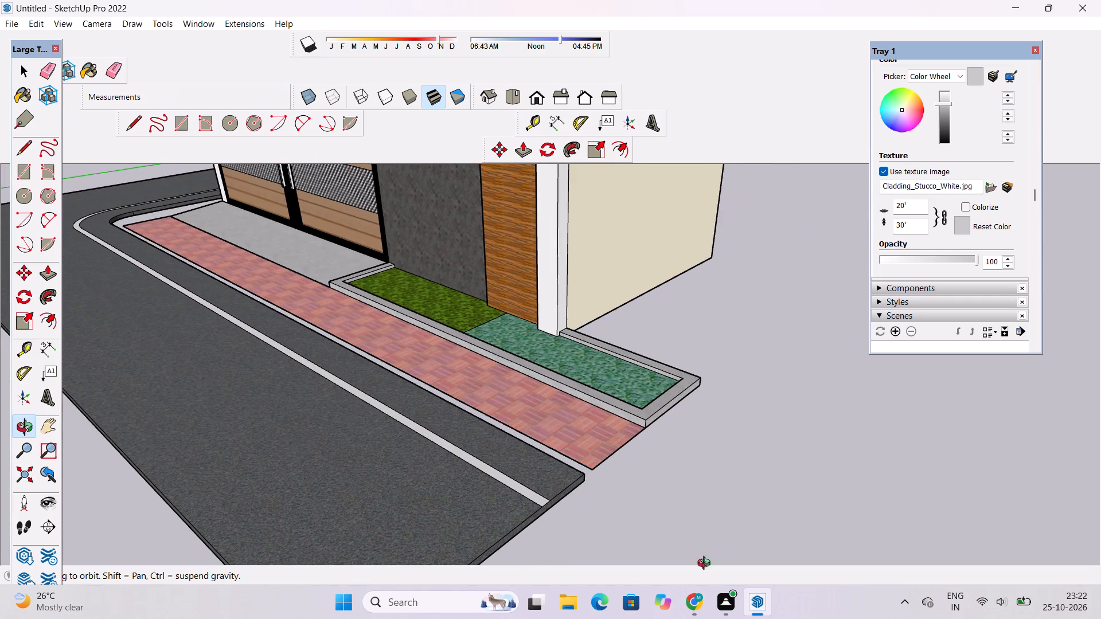
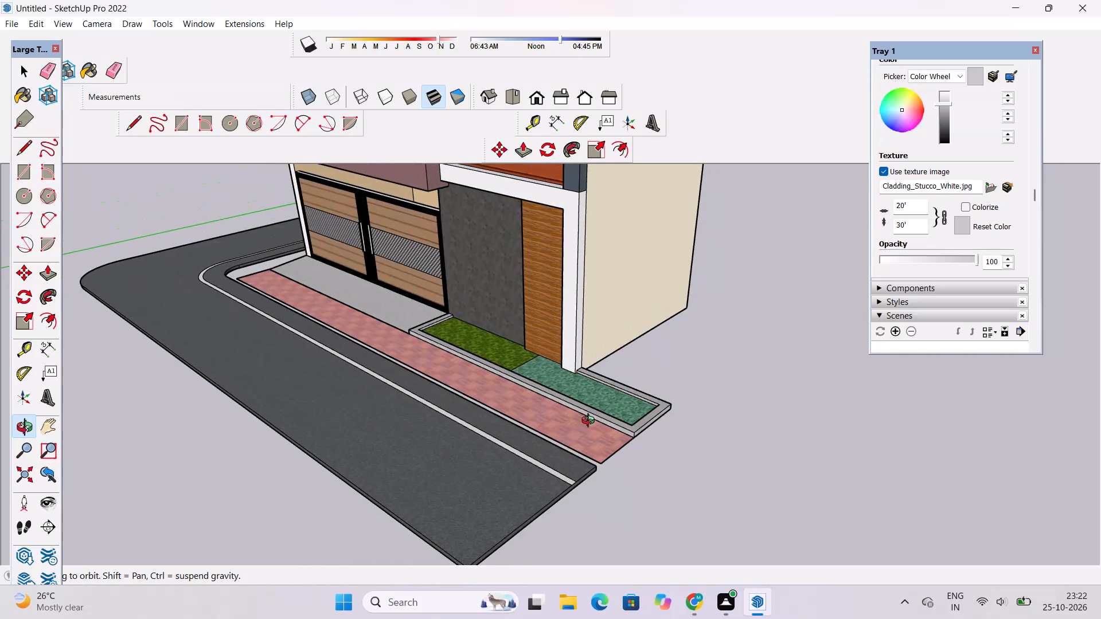
Examine the underside of the road and footpath slabs, the street corner, and the house's whole front elevation.
left_click_drag(583, 422, 586, 436)
left_click_drag(282, 456, 459, 239)
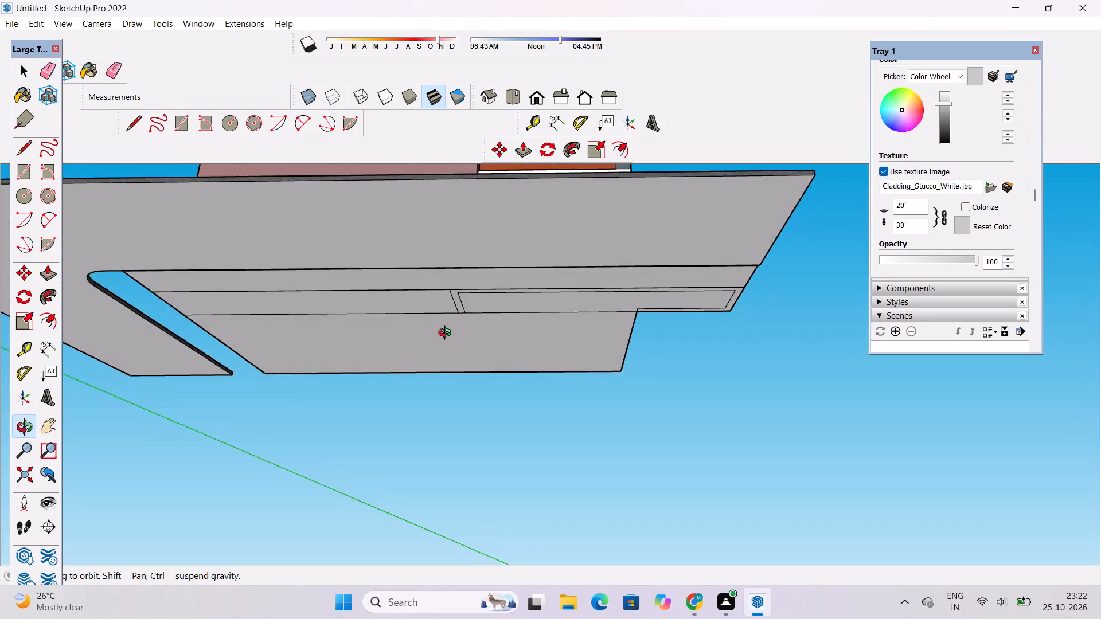
scroll(447, 334, "up", 2)
scroll(447, 309, "down", 5)
left_click_drag(471, 273, 472, 323)
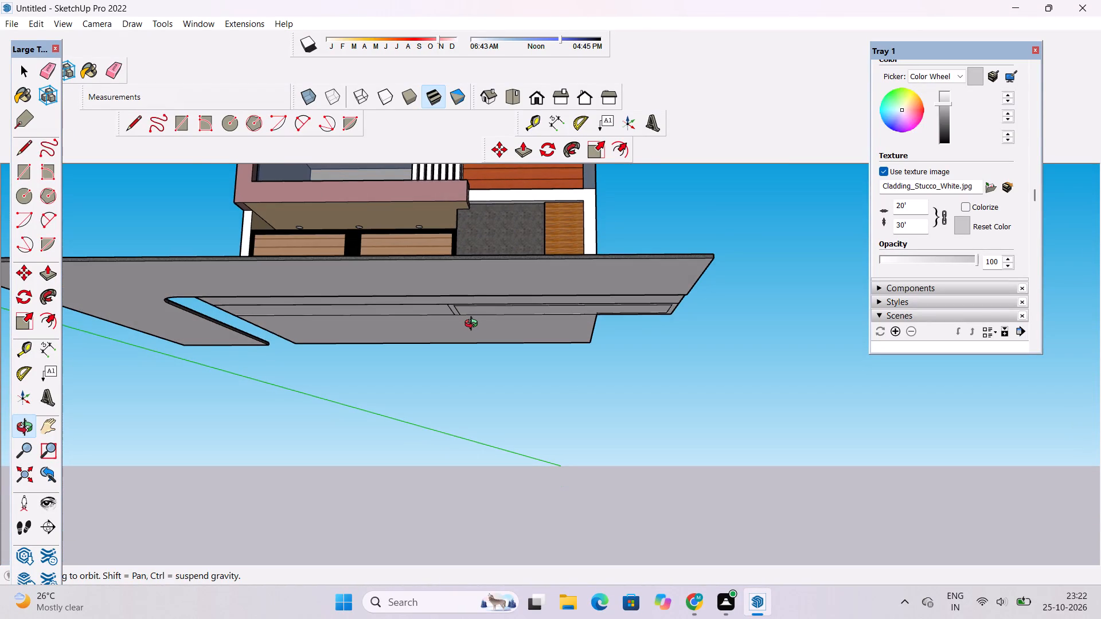
scroll(474, 325, "down", 1)
left_click_drag(474, 325, 470, 345)
left_click_drag(482, 325, 481, 495)
left_click_drag(336, 393, 587, 384, "shift")
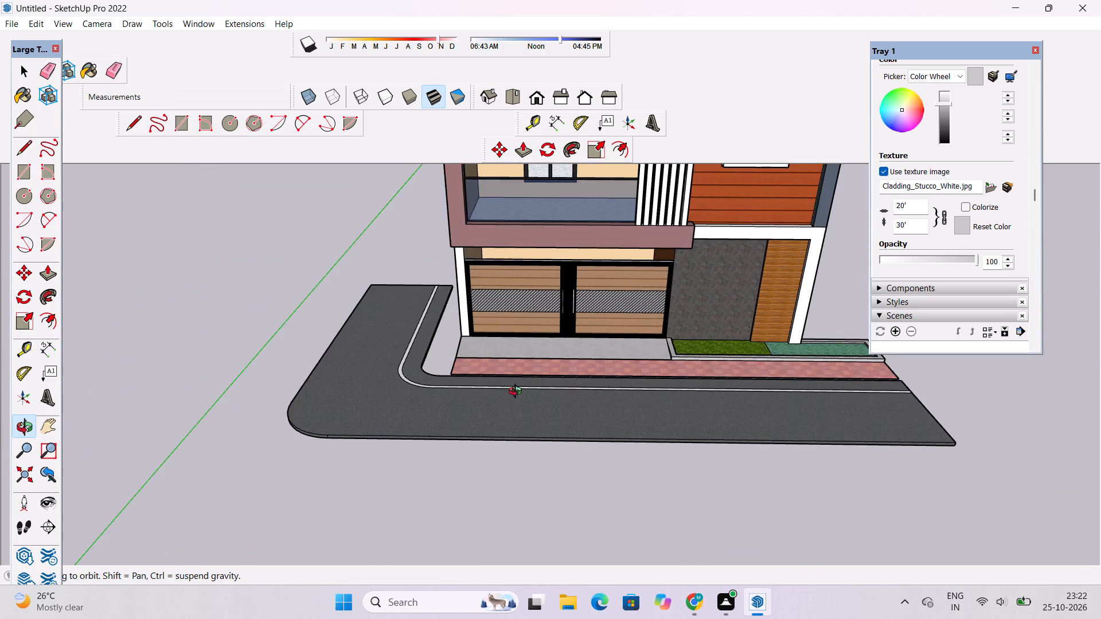
scroll(328, 371, "down", 2)
left_click_drag(284, 371, 564, 354)
scroll(564, 354, "down", 3)
left_click_drag(632, 374, 564, 401, "shift")
left_click_drag(617, 394, 397, 421)
scroll(397, 421, "down", 4)
left_click_drag(636, 393, 623, 432, "shift")
left_click_drag(521, 443, 479, 350)
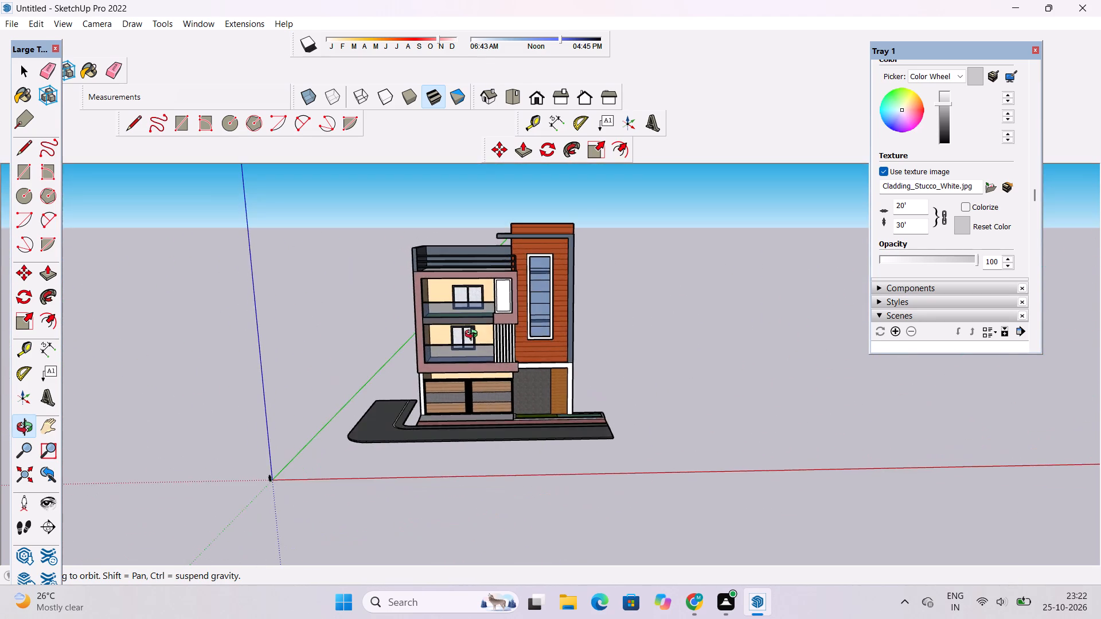
scroll(473, 335, "up", 8)
scroll(471, 335, "down", 3)
left_click_drag(471, 335, 474, 370, "shift")
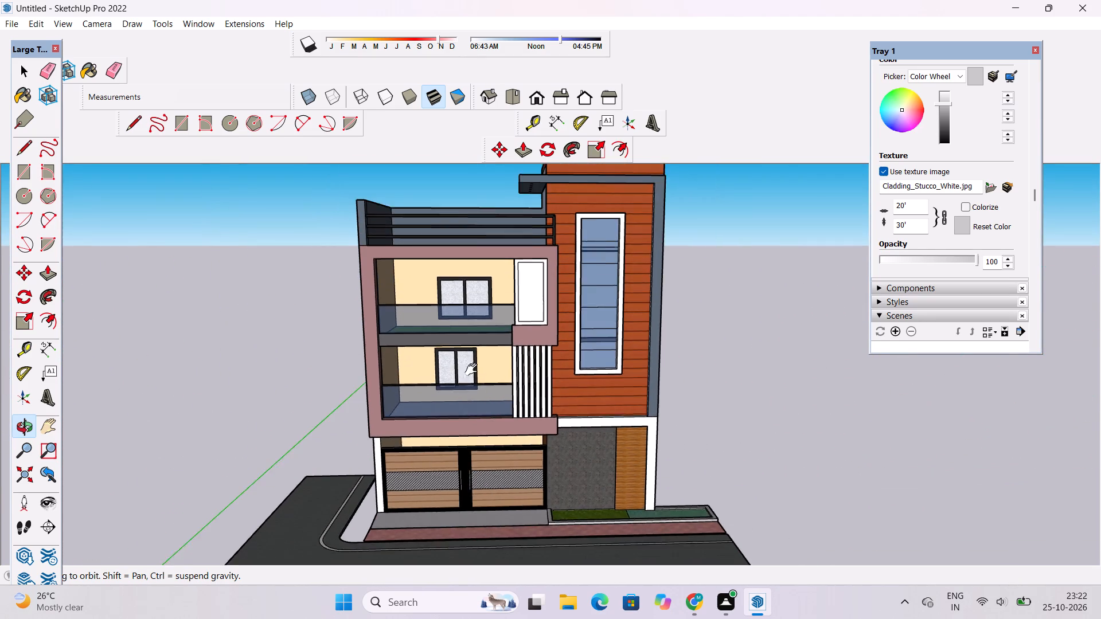
left_click_drag(474, 370, 474, 370, "shift")
scroll(498, 334, "up", 2)
left_click_drag(497, 332, 479, 334, "shift")
scroll(884, 179, "up", 2)
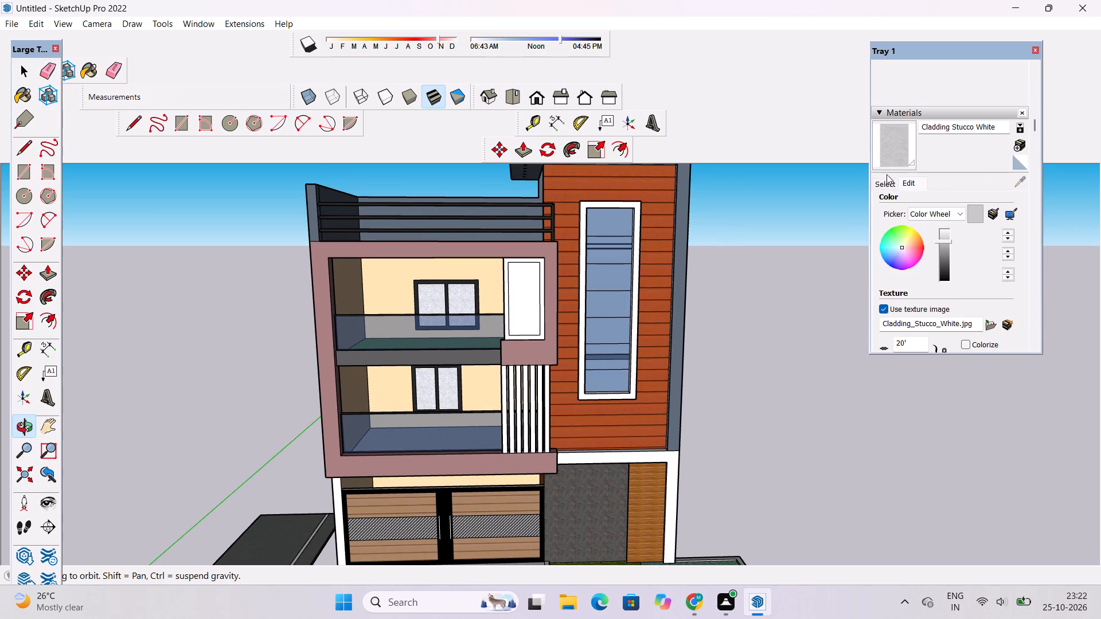
Switch the material library to the Patterns collection.
left_click(889, 179)
left_click(927, 199)
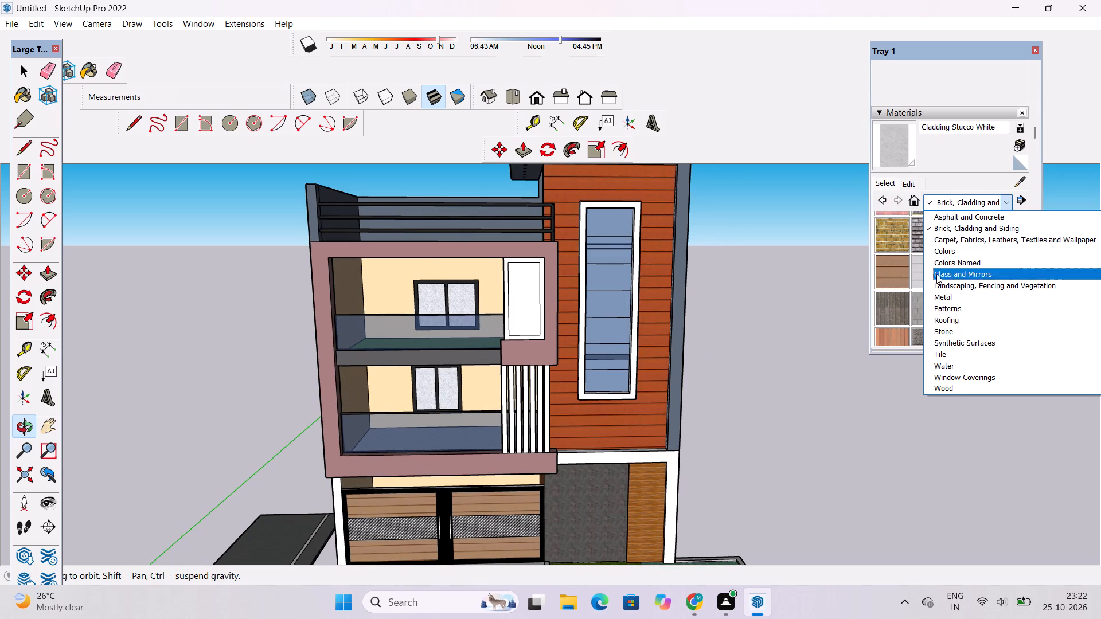
left_click(936, 308)
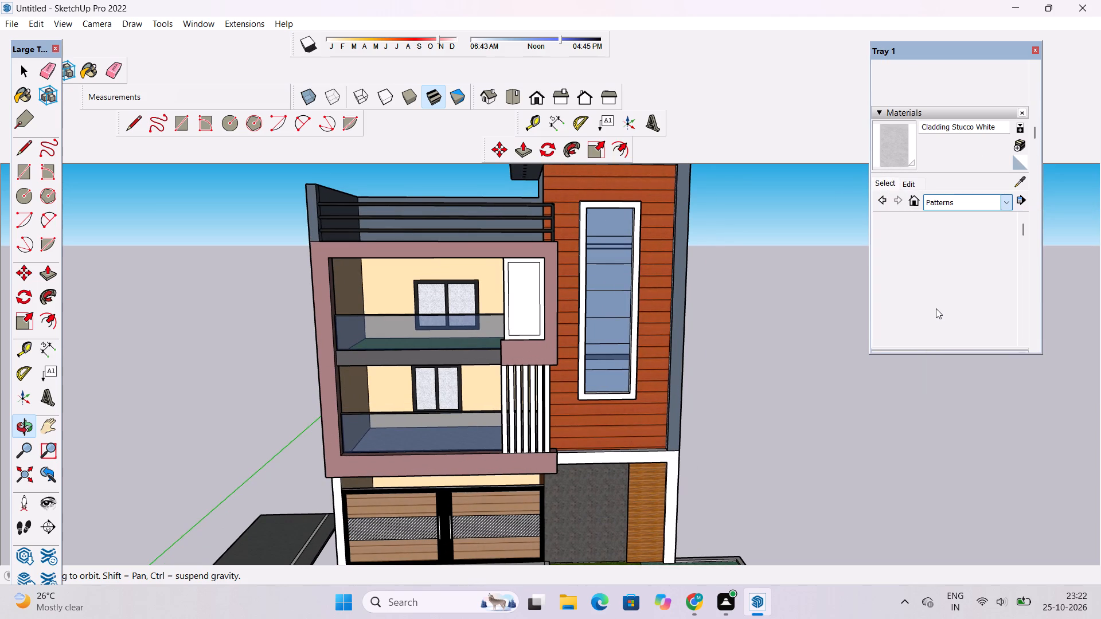
scroll(831, 227, "down", 2)
Examine the front facade, from the tower and balconies down to the gate, planters and footpath, for surfaces still lacking material.
scroll(244, 407, "down", 4)
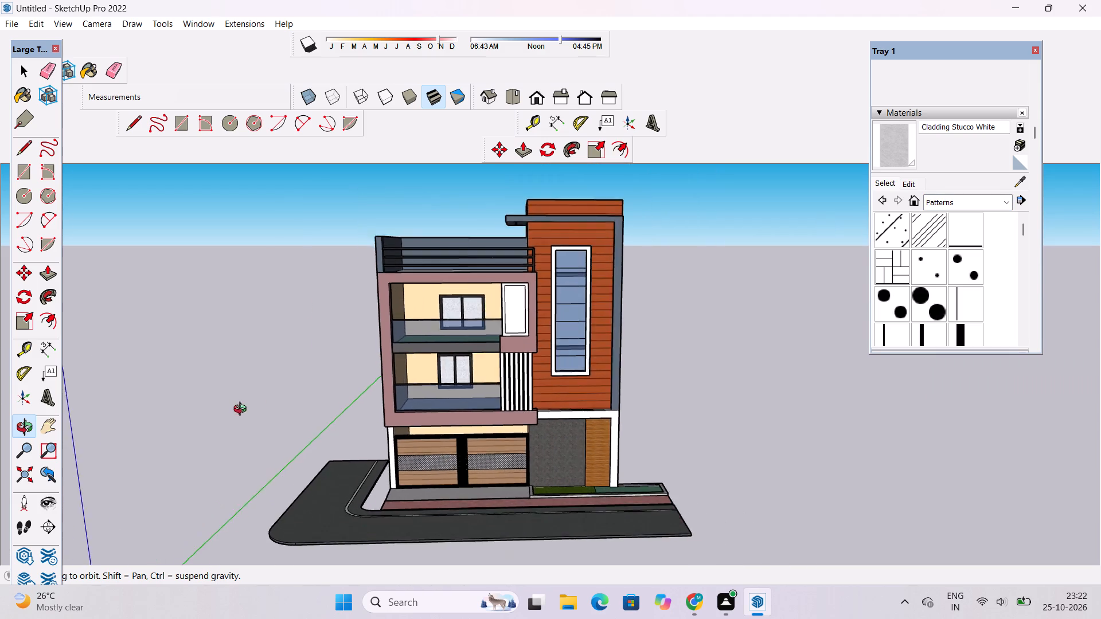
scroll(243, 410, "down", 2)
scroll(444, 424, "up", 5)
scroll(178, 425, "down", 4)
scroll(537, 401, "up", 3)
left_click_drag(549, 296, 561, 320)
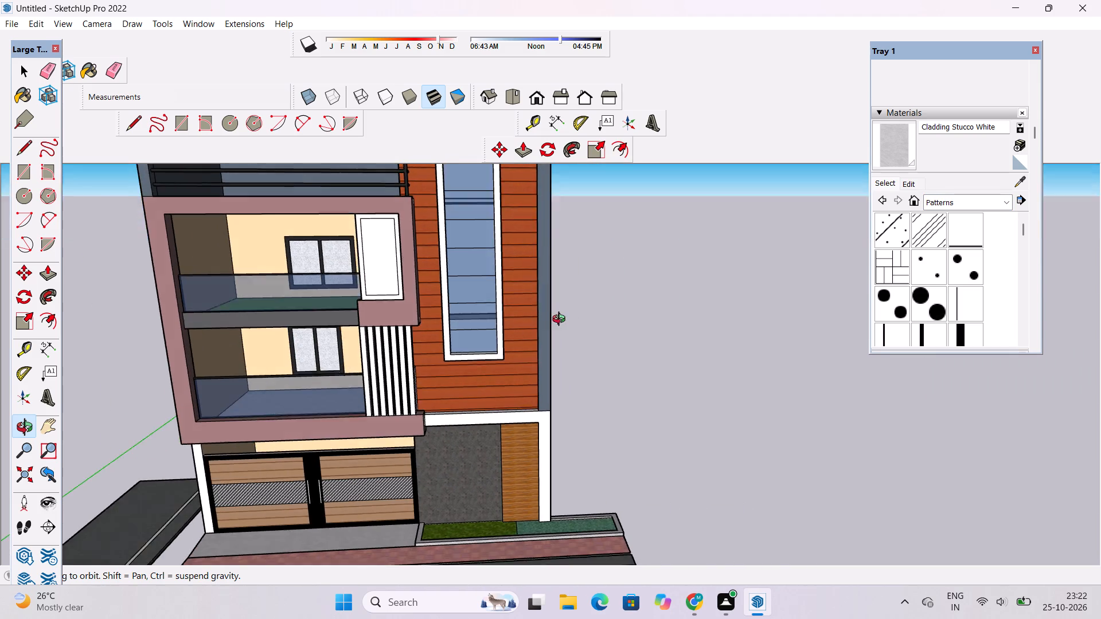
left_click_drag(561, 320, 561, 326)
scroll(562, 327, "down", 4)
left_click_drag(564, 345, 565, 362)
scroll(378, 440, "up", 3)
left_click_drag(333, 448, 363, 427, "shift")
left_click_drag(554, 453, 478, 450)
scroll(473, 446, "down", 3, "shift")
left_click_drag(435, 455, 498, 469, "shift")
left_click_drag(516, 441, 476, 460)
left_click_drag(477, 464, 562, 493, "shift")
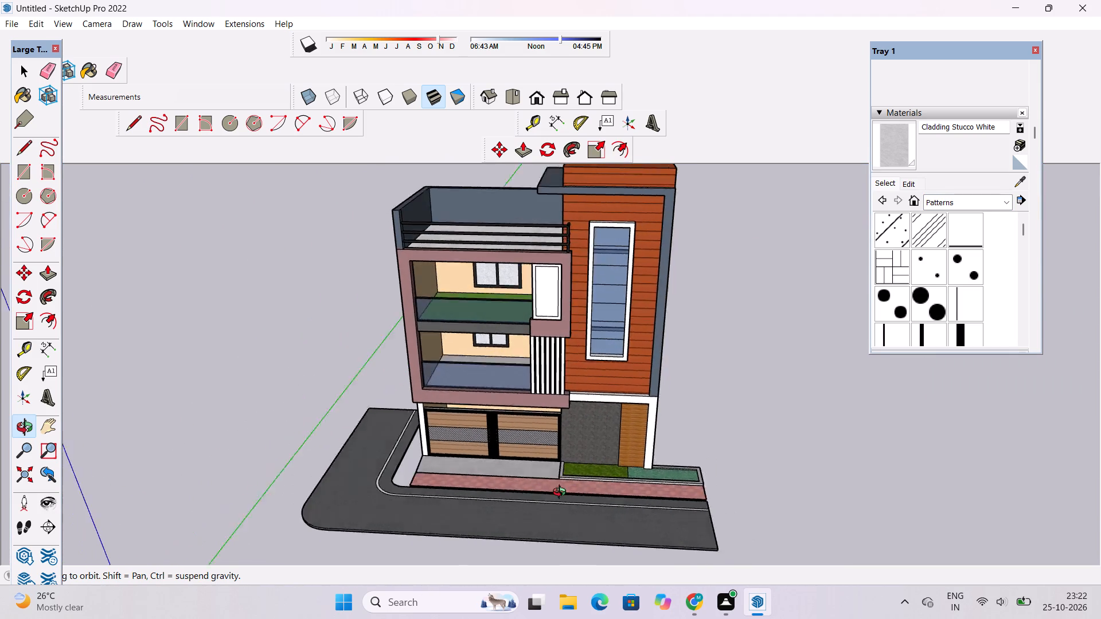
left_click_drag(562, 493, 575, 497, "shift")
scroll(549, 448, "up", 2)
left_click_drag(520, 449, 509, 472, "shift")
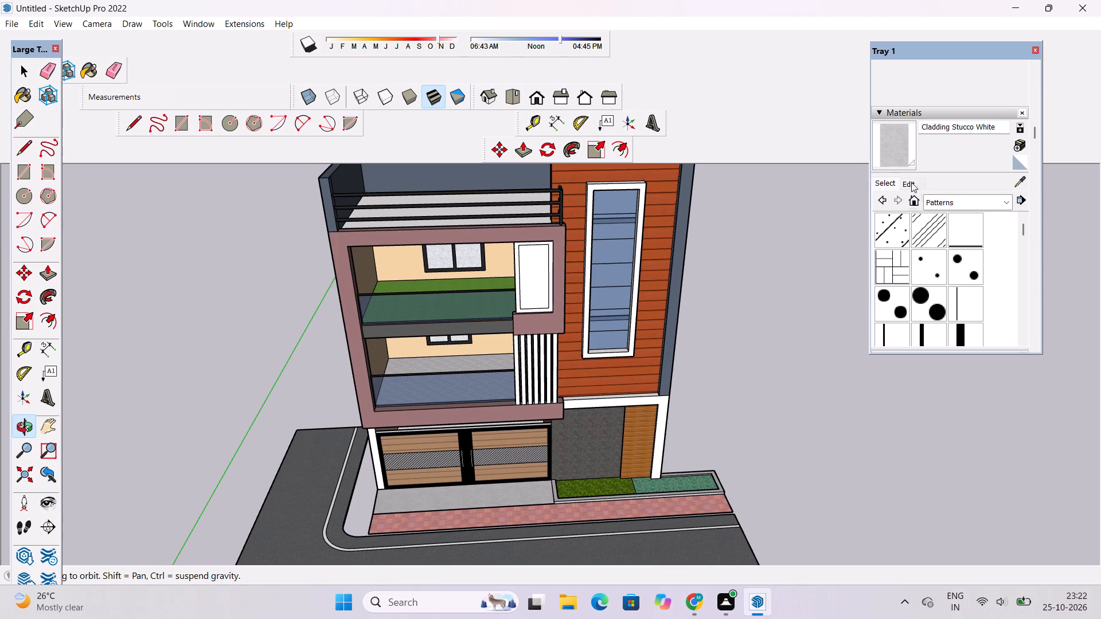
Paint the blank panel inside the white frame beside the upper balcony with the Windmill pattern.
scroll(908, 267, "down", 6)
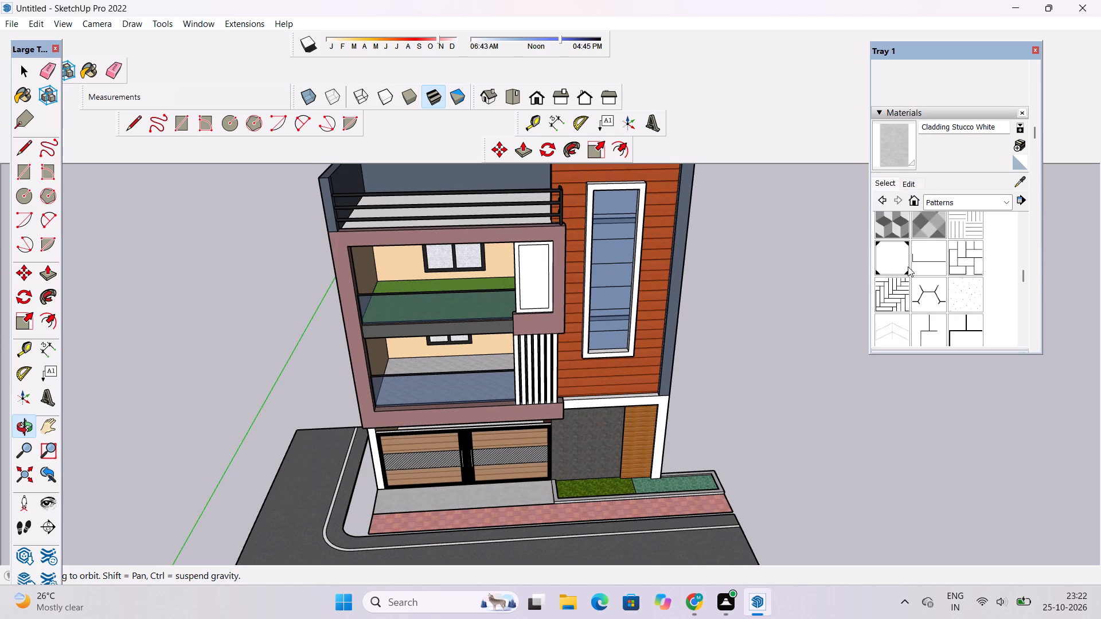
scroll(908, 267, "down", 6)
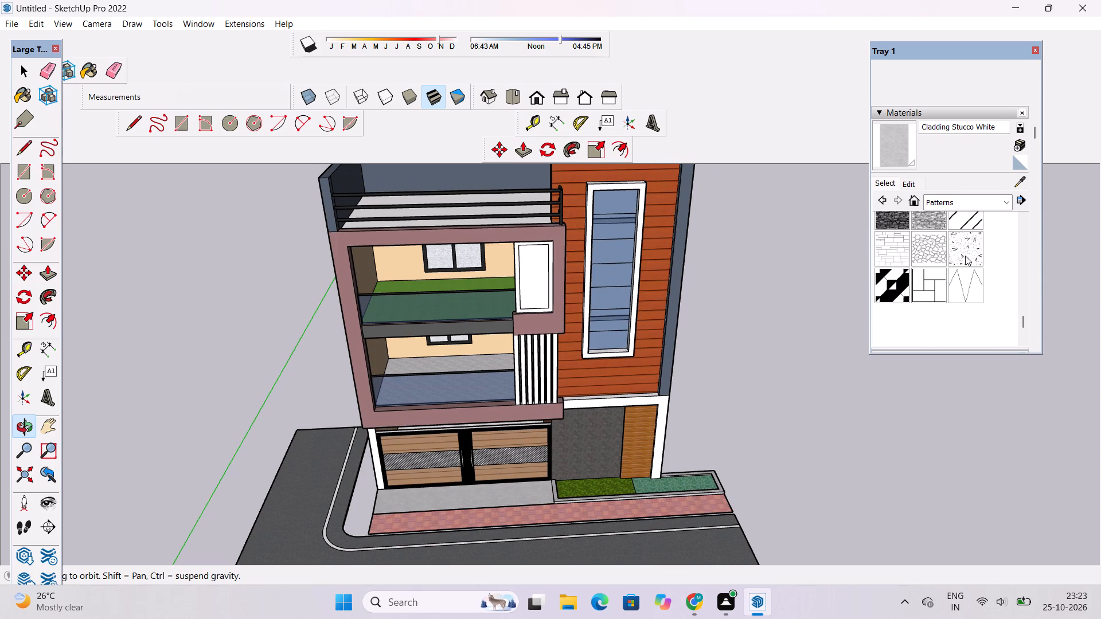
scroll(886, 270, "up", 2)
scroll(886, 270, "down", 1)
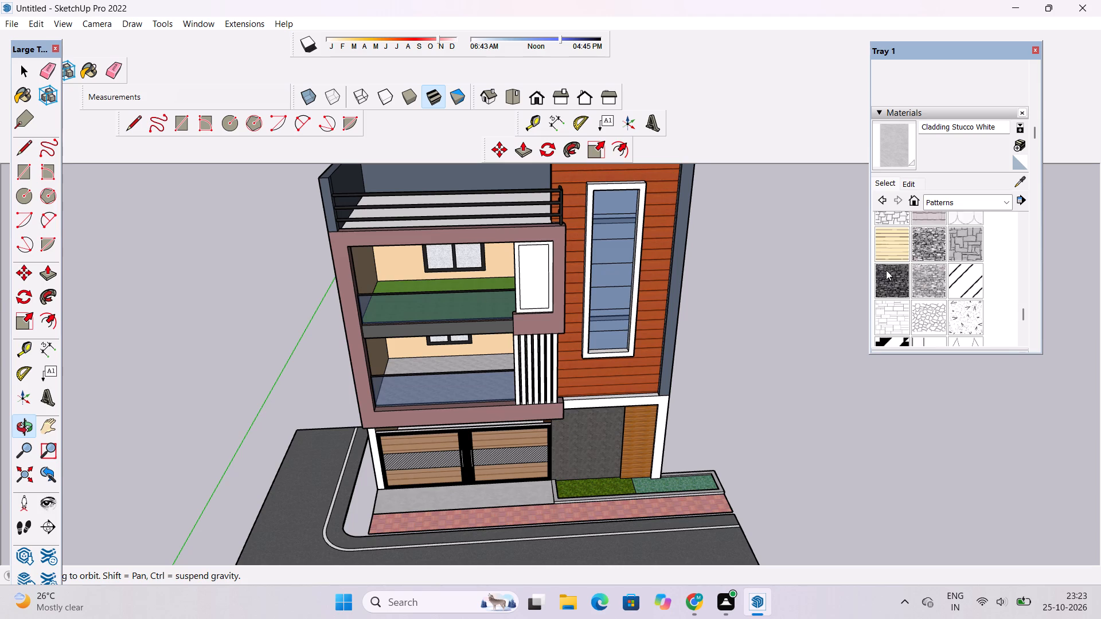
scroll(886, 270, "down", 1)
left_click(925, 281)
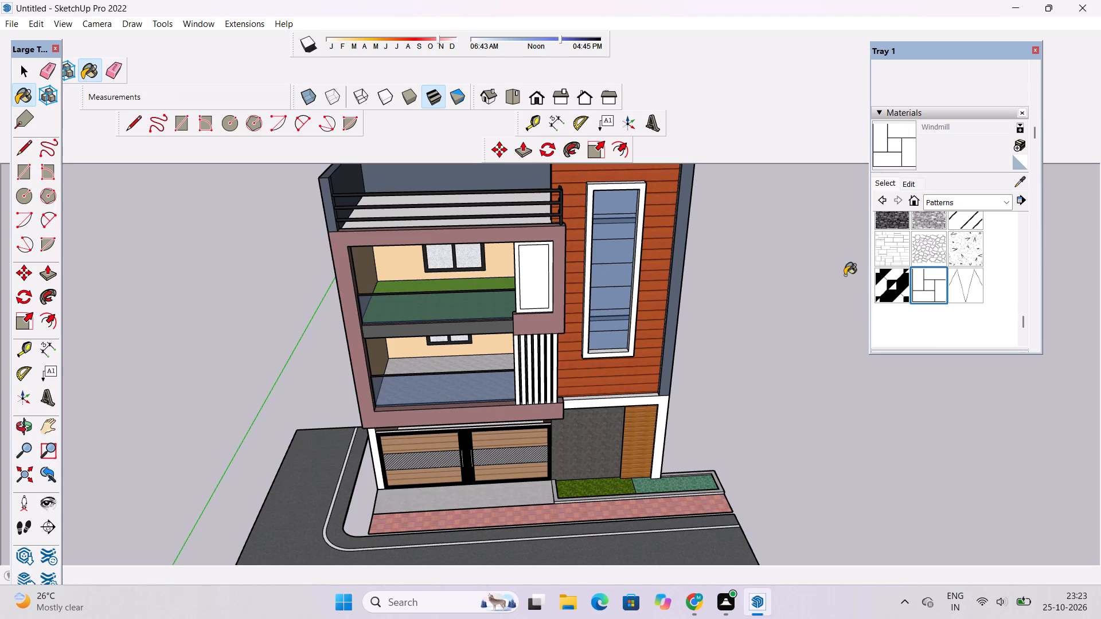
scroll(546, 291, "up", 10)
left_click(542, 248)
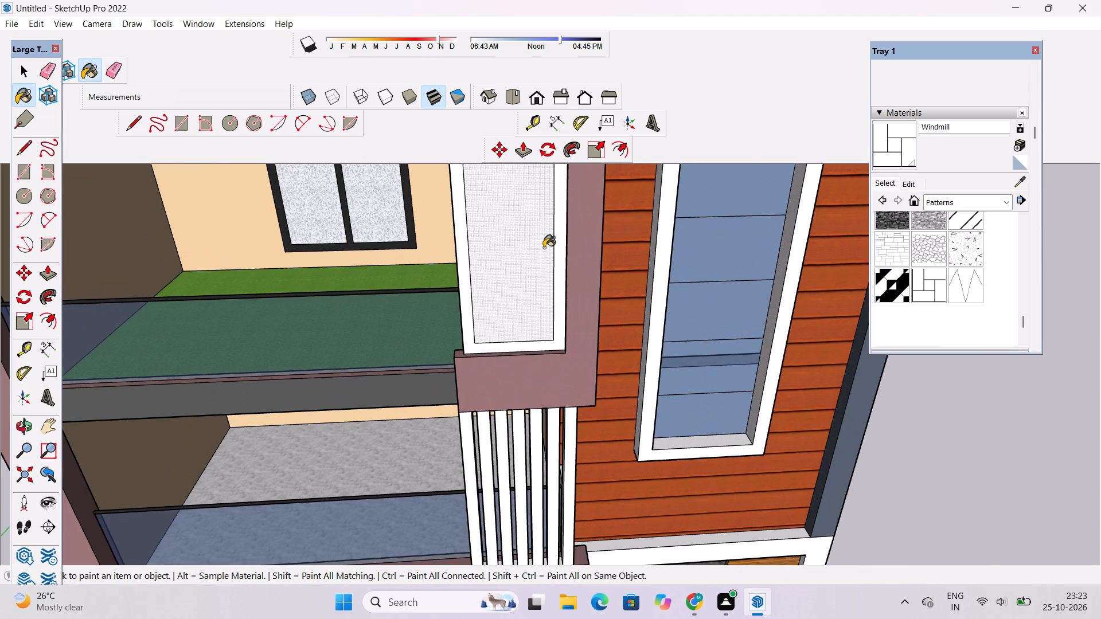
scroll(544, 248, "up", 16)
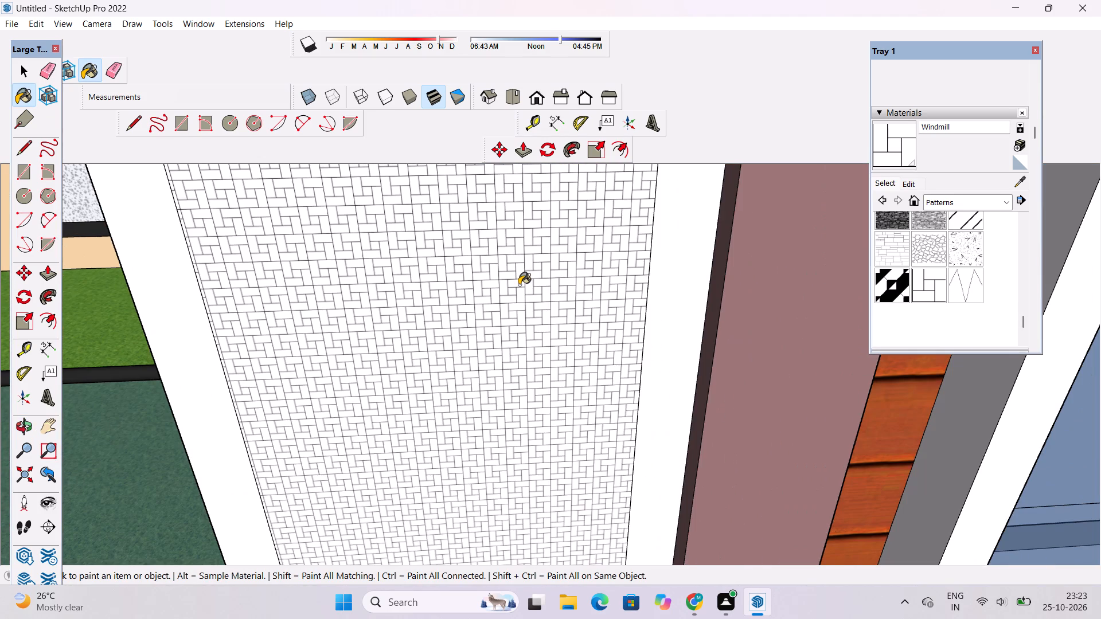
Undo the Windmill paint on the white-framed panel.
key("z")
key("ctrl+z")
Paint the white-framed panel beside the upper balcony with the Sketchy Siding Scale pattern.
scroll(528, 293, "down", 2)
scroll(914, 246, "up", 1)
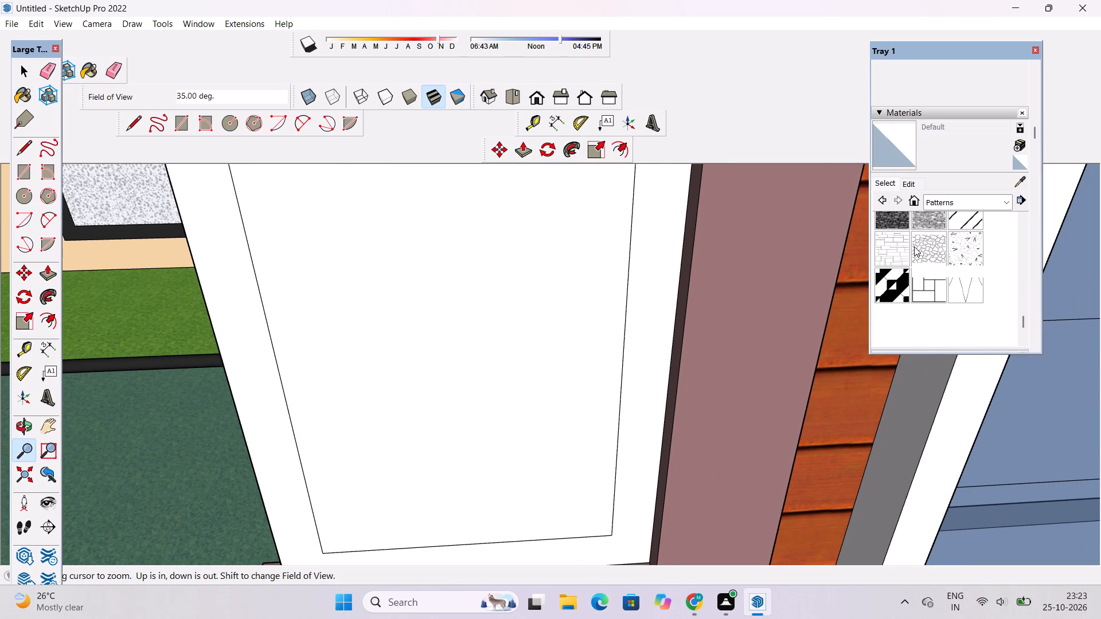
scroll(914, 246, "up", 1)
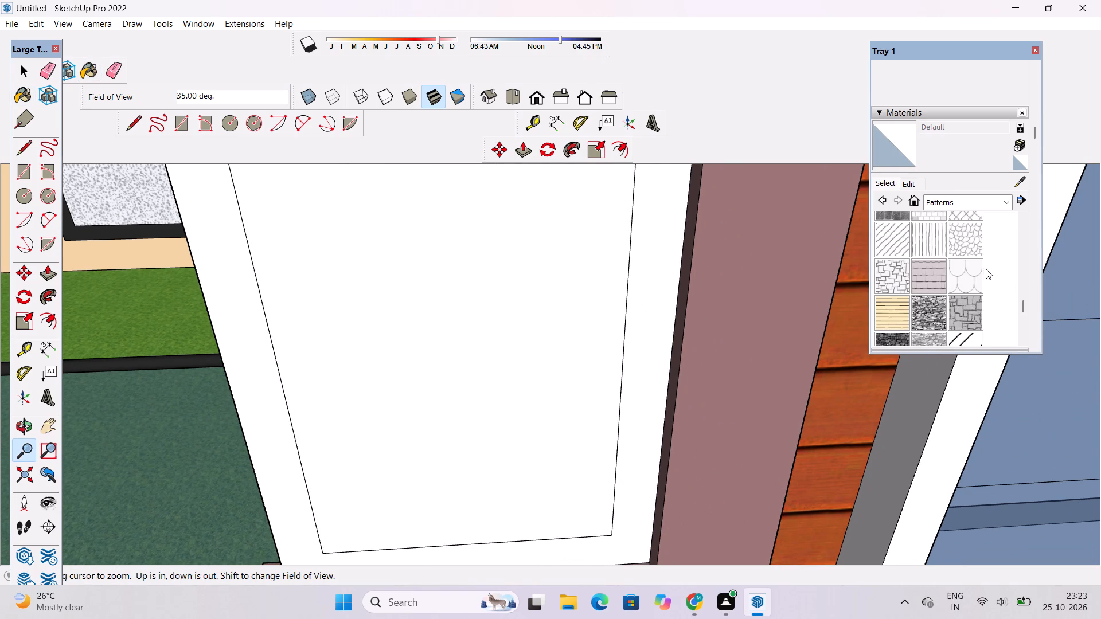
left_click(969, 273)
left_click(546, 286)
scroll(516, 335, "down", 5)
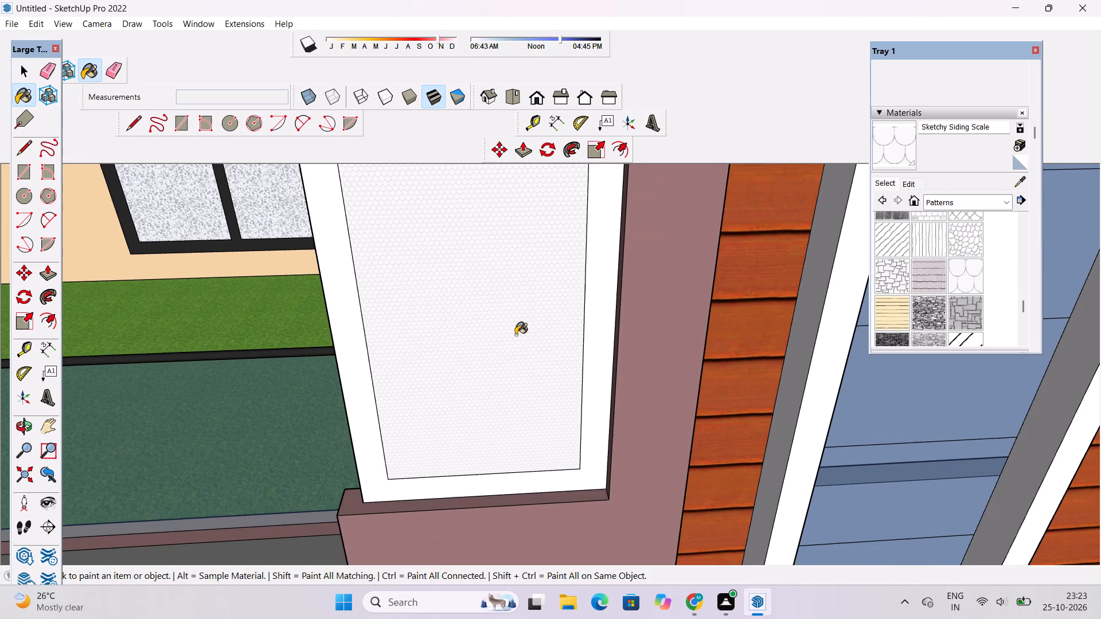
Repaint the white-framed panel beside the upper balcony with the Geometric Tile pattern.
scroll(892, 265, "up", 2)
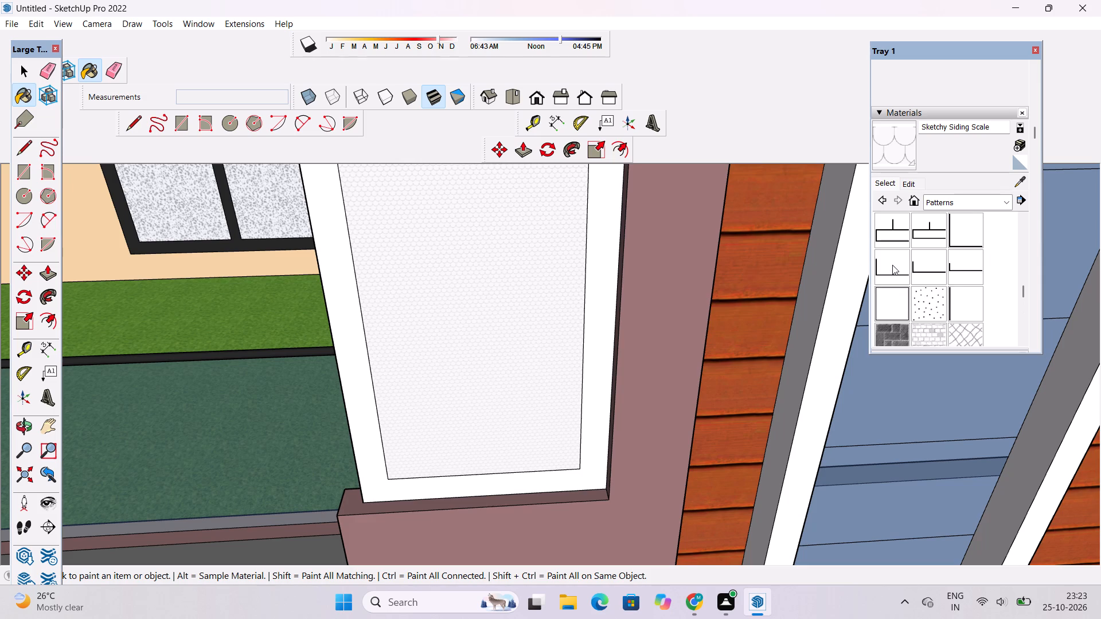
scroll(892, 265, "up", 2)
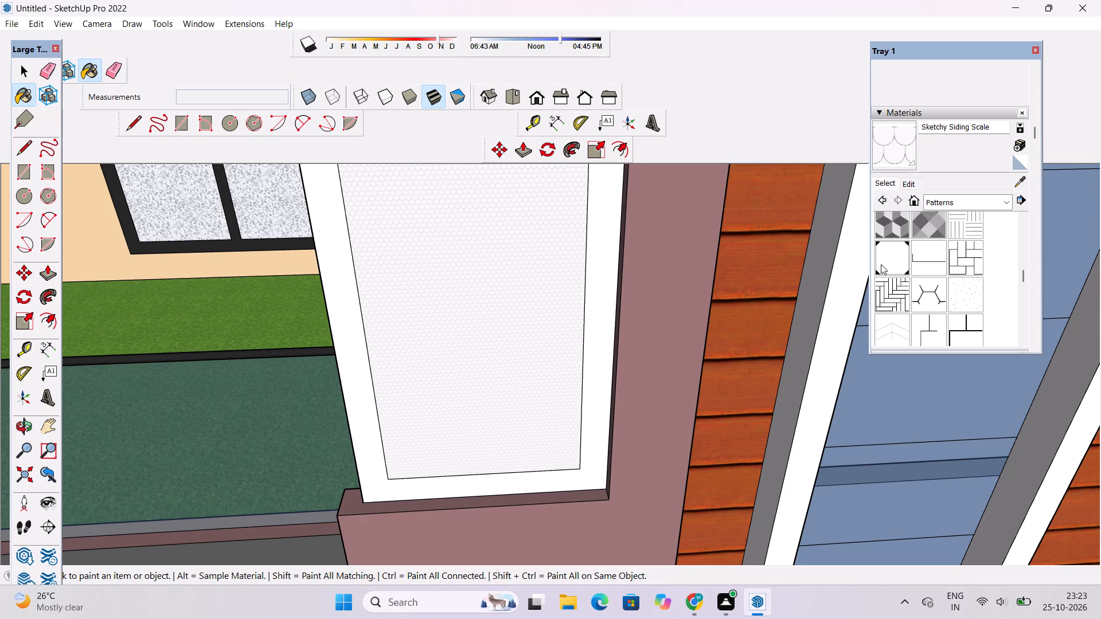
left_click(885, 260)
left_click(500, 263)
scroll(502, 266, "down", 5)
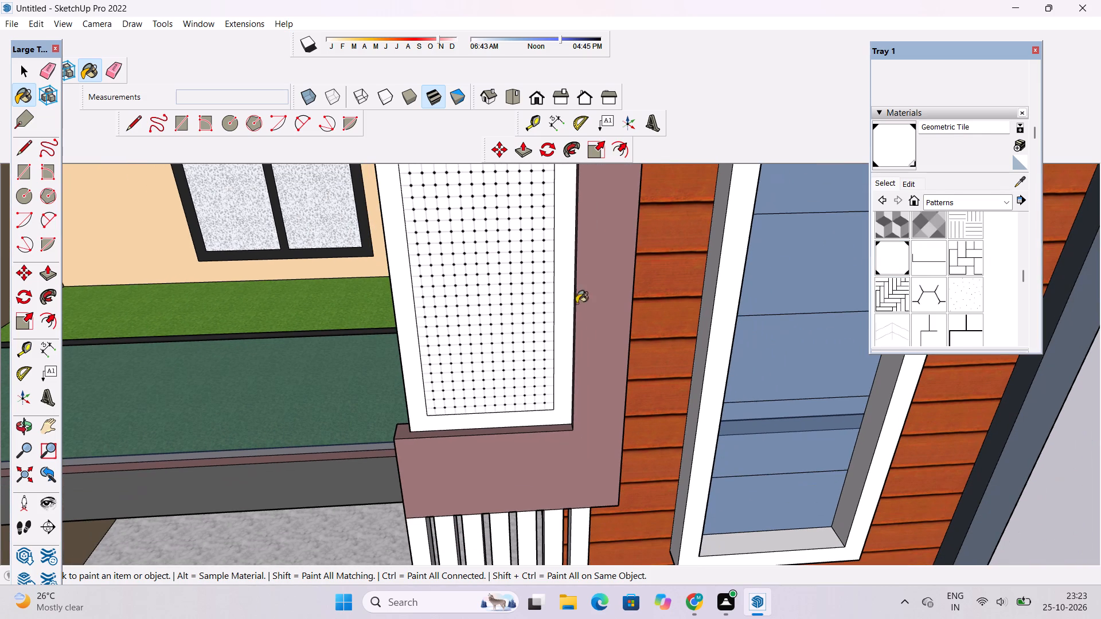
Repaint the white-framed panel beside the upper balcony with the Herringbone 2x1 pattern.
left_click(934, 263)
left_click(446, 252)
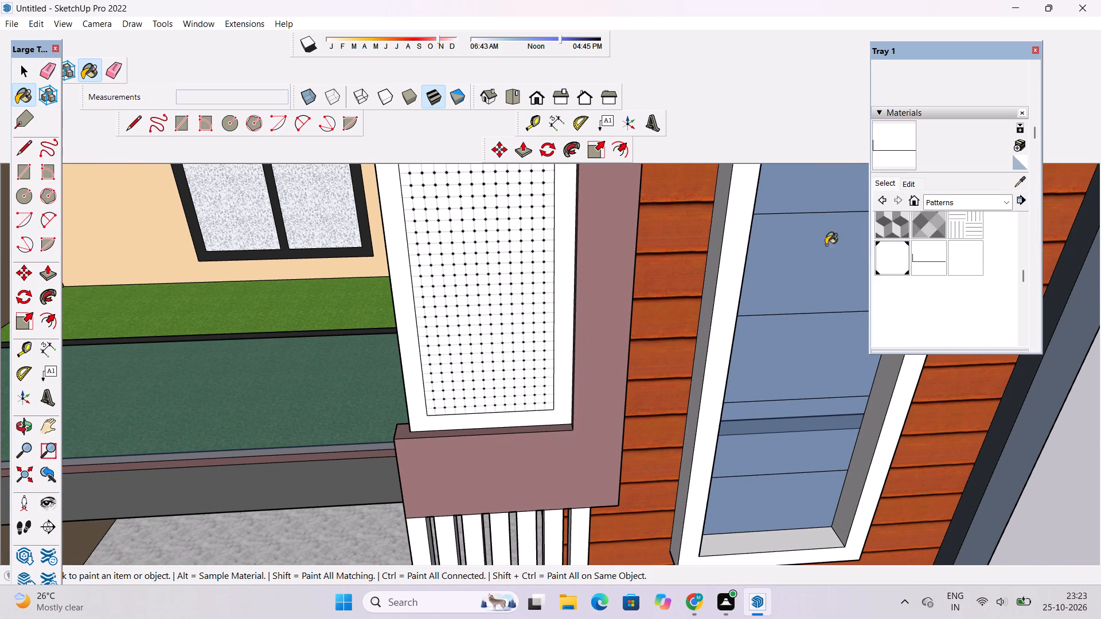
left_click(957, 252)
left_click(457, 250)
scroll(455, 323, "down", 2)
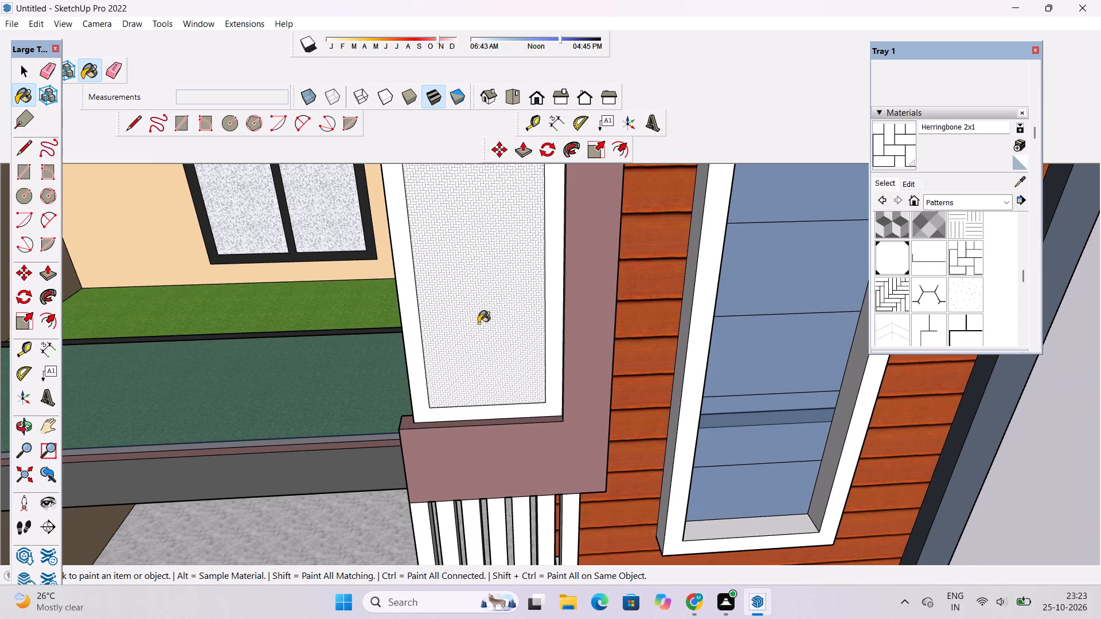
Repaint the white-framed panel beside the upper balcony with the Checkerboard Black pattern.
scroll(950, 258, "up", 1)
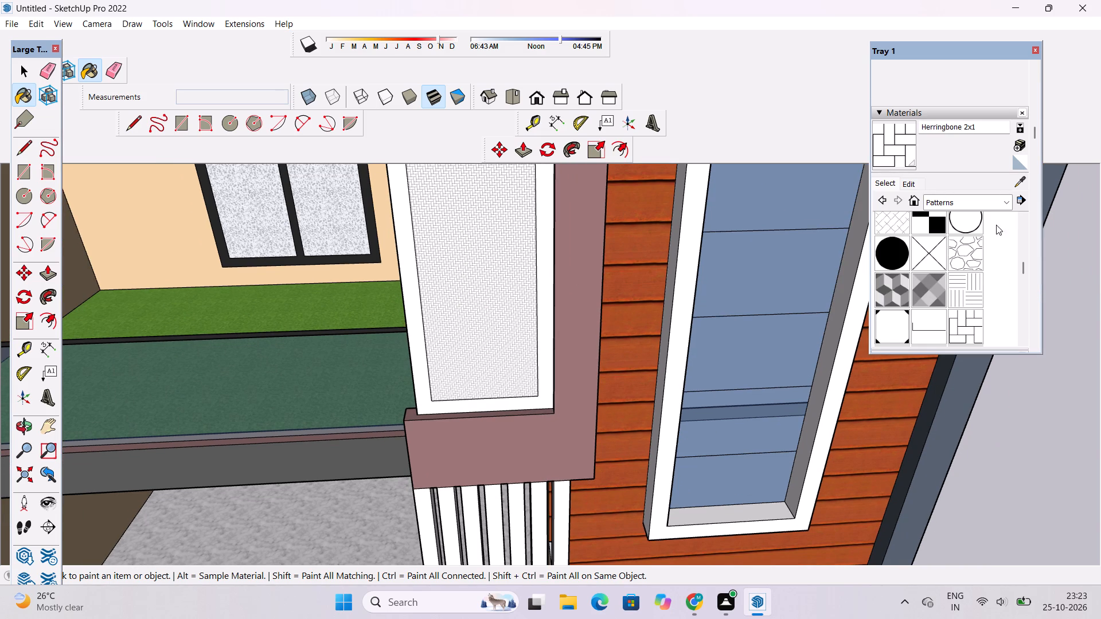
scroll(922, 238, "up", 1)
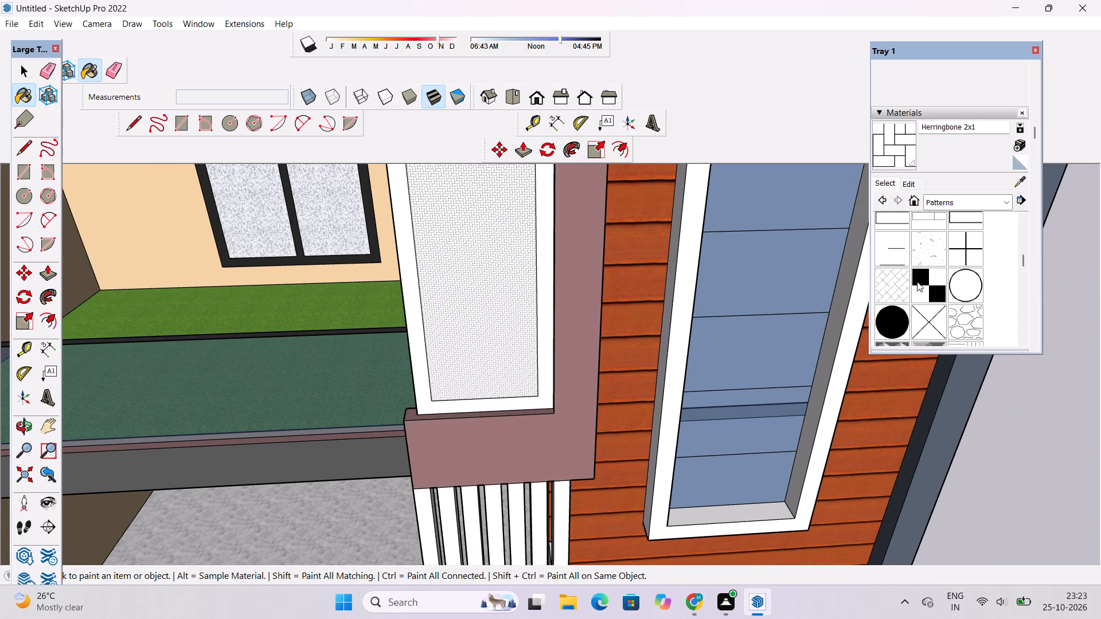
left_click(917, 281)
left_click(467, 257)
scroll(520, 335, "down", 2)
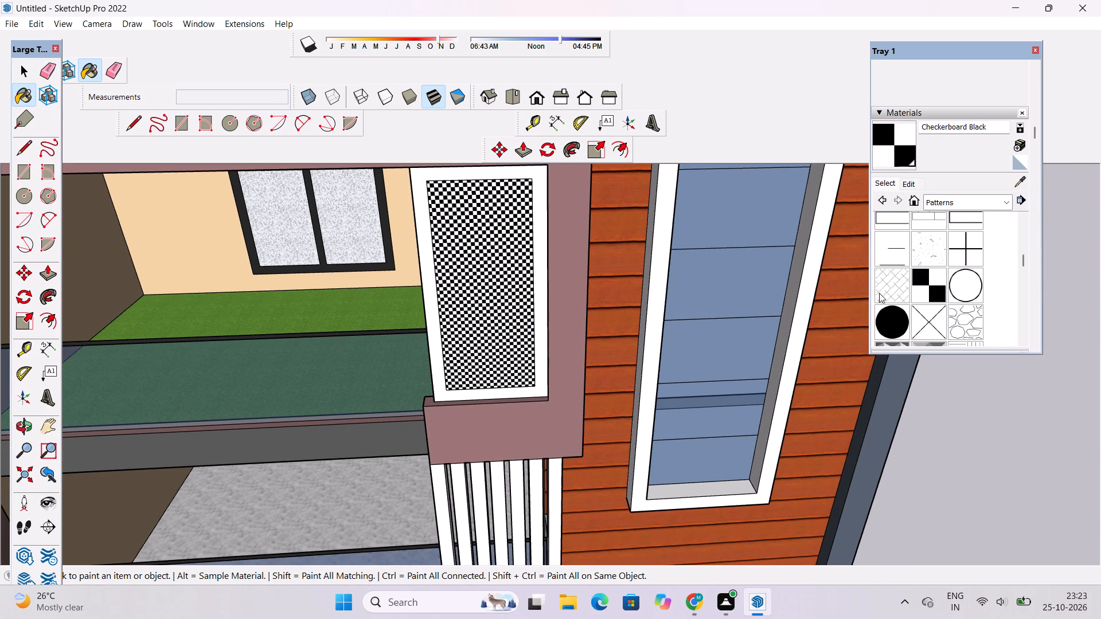
Repaint the white-framed panel beside the upper balcony with the Diamond Stripes pattern.
scroll(893, 291, "up", 1)
scroll(907, 309, "down", 2)
left_click(942, 301)
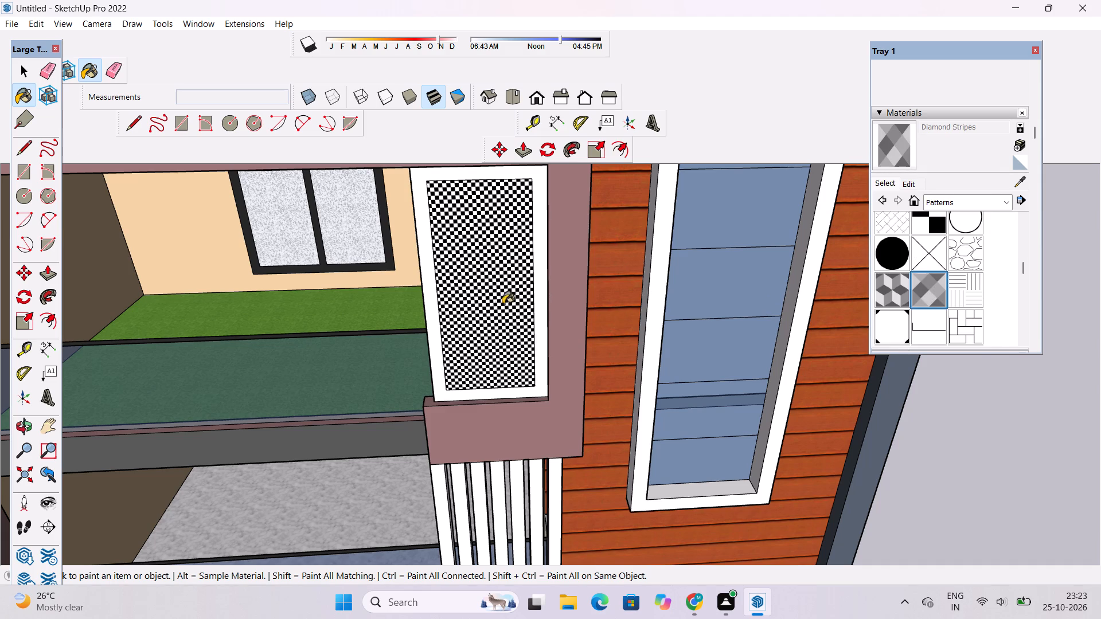
left_click(491, 298)
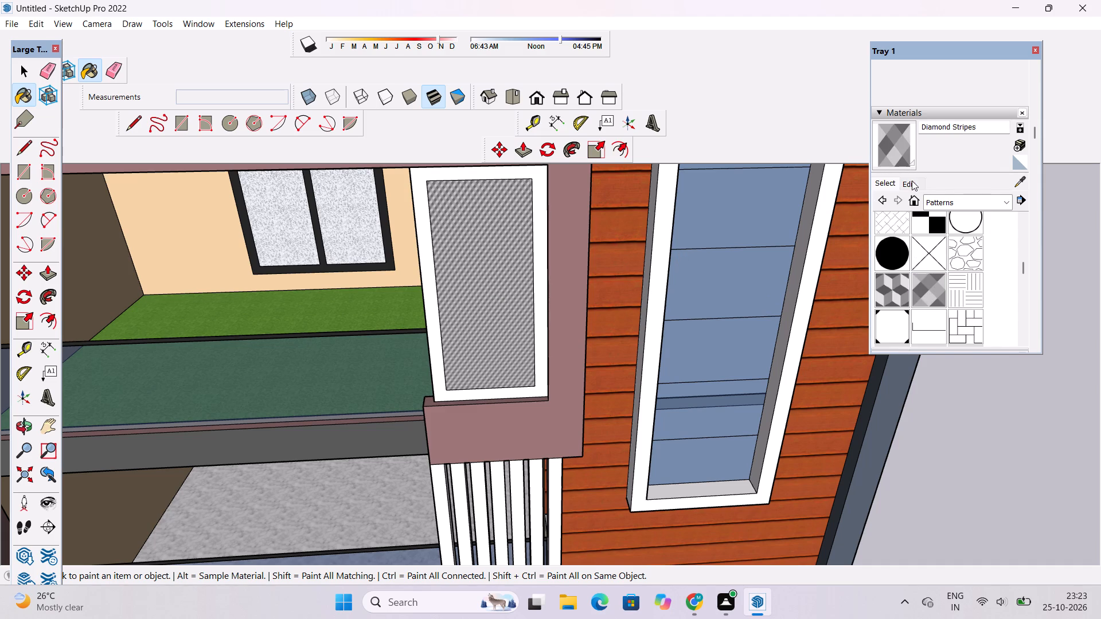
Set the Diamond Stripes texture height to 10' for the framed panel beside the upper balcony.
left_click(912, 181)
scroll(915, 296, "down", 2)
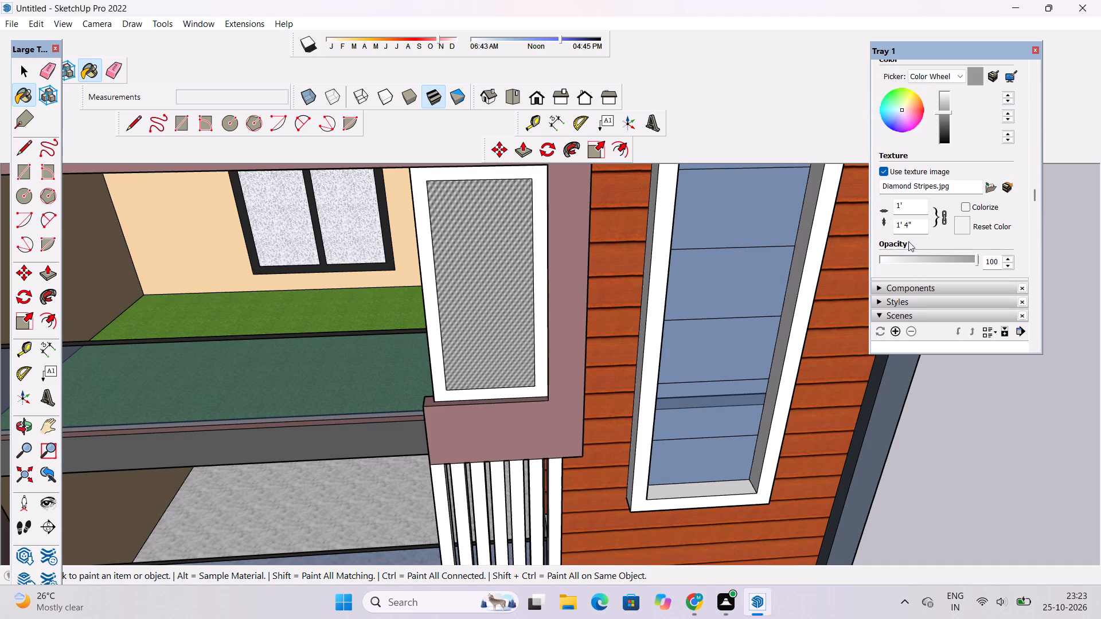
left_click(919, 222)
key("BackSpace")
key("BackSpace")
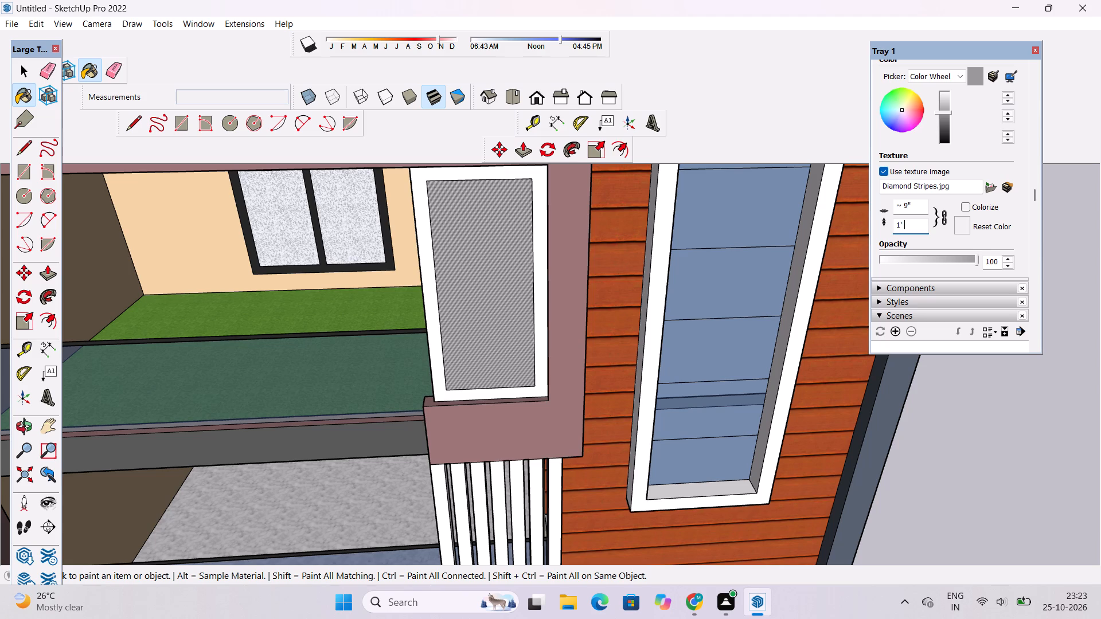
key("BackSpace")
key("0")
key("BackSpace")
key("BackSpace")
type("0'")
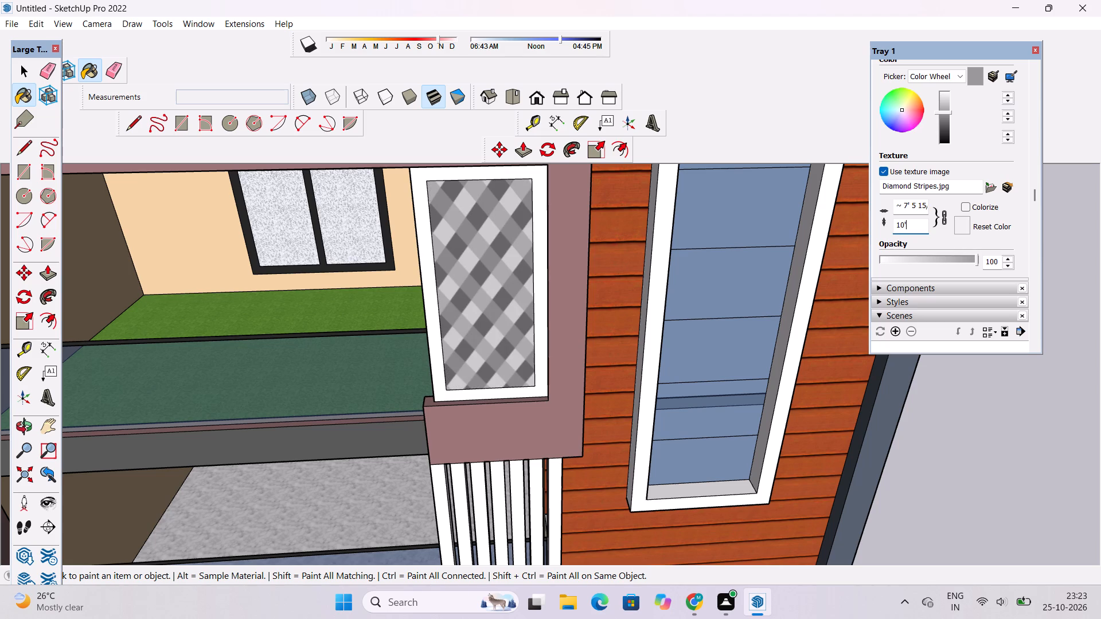
Set the Diamond Stripes texture height to 5' for the framed panel beside the upper balcony.
key("BackSpace")
key("BackSpace")
key("BackSpace")
key("BackSpace")
key("BackSpace")
key("BackSpace")
key("BackSpace")
key("BackSpace")
key("BackSpace")
key("BackSpace")
key("BackSpace")
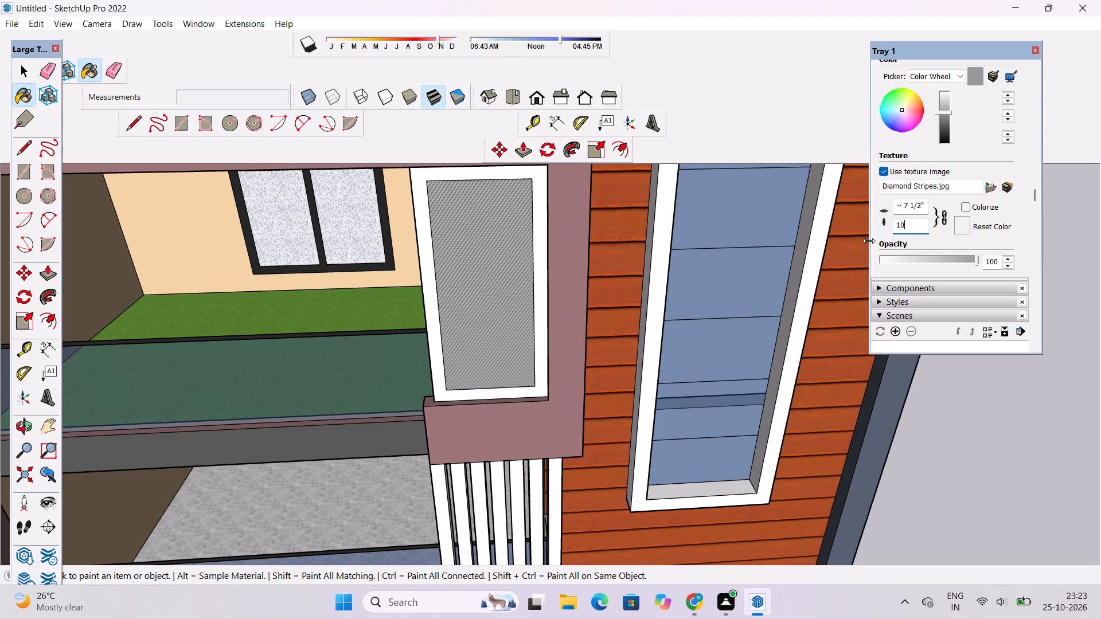
type("5'")
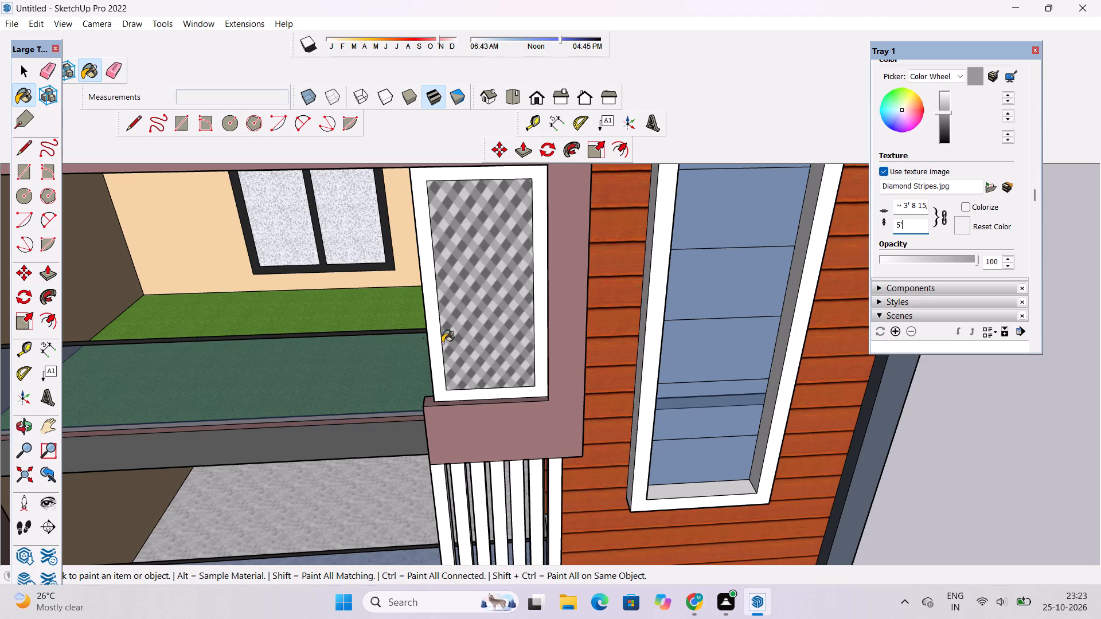
Examine the rescaled panel and the rest of the house from the front, side and above for unfinished surfaces.
left_click(14, 430)
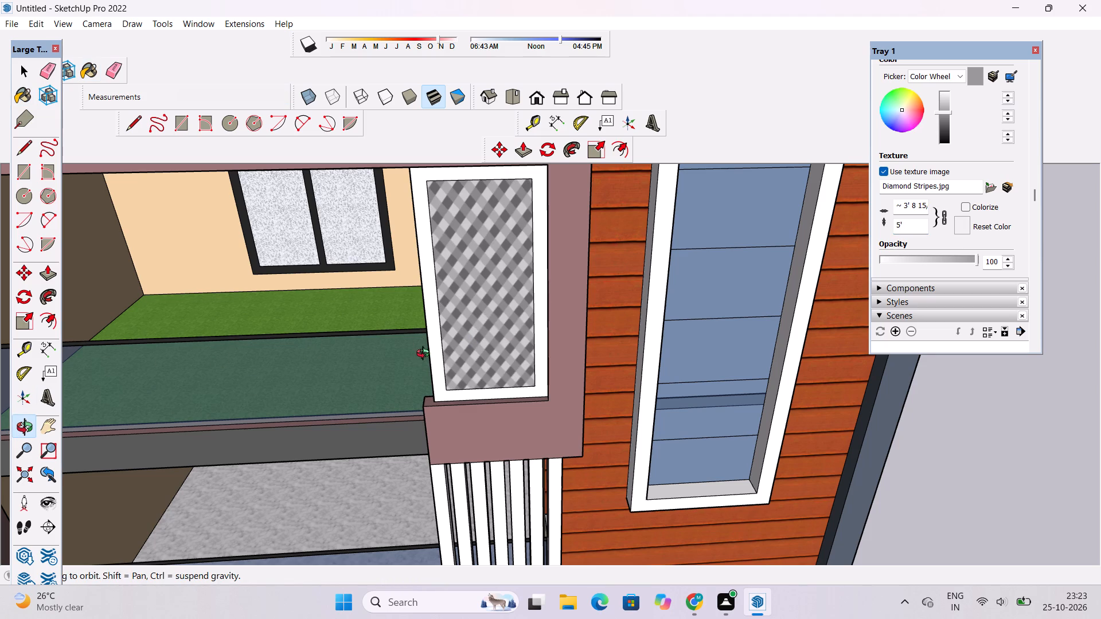
left_click_drag(448, 359, 535, 344)
scroll(538, 335, "down", 5)
left_click_drag(540, 385, 534, 270)
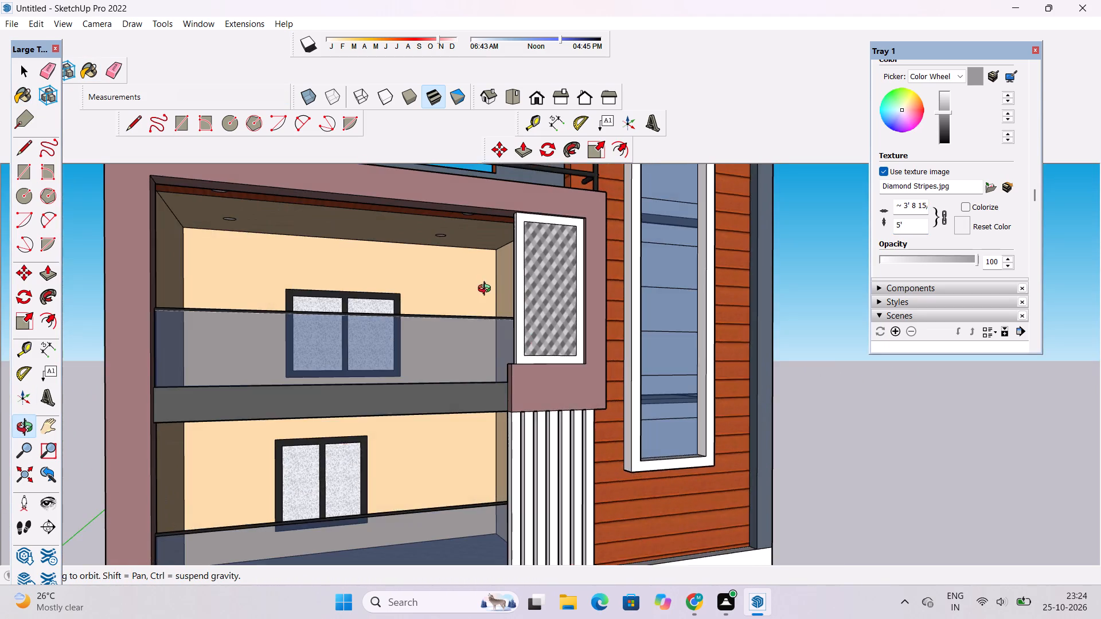
left_click_drag(486, 290, 780, 319)
left_click_drag(781, 273, 631, 361)
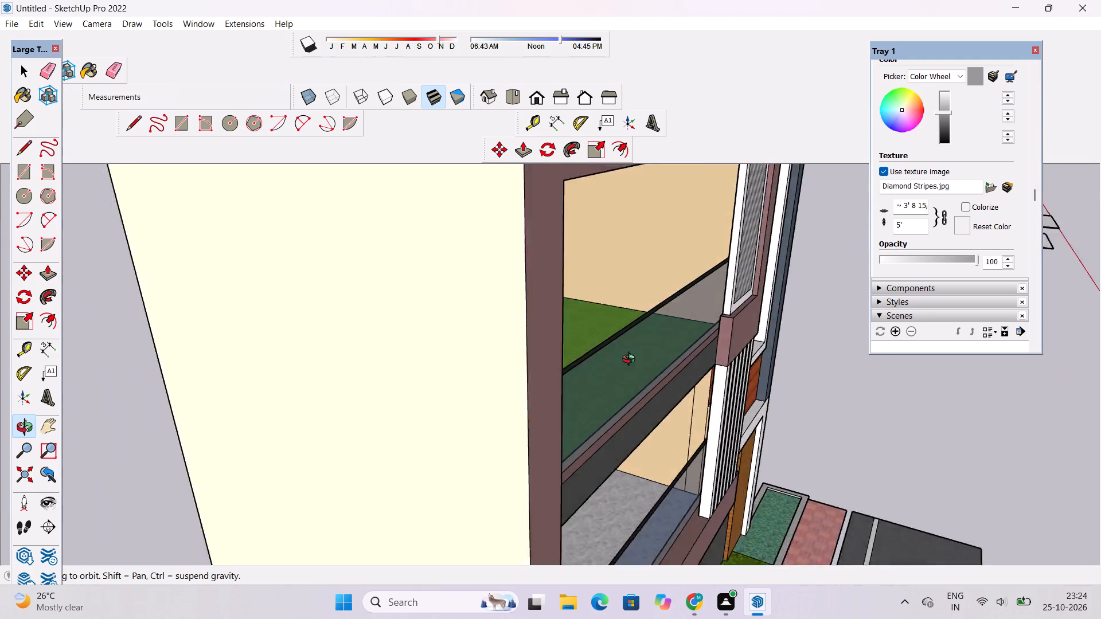
left_click_drag(631, 361, 589, 436)
scroll(541, 382, "down", 11)
left_click_drag(639, 325, 558, 374)
left_click_drag(583, 418, 472, 417)
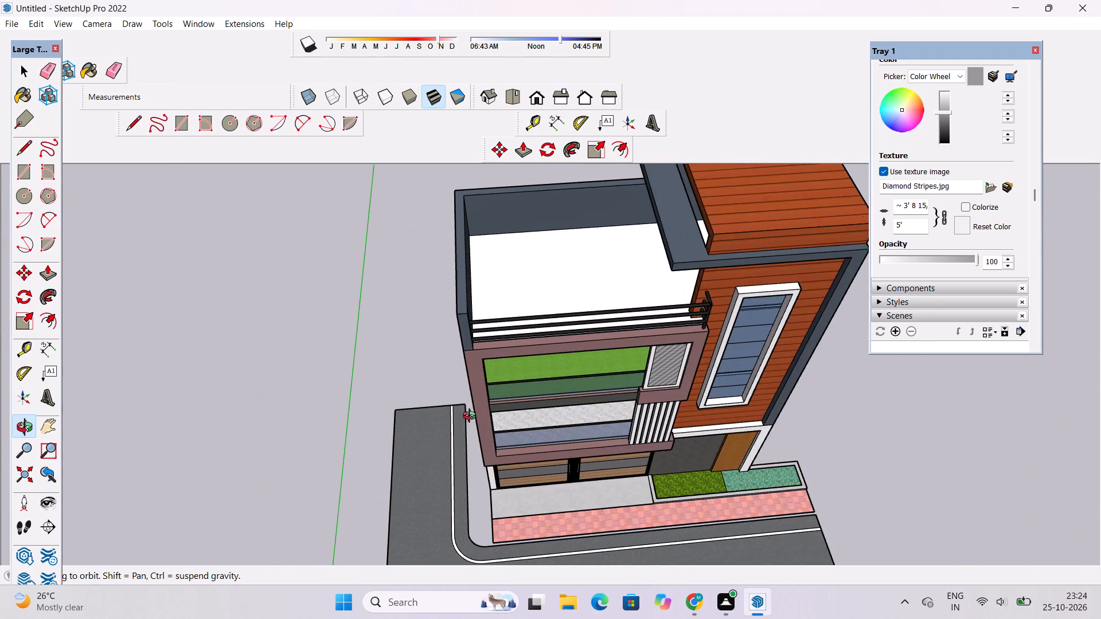
left_click_drag(472, 417, 470, 417)
left_click_drag(513, 432, 520, 354, "shift")
Paint the white top face of the ground-floor gate frame with the named colour 0137_Black.
scroll(545, 402, "up", 6)
left_click_drag(551, 424, 555, 442, "shift")
left_click_drag(555, 448, 602, 314)
scroll(600, 398, "up", 5)
left_click_drag(587, 406, 599, 323, "shift")
left_click_drag(580, 340, 517, 414)
scroll(649, 335, "up", 8)
left_click_drag(646, 319, 639, 352, "shift")
scroll(634, 343, "up", 5, "shift")
scroll(909, 187, "up", 4)
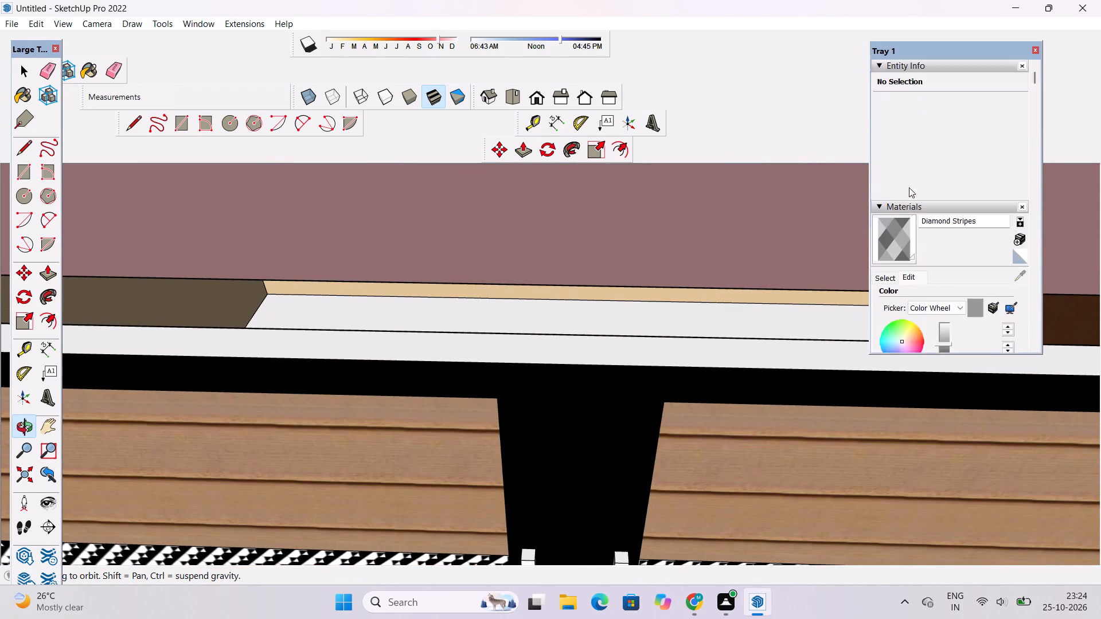
scroll(909, 195, "up", 1)
scroll(906, 214, "down", 1)
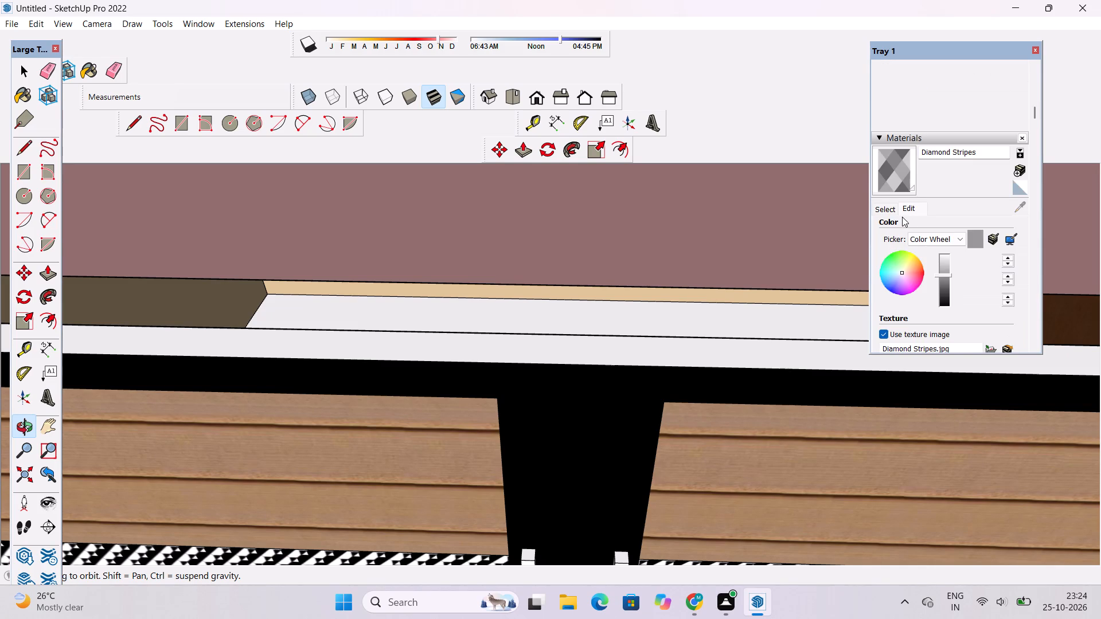
left_click(888, 213)
left_click(941, 229)
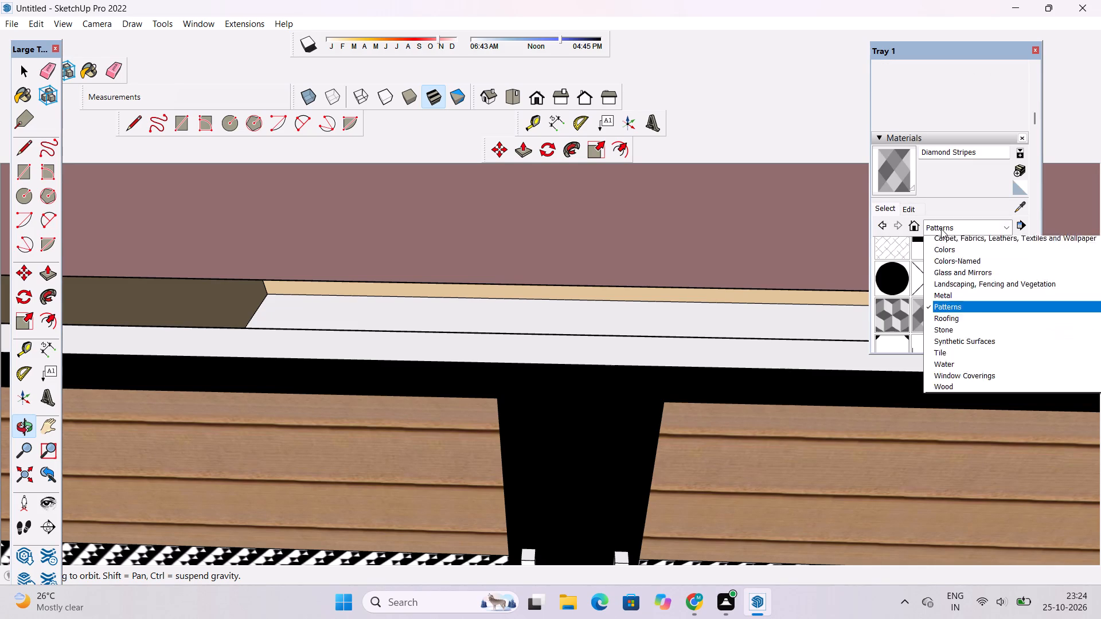
left_click(952, 288)
scroll(776, 132, "down", 2)
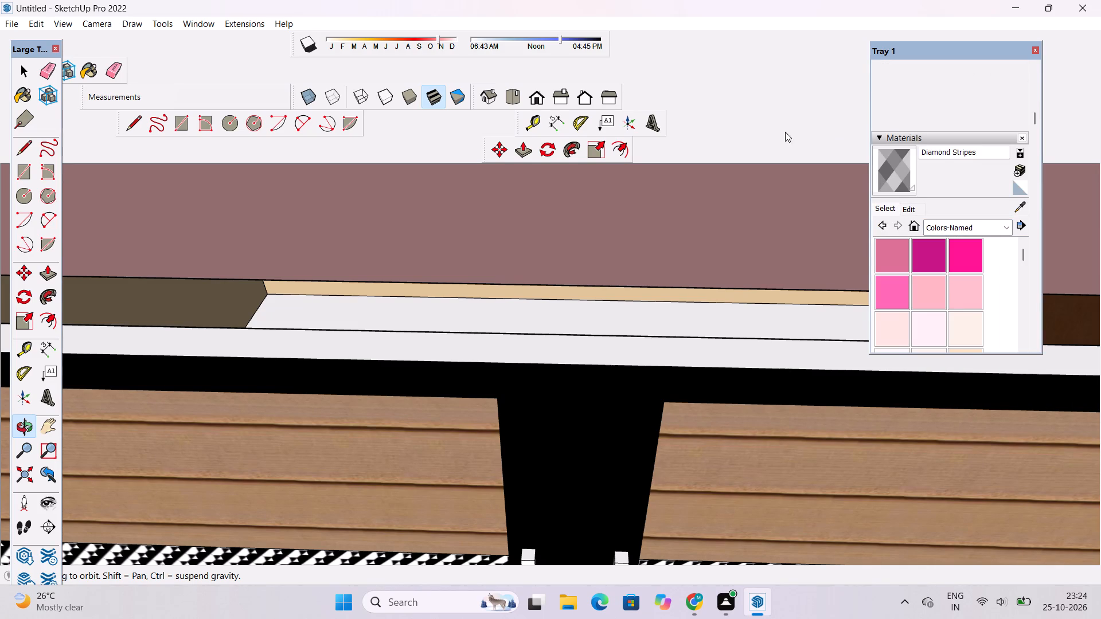
scroll(872, 143, "down", 1)
scroll(936, 126, "down", 3)
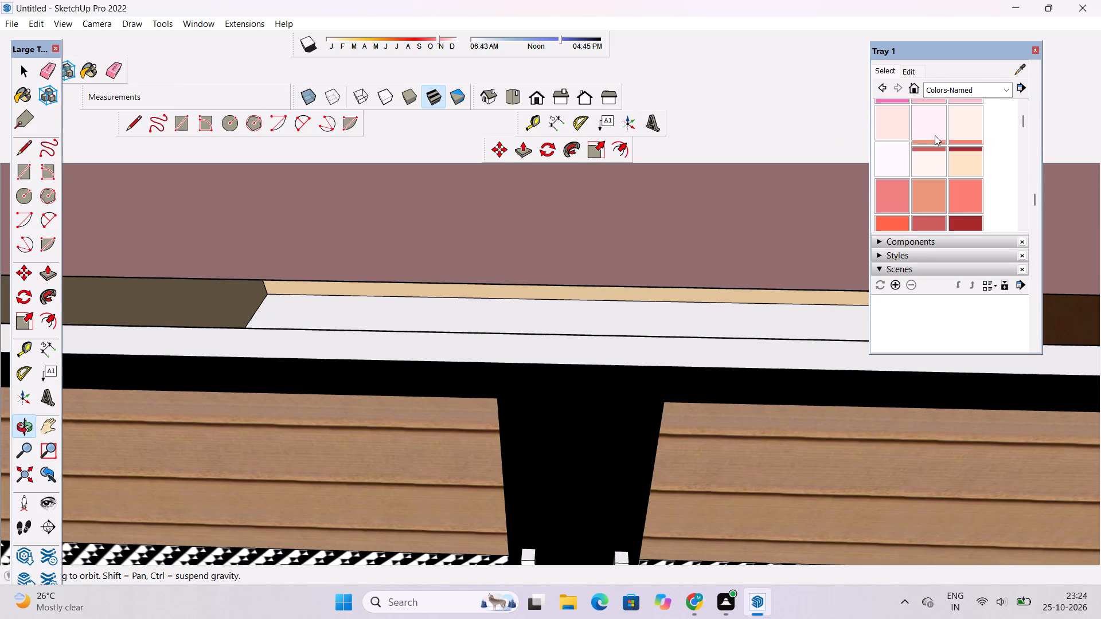
scroll(935, 135, "down", 8)
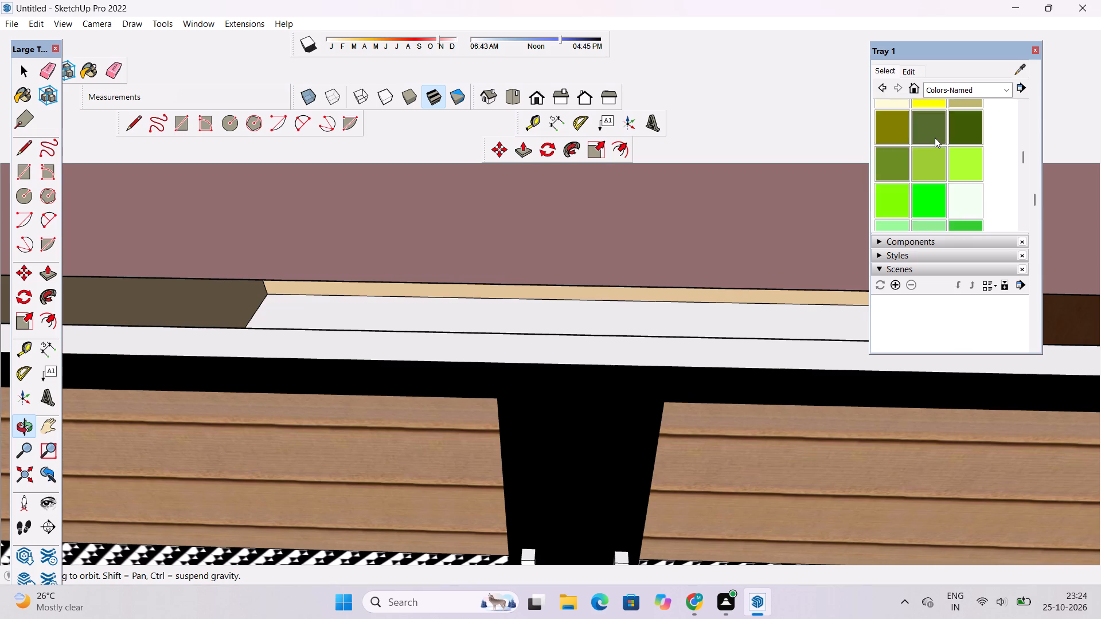
scroll(935, 138, "down", 13)
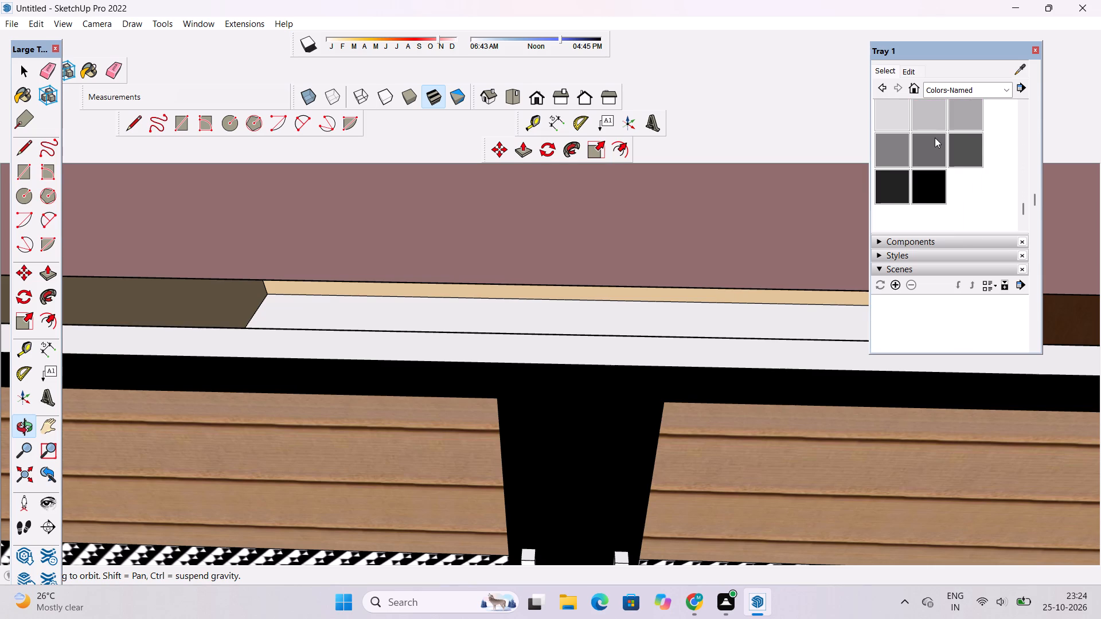
left_click(930, 179)
left_click(747, 353)
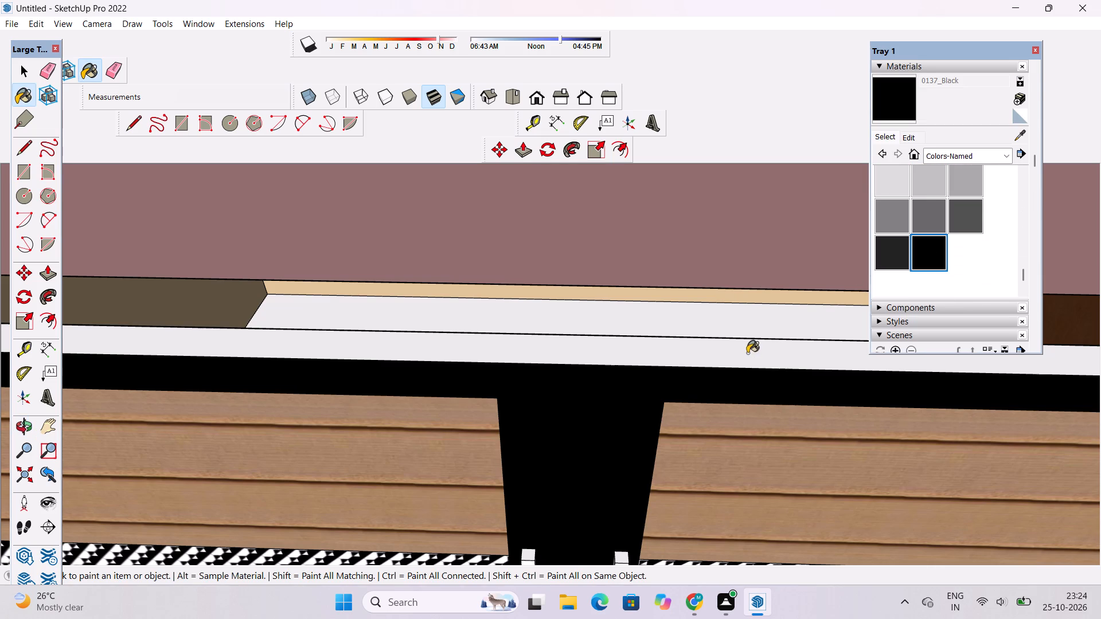
Paint the floor of the ground-floor room behind the gate with the Granite Dark Gray stone material.
scroll(750, 354, "down", 20)
scroll(750, 354, "down", 1)
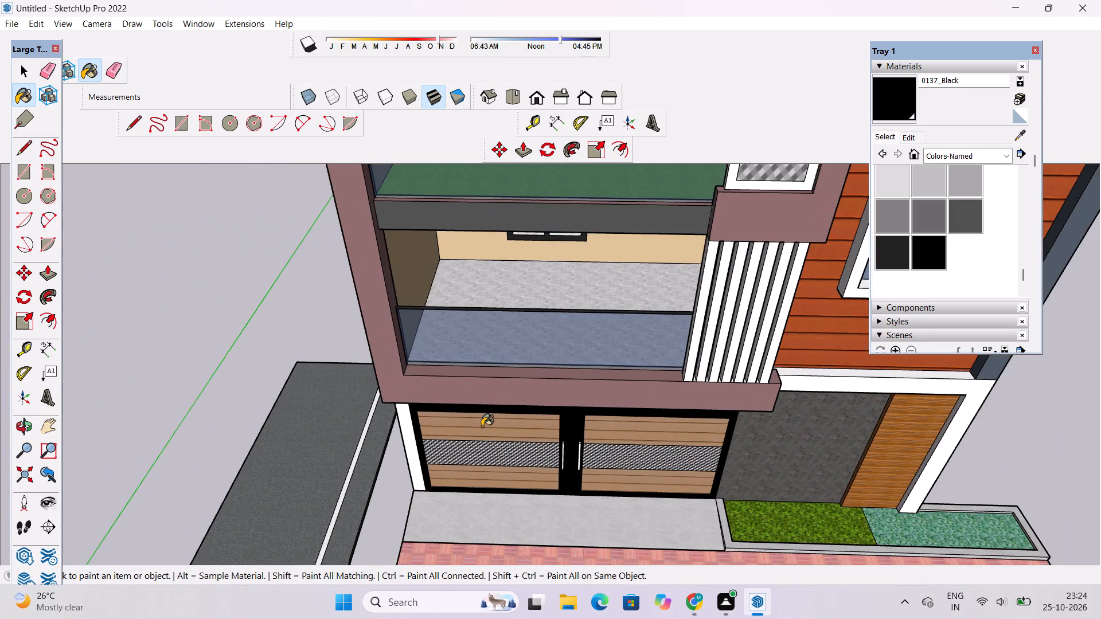
key("o")
left_click_drag(459, 451, 488, 355)
scroll(501, 411, "up", 4)
left_click_drag(498, 417, 493, 384)
left_click_drag(493, 384, 494, 409)
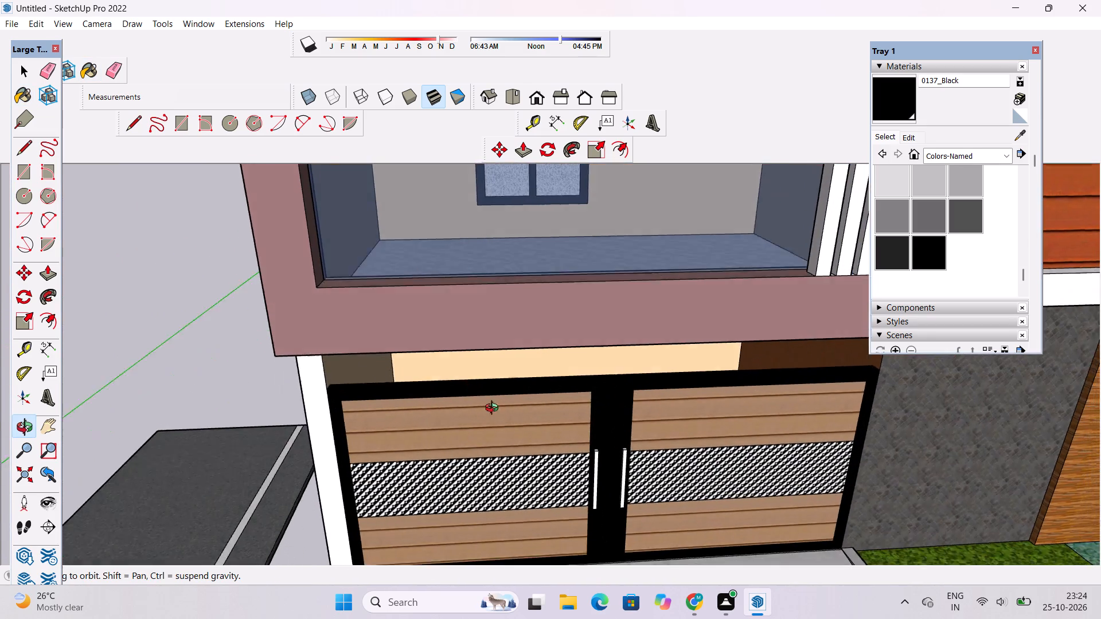
left_click_drag(494, 409, 492, 462)
scroll(538, 419, "up", 9)
left_click_drag(540, 393, 524, 335, "shift")
scroll(534, 293, "up", 5, "shift")
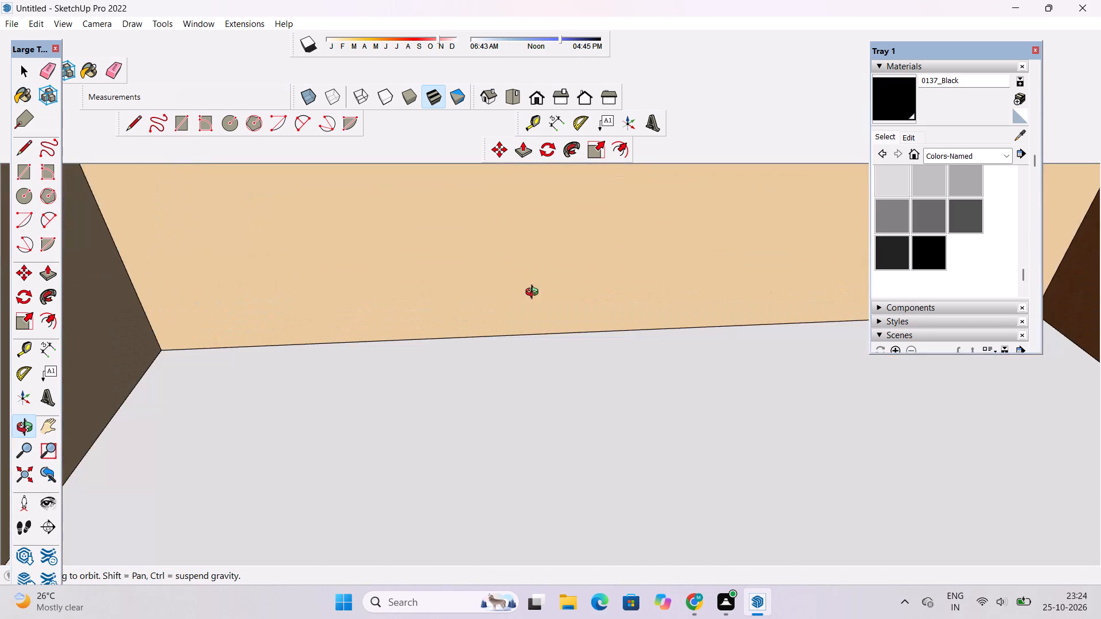
left_click(928, 158)
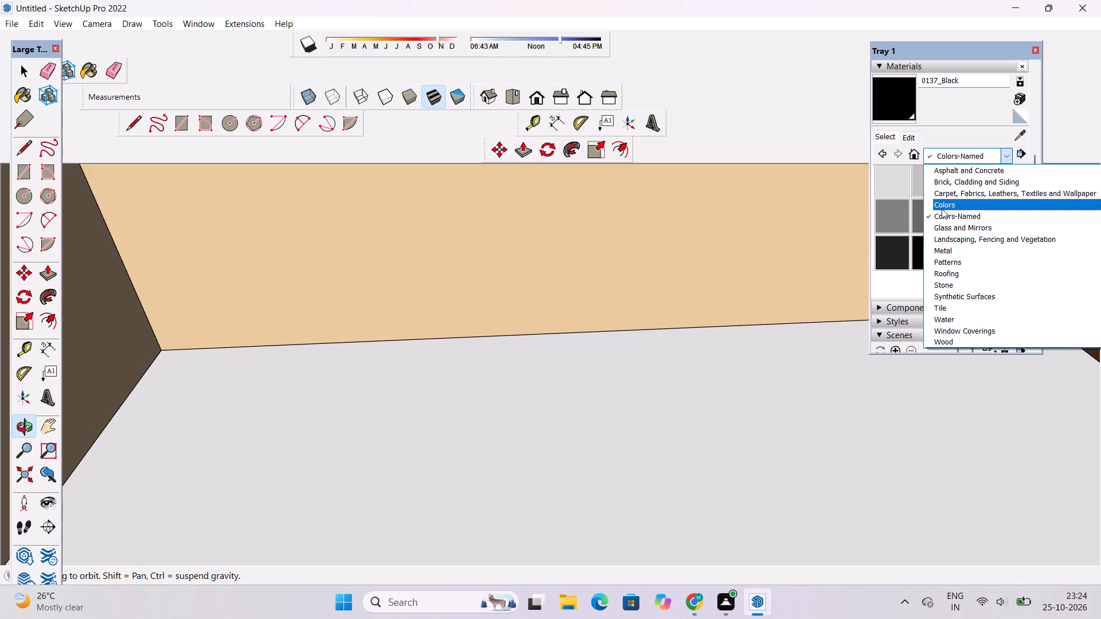
scroll(942, 209, "down", 1)
scroll(942, 209, "up", 1)
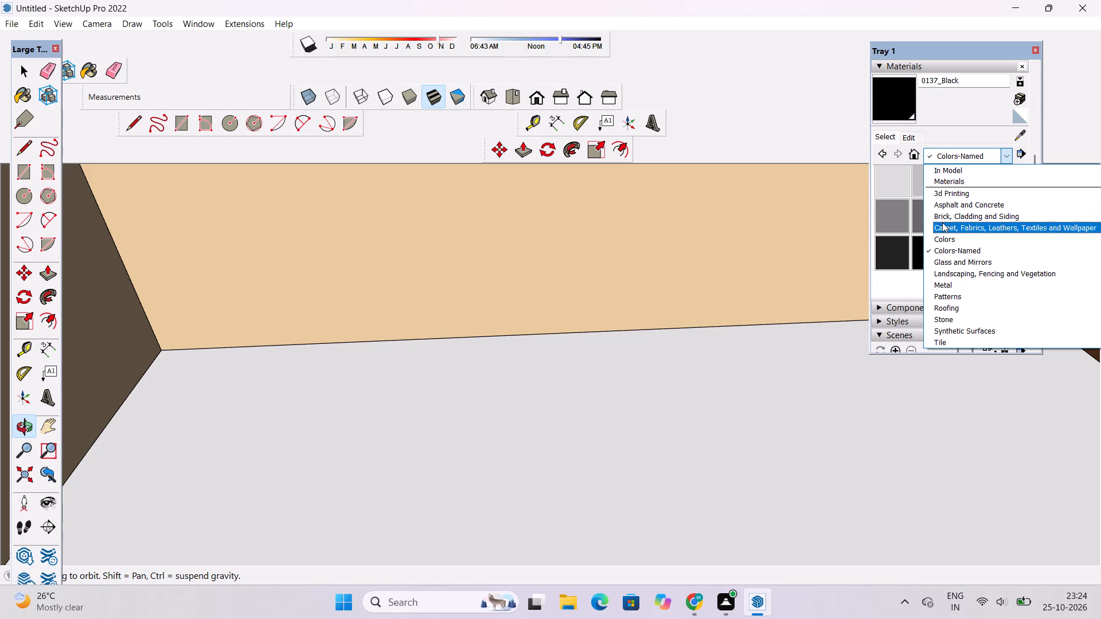
left_click(942, 318)
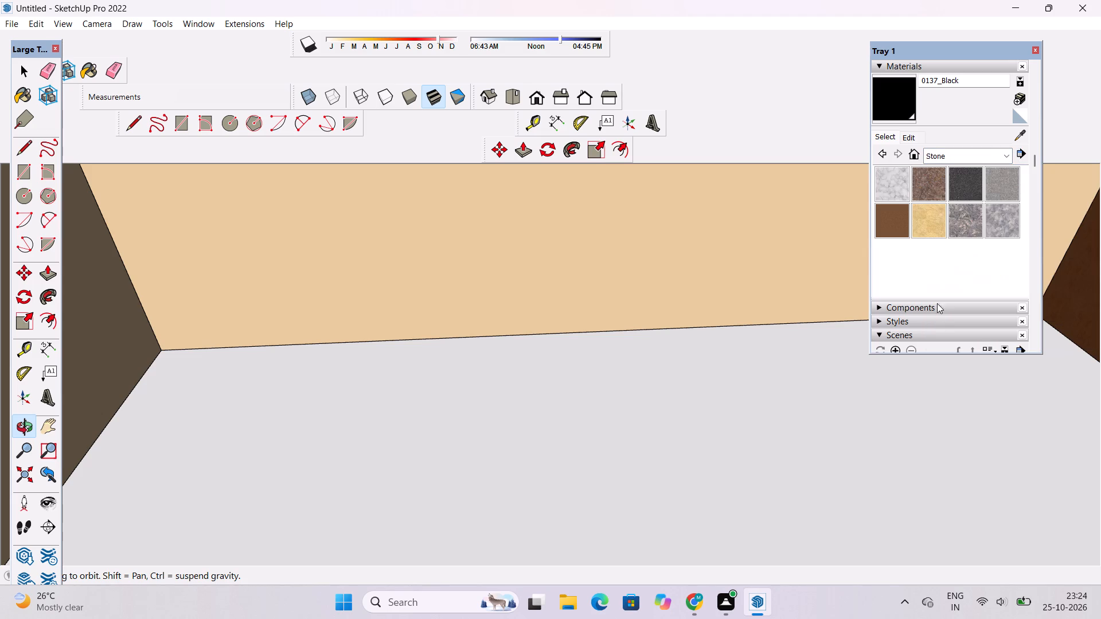
left_click(967, 182)
left_click(729, 401)
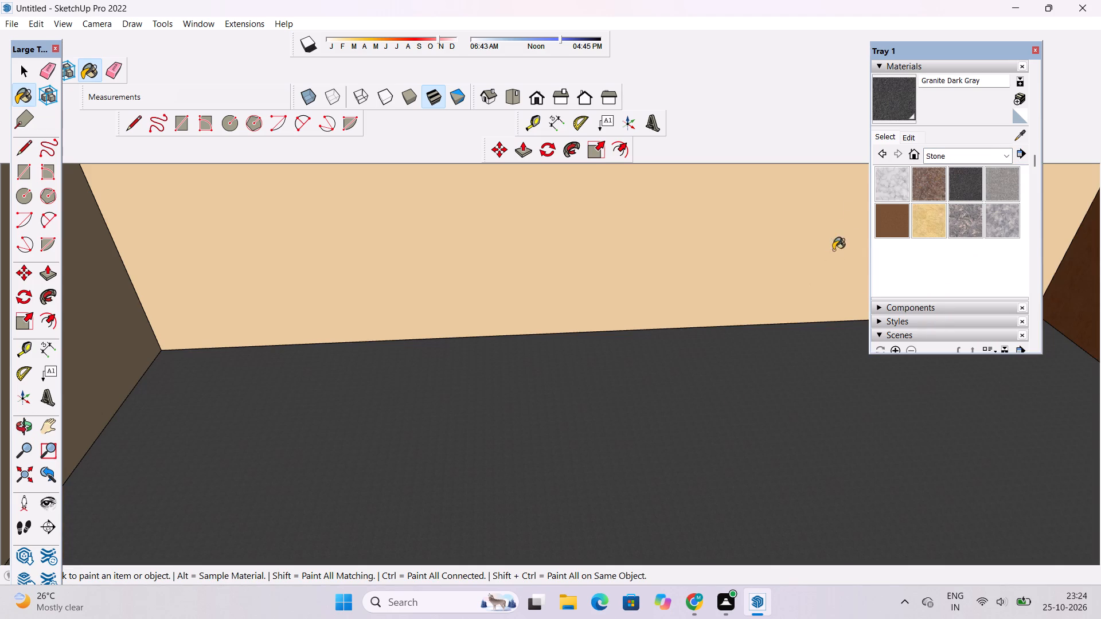
Set the Granite Dark Gray texture size to 10' by 10'.
left_click(913, 138)
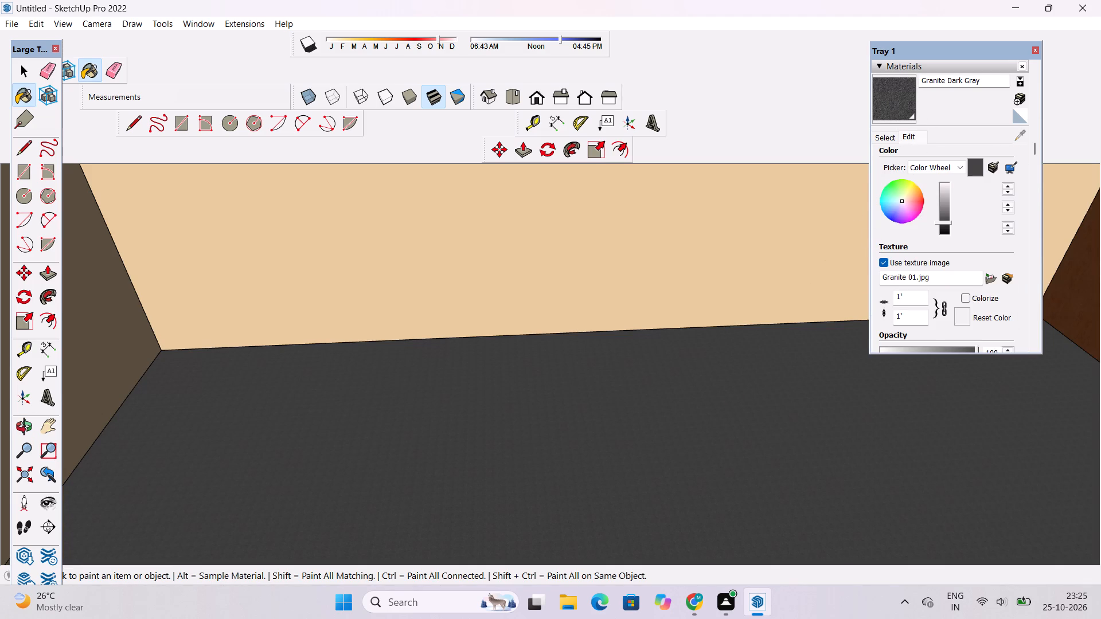
left_click(908, 314)
key("BackSpace")
type("0'")
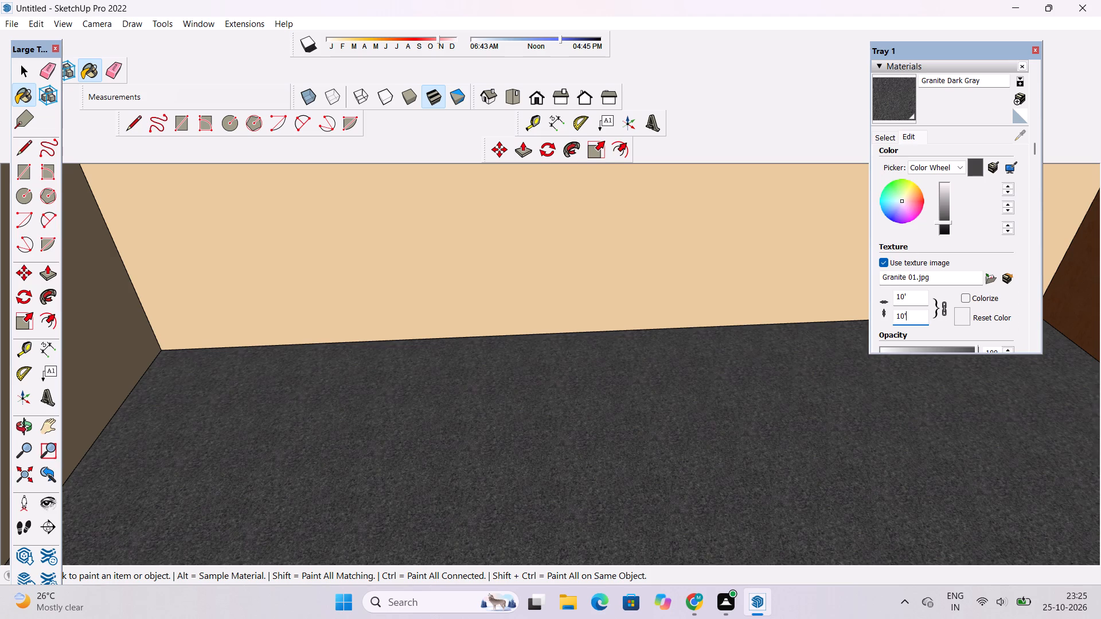
key("Return")
Examine the gate, the forecourt and the room behind the gate from the front, above and inside.
left_click(540, 101)
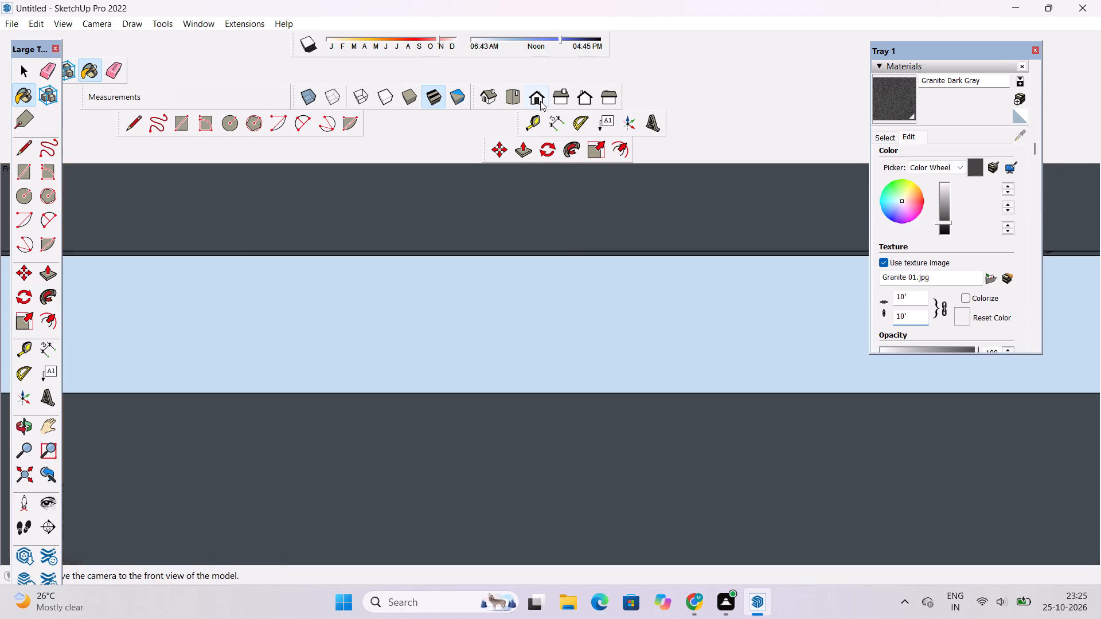
scroll(557, 261, "down", 16)
left_click(29, 430)
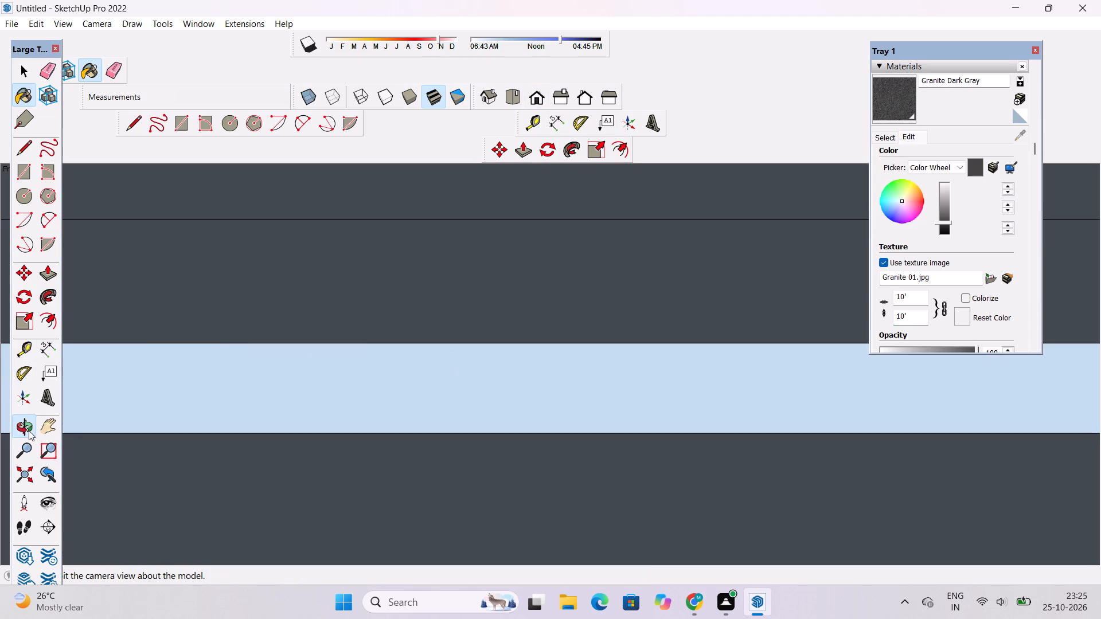
scroll(425, 382, "down", 20)
scroll(425, 382, "down", 14)
left_click_drag(559, 319, 563, 434)
scroll(561, 430, "down", 3)
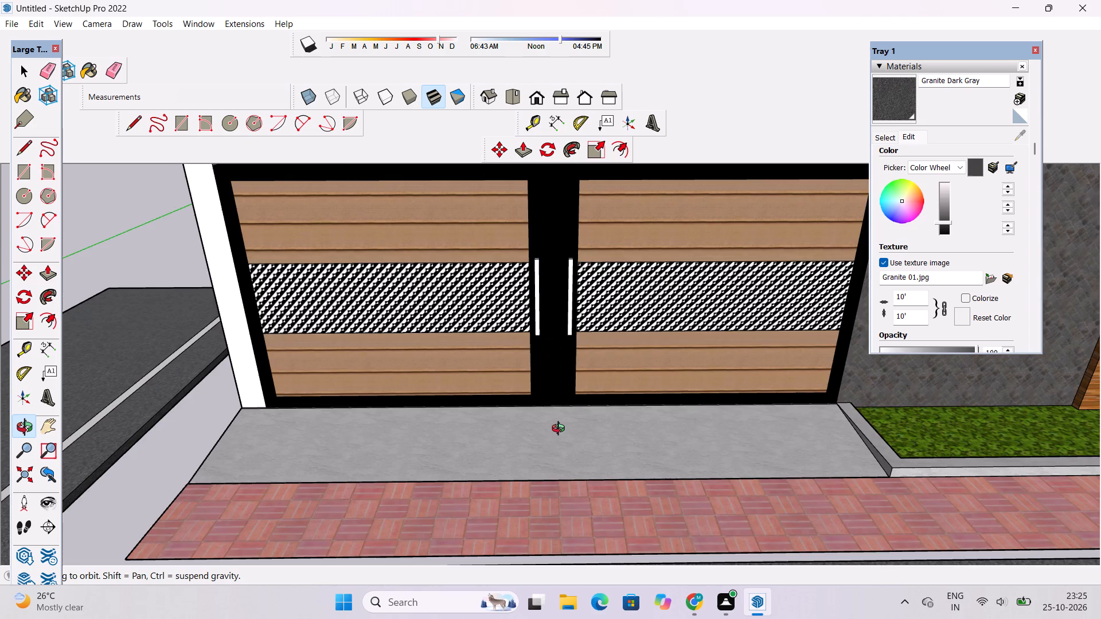
scroll(561, 430, "down", 18)
left_click_drag(561, 430, 1030, 429)
scroll(654, 412, "up", 5)
left_click_drag(658, 427, 378, 502)
scroll(409, 408, "down", 4)
left_click_drag(561, 403, 578, 481)
scroll(509, 344, "up", 5)
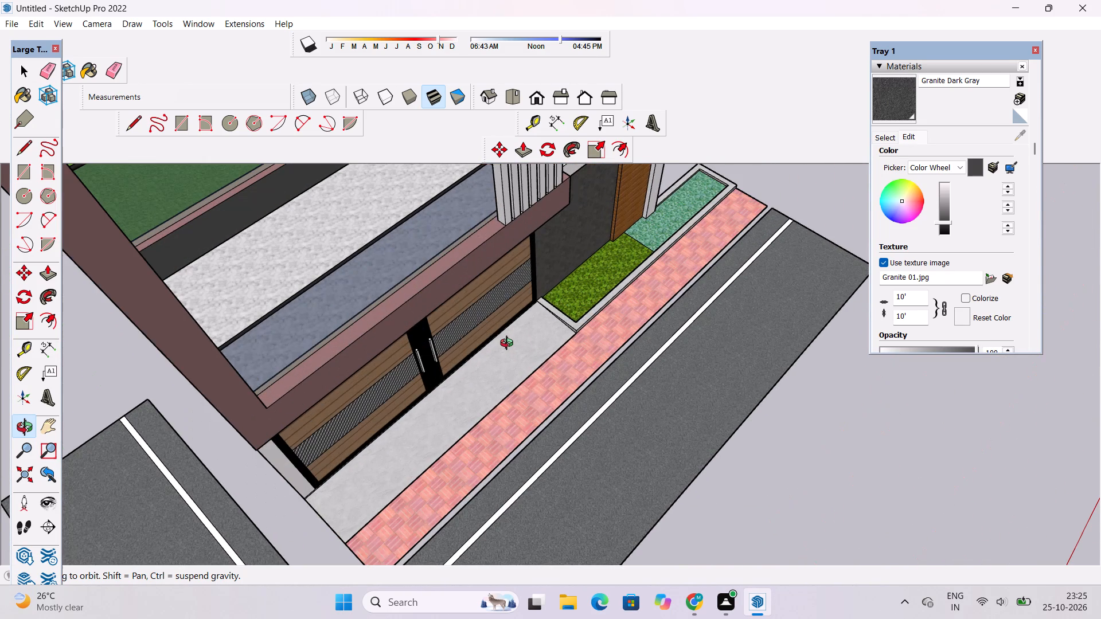
left_click_drag(507, 343, 567, 391, "shift")
left_click_drag(563, 400, 423, 340)
scroll(457, 370, "up", 3)
left_click_drag(461, 382, 477, 418, "shift")
left_click_drag(476, 418, 455, 339)
scroll(491, 379, "up", 20)
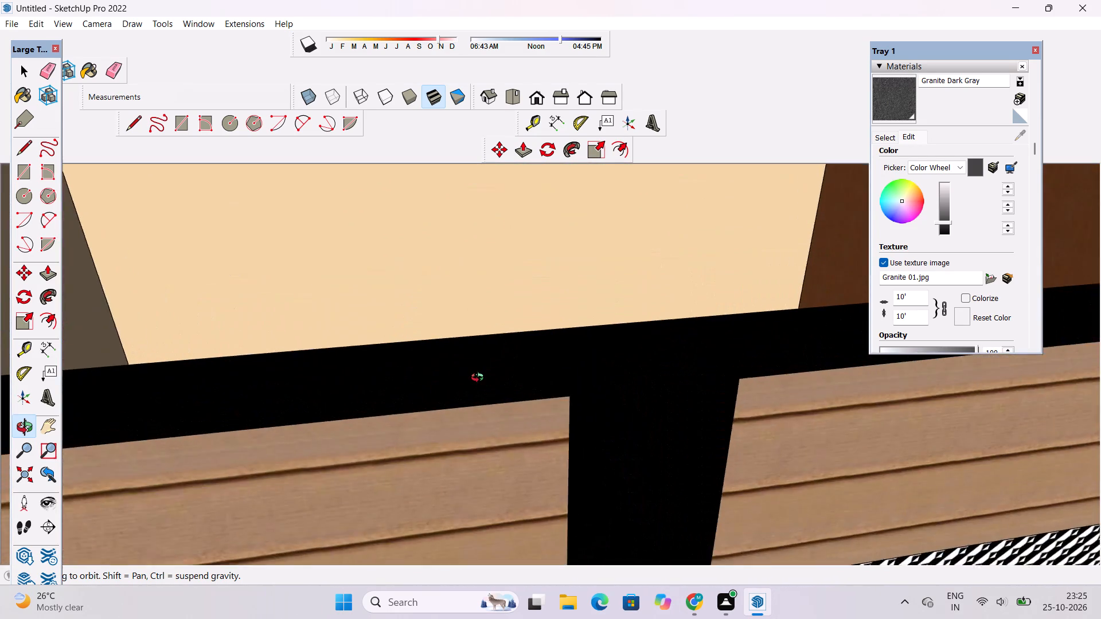
scroll(480, 379, "up", 2)
left_click_drag(376, 340, 844, 332)
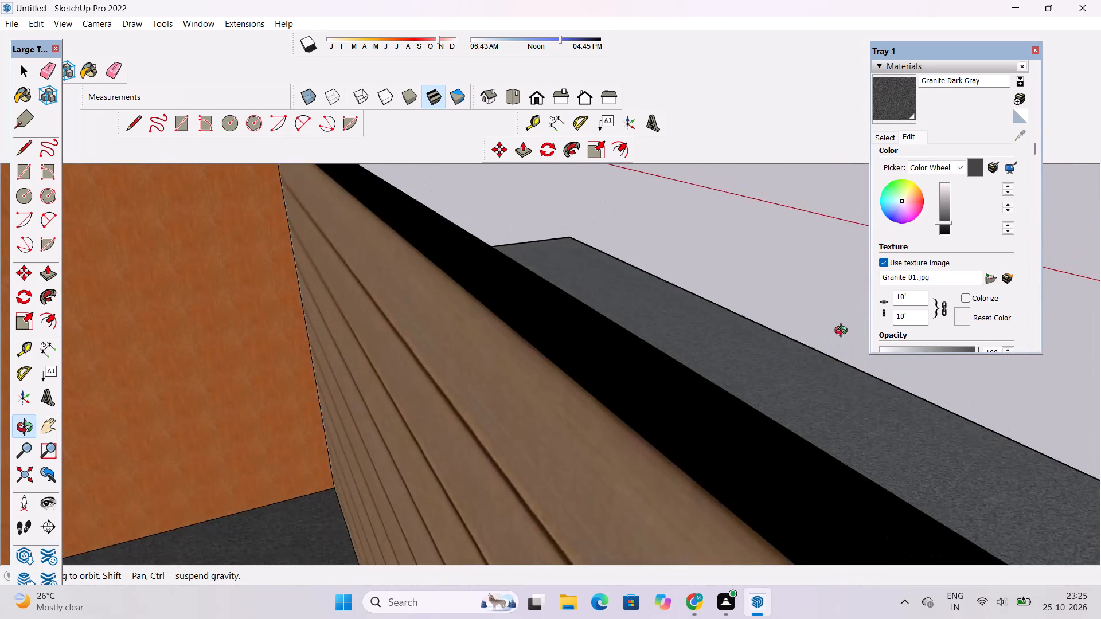
left_click_drag(844, 332, 566, 348)
Review the whole front facade with its balconies, gate, planter and road from outside.
scroll(544, 333, "down", 13)
left_click_drag(791, 379, 608, 314, "shift")
scroll(582, 269, "down", 6)
left_click_drag(594, 275, 704, 373, "shift")
left_click_drag(704, 377, 575, 289)
scroll(571, 292, "down", 5)
left_click_drag(583, 316, 602, 342, "shift")
left_click_drag(728, 328, 611, 296, "shift")
left_click_drag(611, 296, 727, 427)
left_click_drag(643, 286, 622, 354, "shift")
scroll(595, 343, "down", 4)
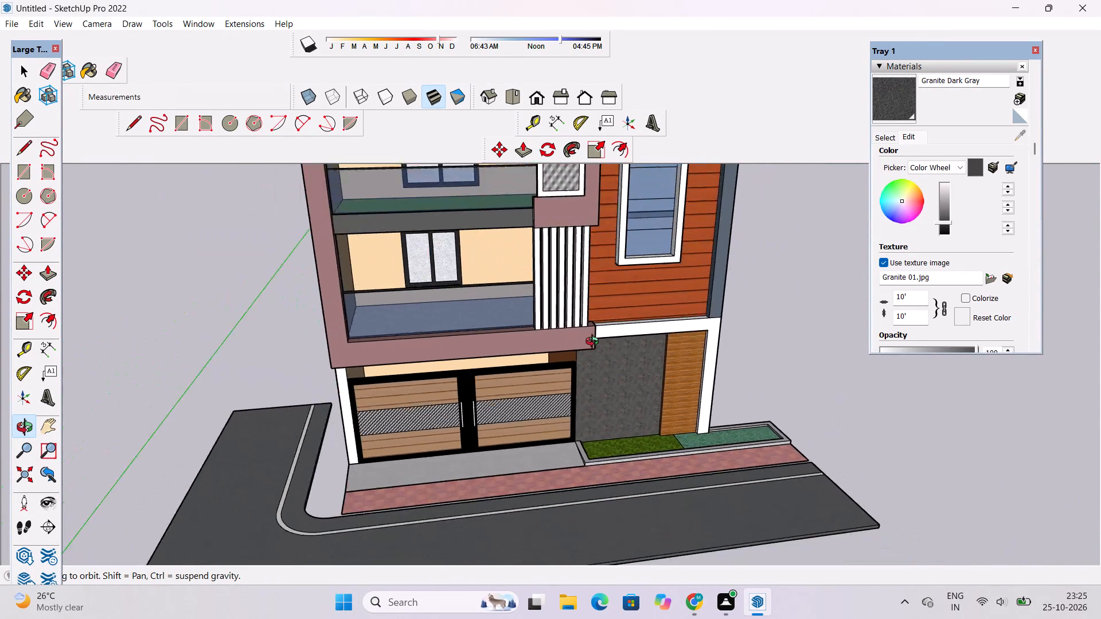
Examine the front facade and the balcony with the white vertical slats from outside, above and inside.
scroll(595, 343, "down", 2)
scroll(541, 314, "up", 5)
left_click_drag(614, 278, 612, 342, "shift")
left_click_drag(635, 344, 287, 330)
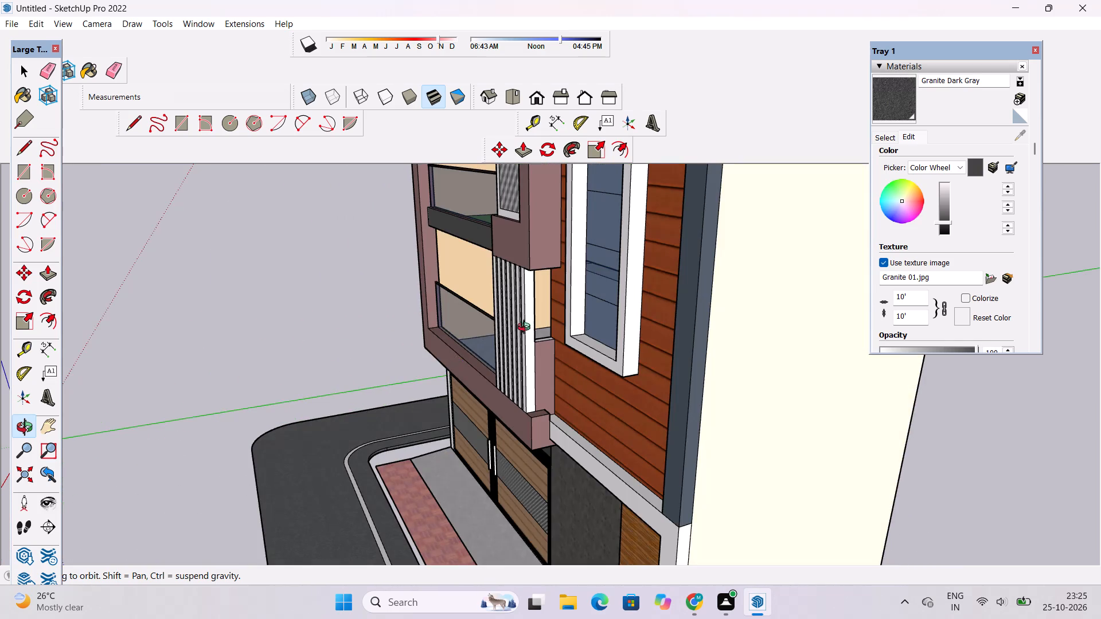
scroll(528, 328, "up", 6)
left_click_drag(536, 354, 542, 392, "shift")
left_click_drag(547, 403, 912, 508)
scroll(518, 407, "up", 6)
left_click_drag(488, 413, 370, 474, "shift")
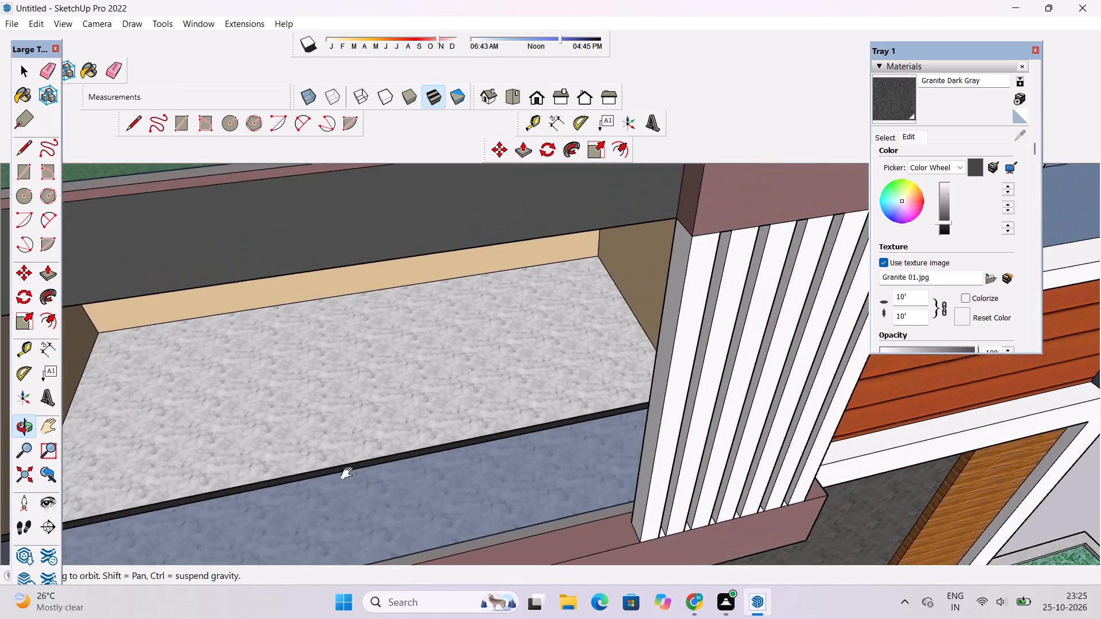
left_click_drag(349, 473, 467, 449)
scroll(491, 425, "up", 4)
left_click_drag(483, 429, 454, 450, "shift")
left_click_drag(452, 450, 525, 539)
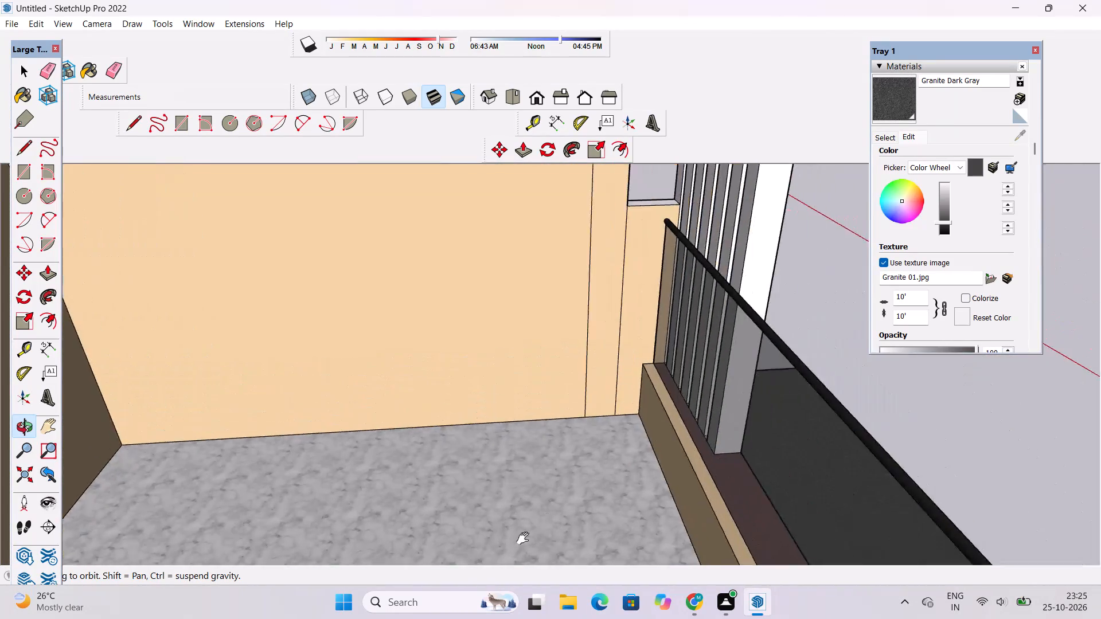
left_click_drag(525, 539, 395, 456)
Review the whole house from the front and from above, including the balconies and the open roof terrace.
left_click(542, 95)
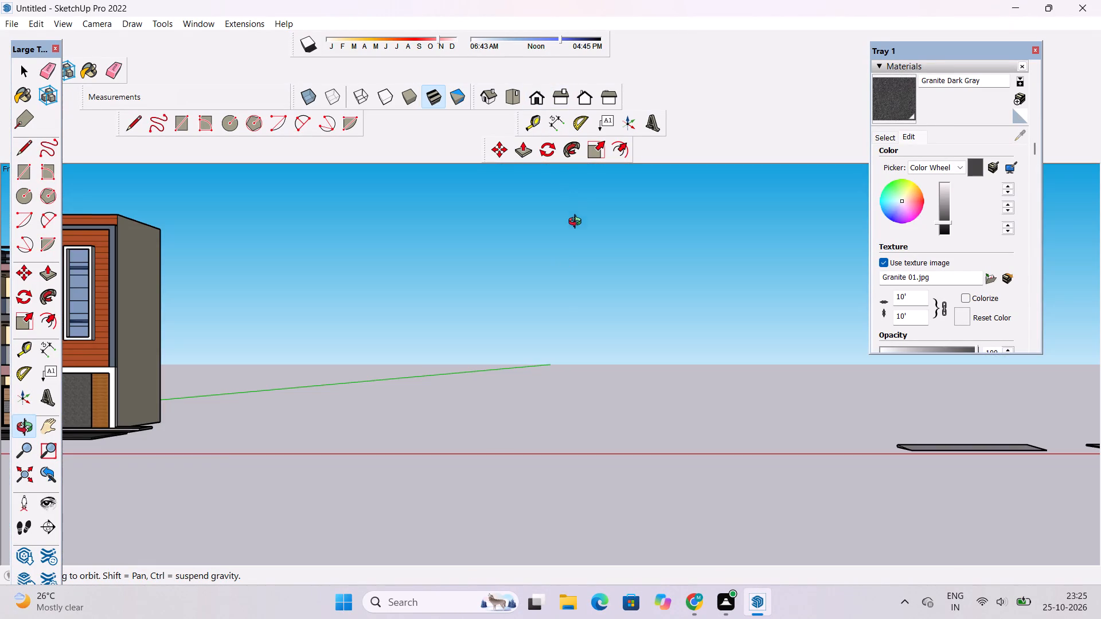
scroll(192, 618, "down", 1)
scroll(333, 324, "down", 2)
left_click_drag(197, 433, 443, 435, "shift")
scroll(455, 396, "down", 4)
left_click_drag(414, 394, 496, 553)
scroll(407, 453, "up", 2)
scroll(352, 387, "up", 4, "shift")
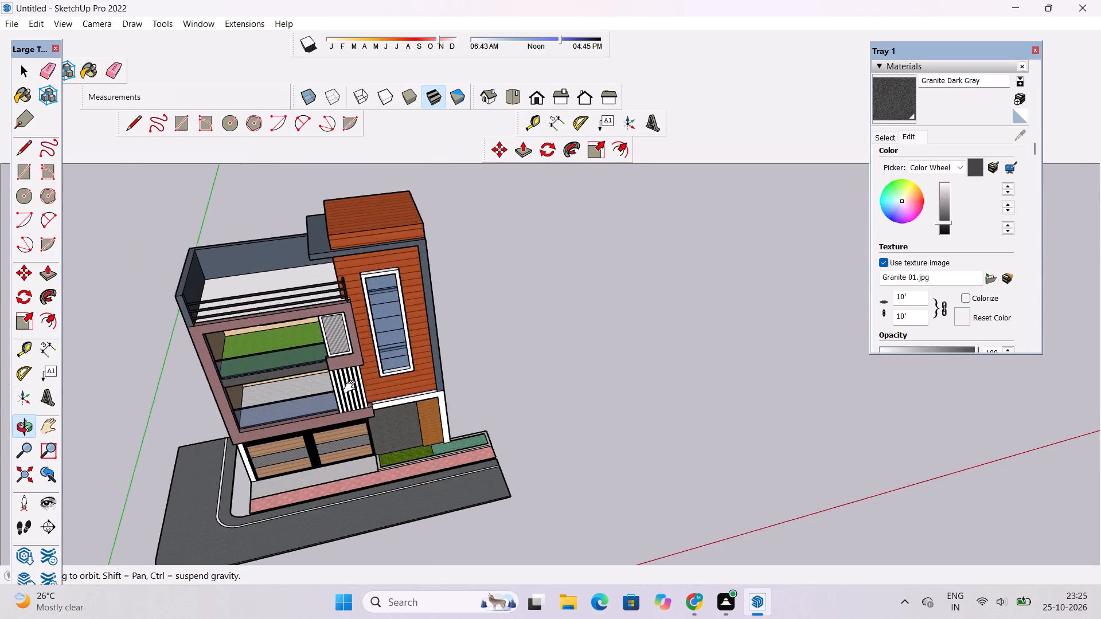
scroll(352, 387, "up", 1, "shift")
left_click_drag(353, 384, 392, 452, "shift")
left_click_drag(415, 445, 189, 456)
scroll(497, 279, "up", 5)
left_click_drag(407, 269, 447, 322, "shift")
left_click_drag(304, 353, 491, 382, "shift")
left_click_drag(492, 377, 415, 391)
left_click_drag(416, 390, 695, 414, "shift")
left_click_drag(672, 337, 548, 425, "shift")
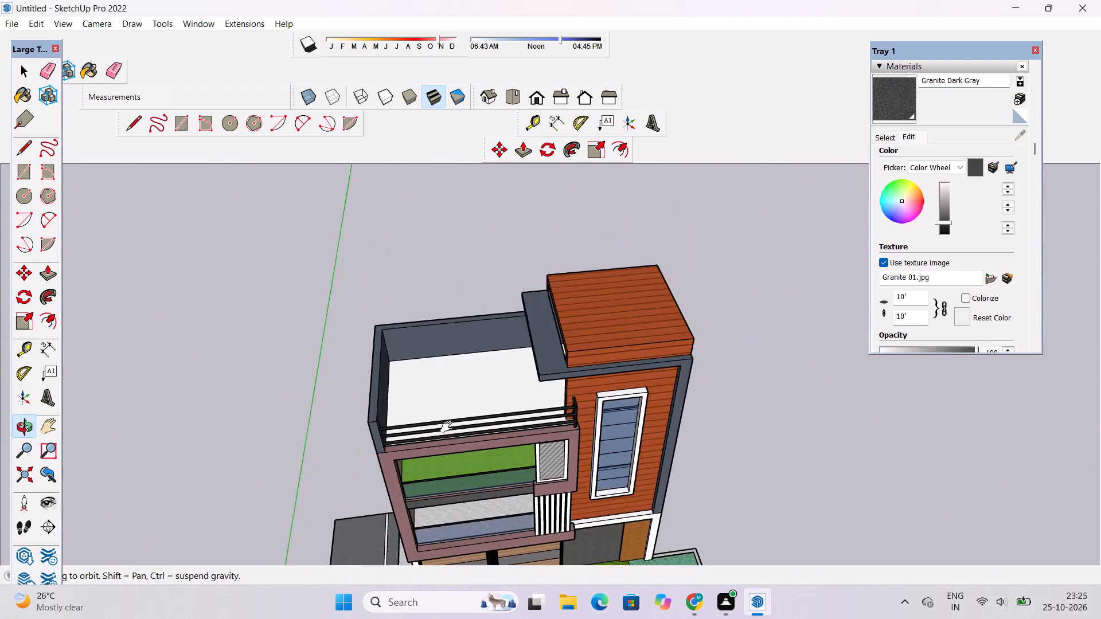
Paint the roof terrace floor with the Polished Concrete New material from the Asphalt and Concrete collection.
scroll(436, 435, "up", 4, "shift")
left_click(893, 141)
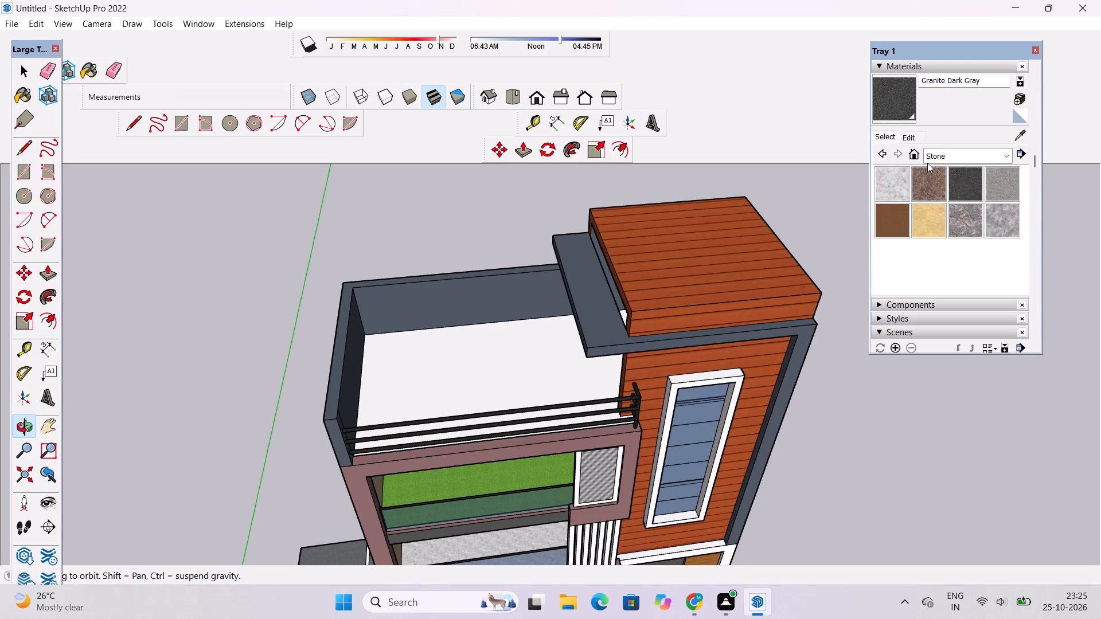
left_click(943, 151)
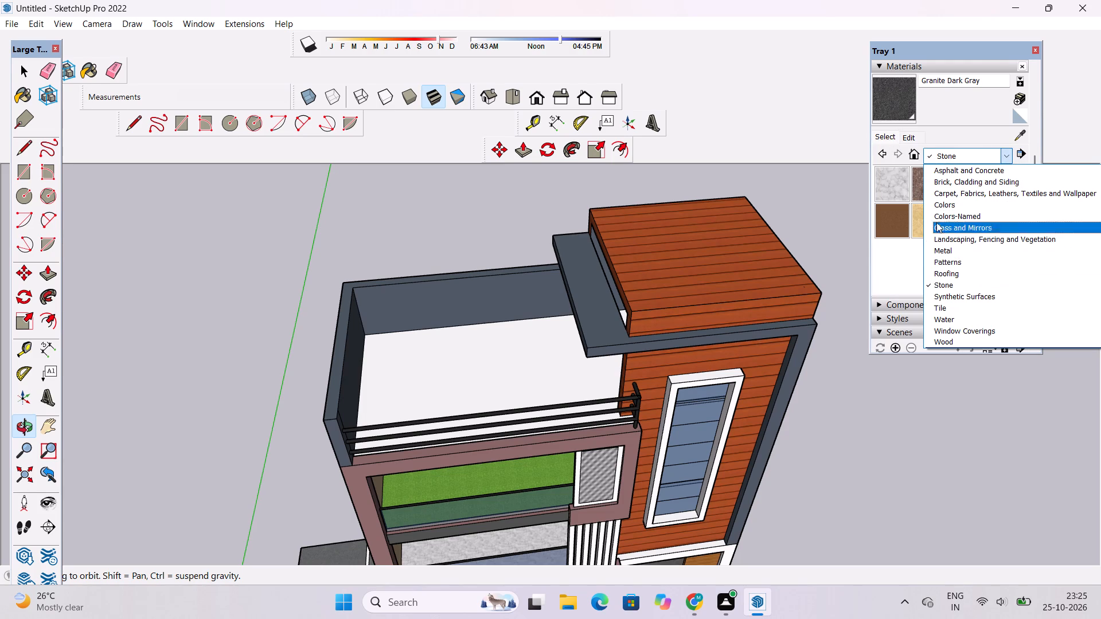
left_click(928, 184)
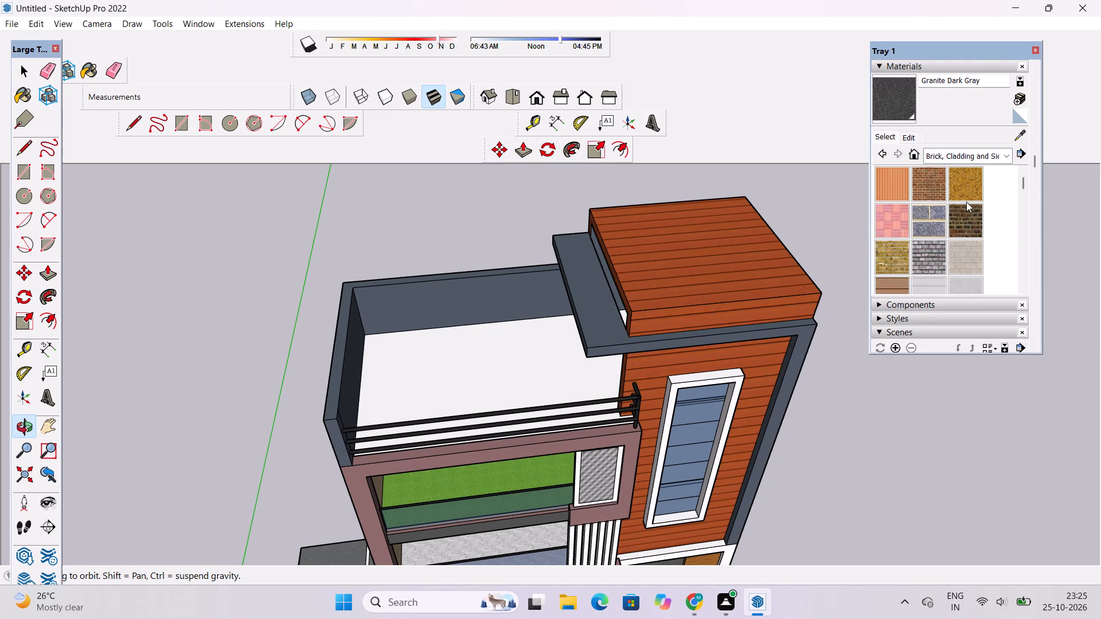
scroll(966, 205, "down", 2)
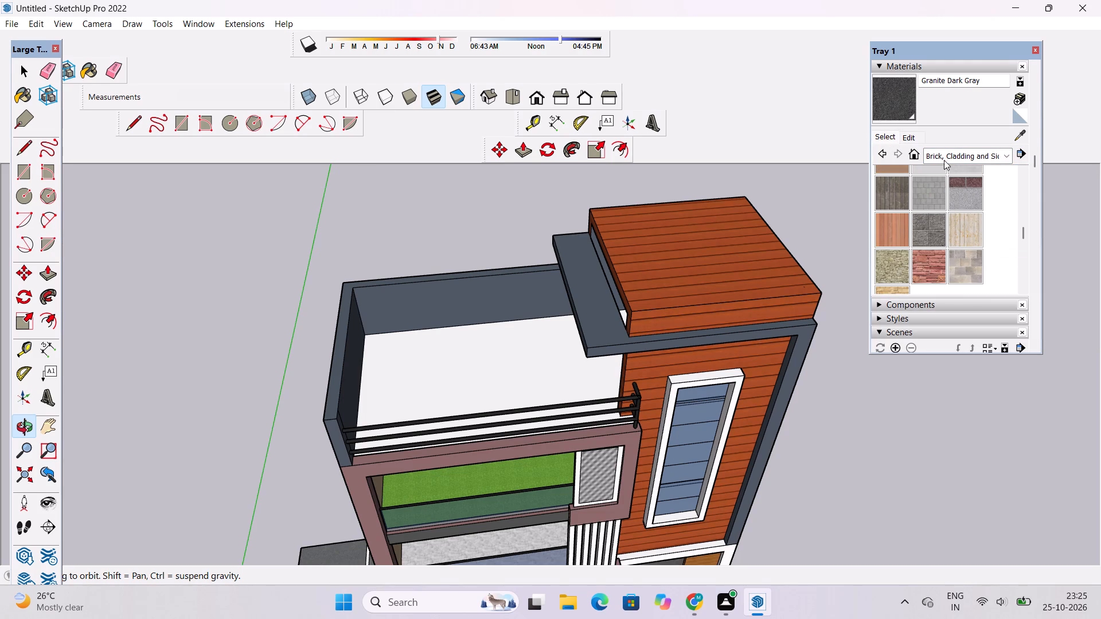
left_click(946, 150)
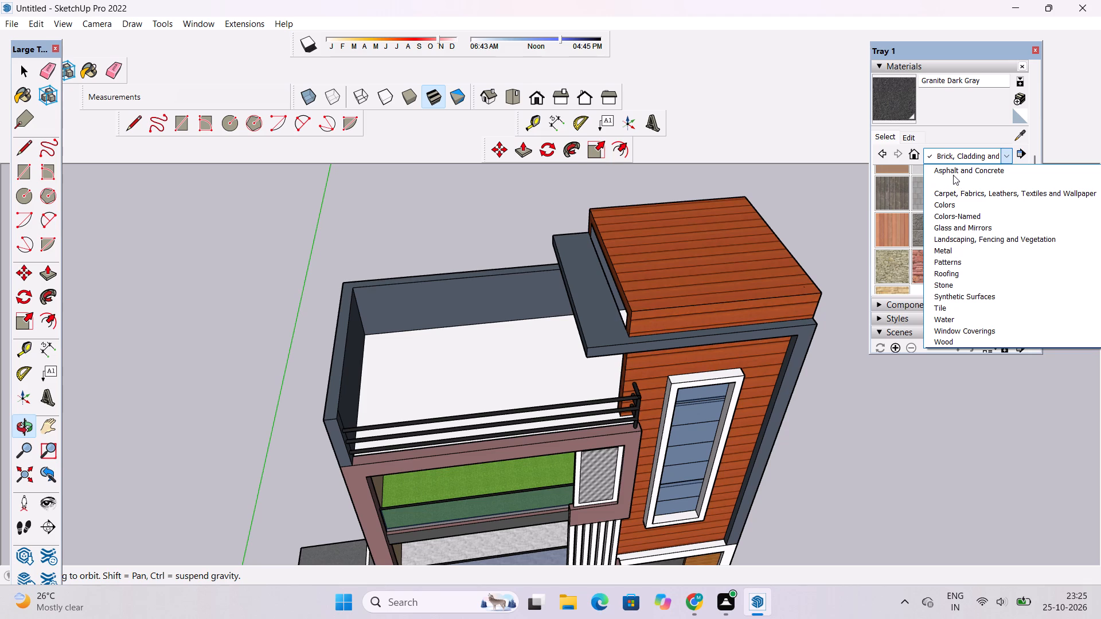
left_click(953, 175)
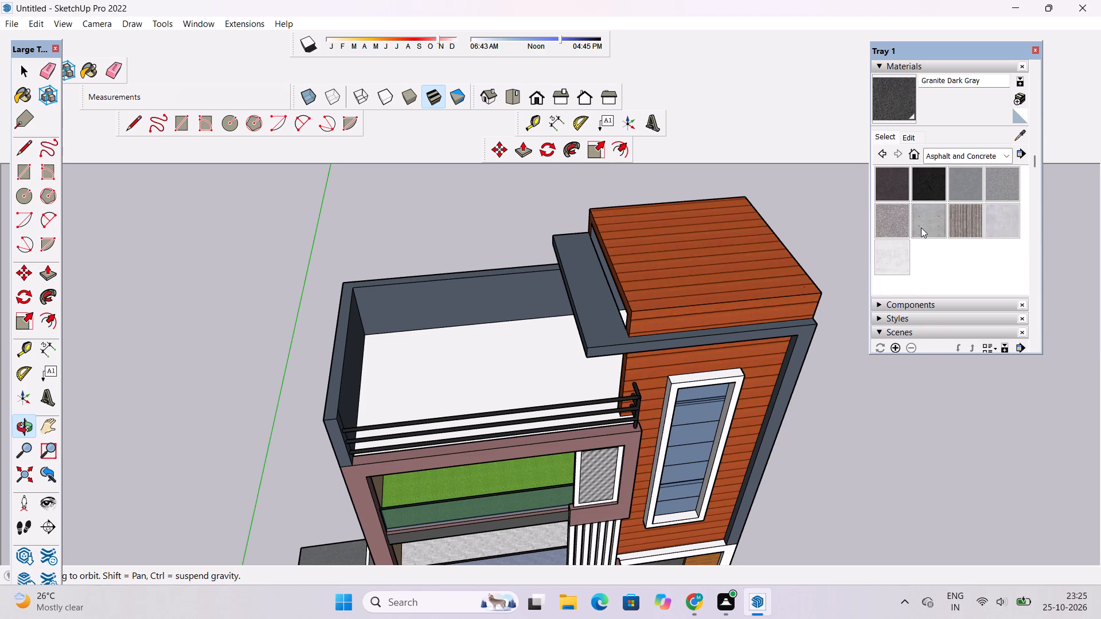
left_click(1016, 224)
scroll(563, 386, "up", 7)
left_click(563, 386)
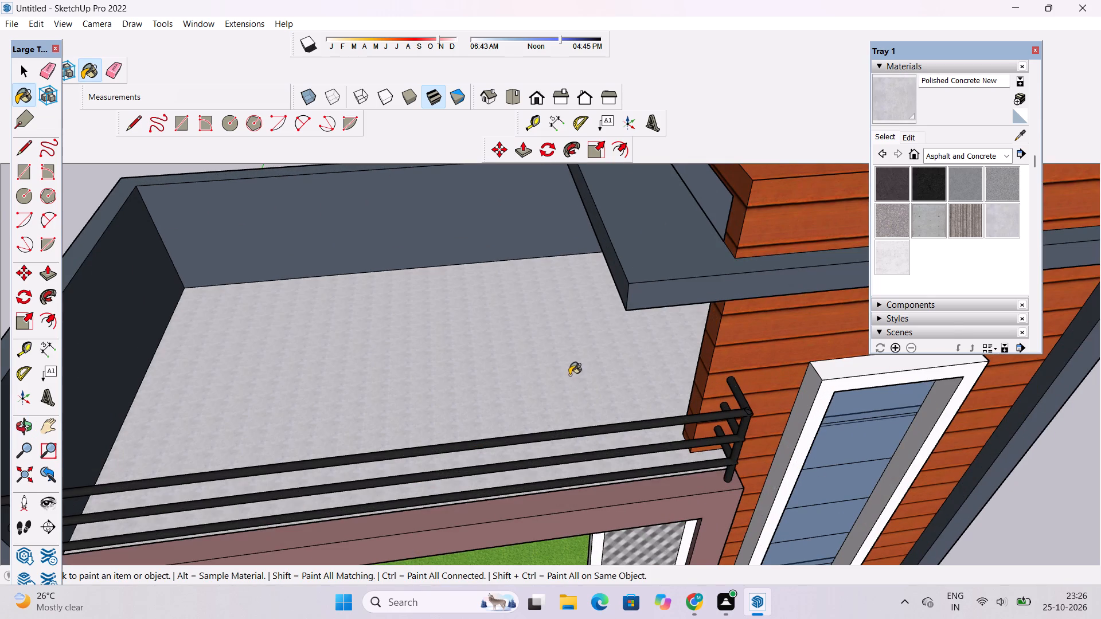
scroll(464, 389, "up", 17)
scroll(551, 371, "down", 12)
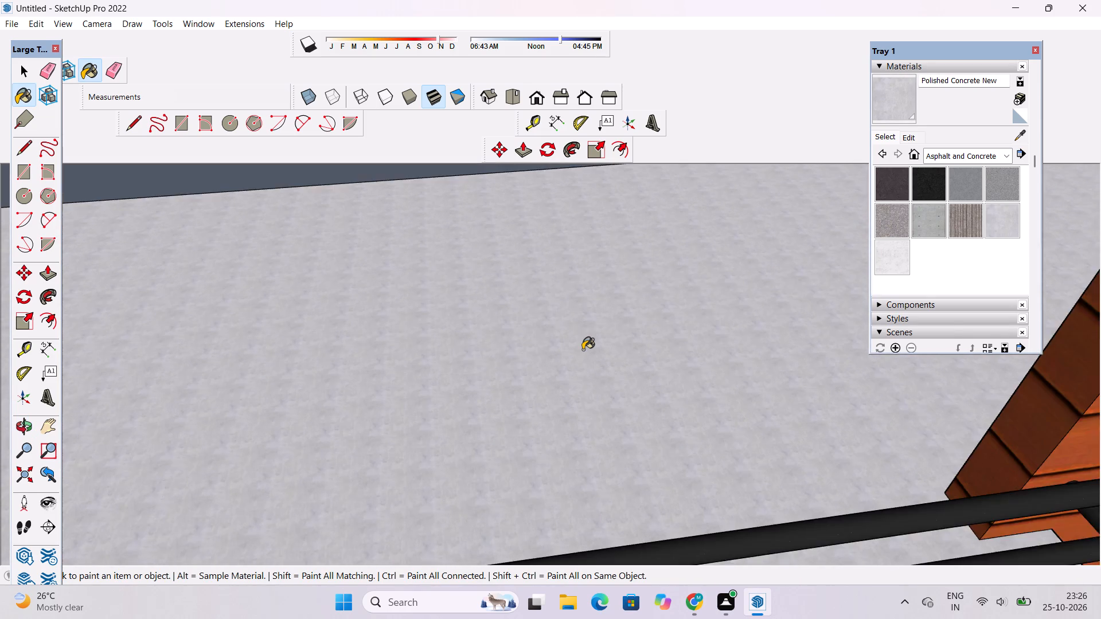
Set the Polished Concrete New texture size to 10' by 10'.
scroll(583, 350, "down", 13)
left_click(909, 140)
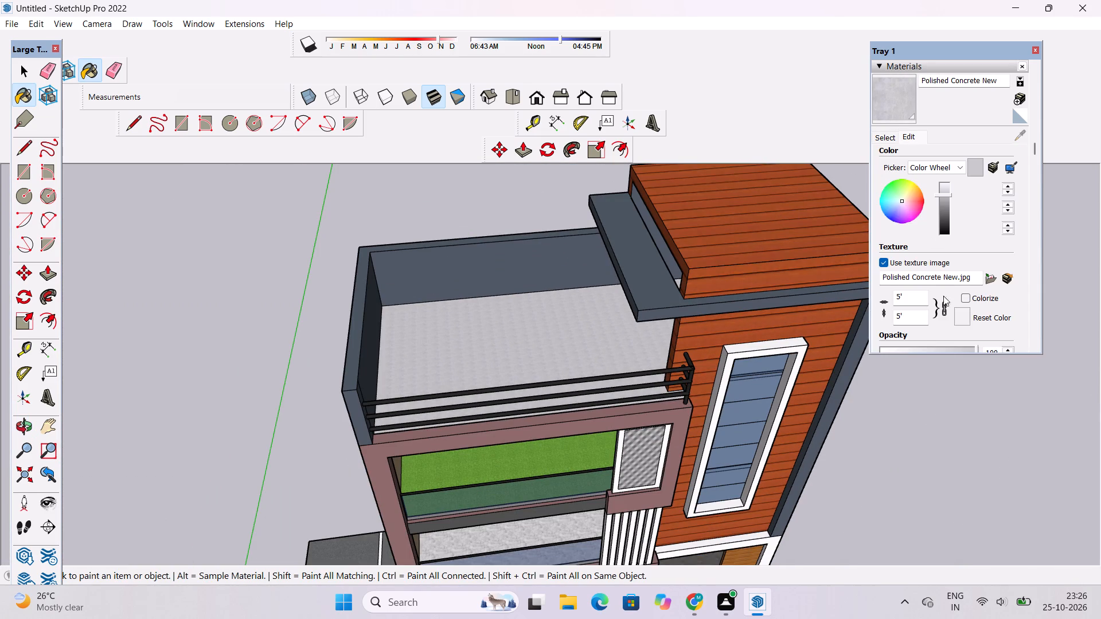
left_click(909, 314)
key("BackSpace")
key("BackSpace")
key("BackSpace")
key("BackSpace")
key("BackSpace")
key("BackSpace")
key("BackSpace")
key("BackSpace")
key("BackSpace")
type("10'")
key("Return")
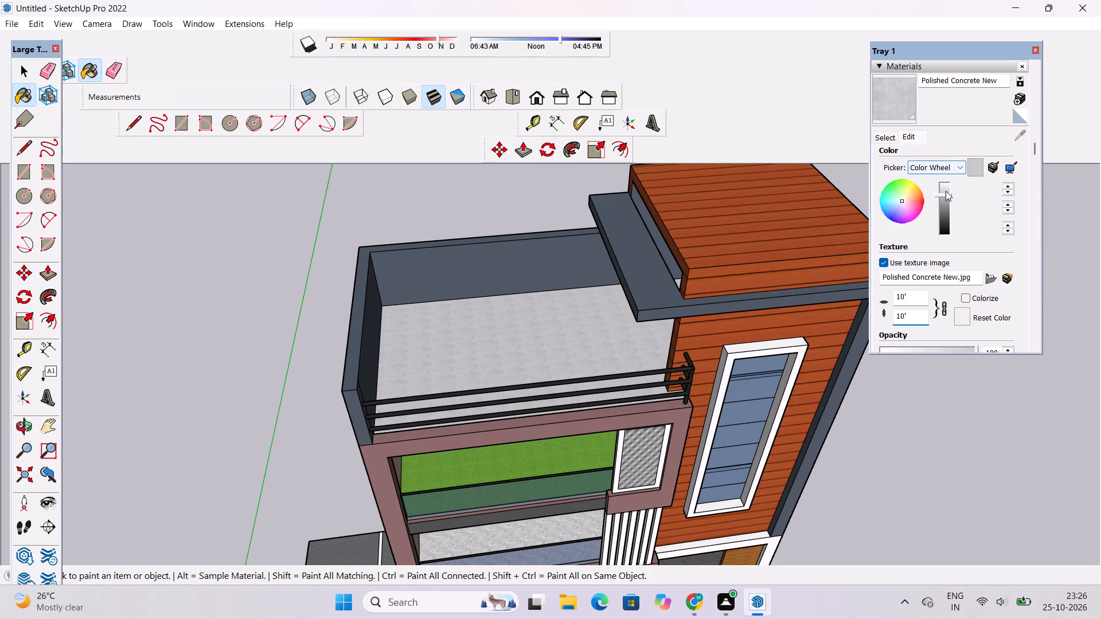
left_click(943, 190)
left_click(946, 196)
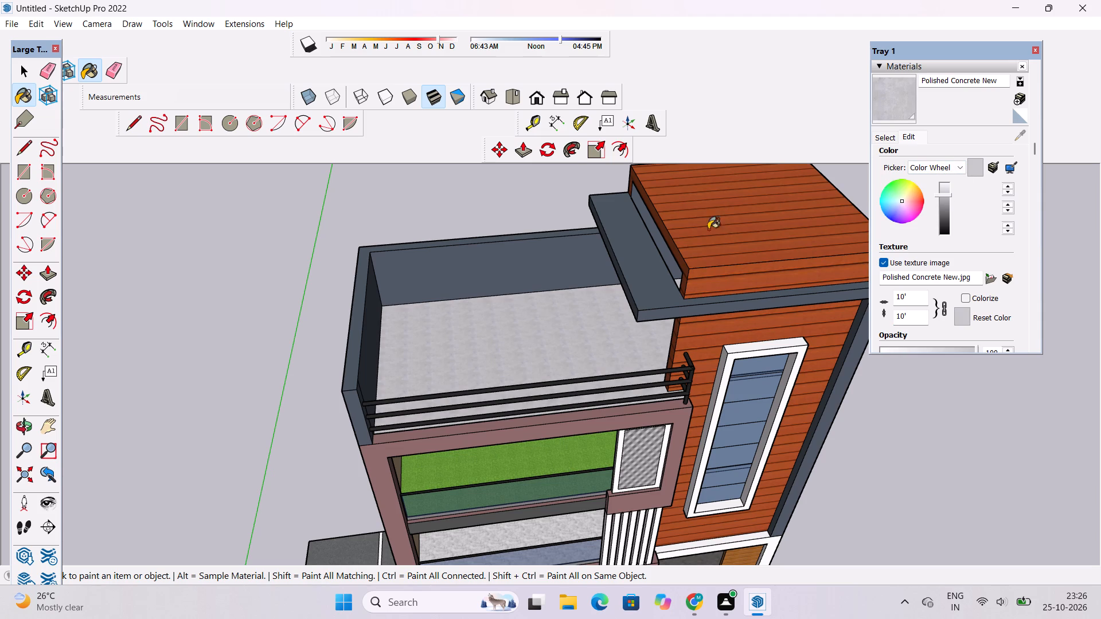
Examine the roof terrace, its railing and parapets, and the wood-clad roof block from the front, back and above.
left_click(11, 429)
left_click(28, 428)
left_click_drag(373, 428, 343, 258)
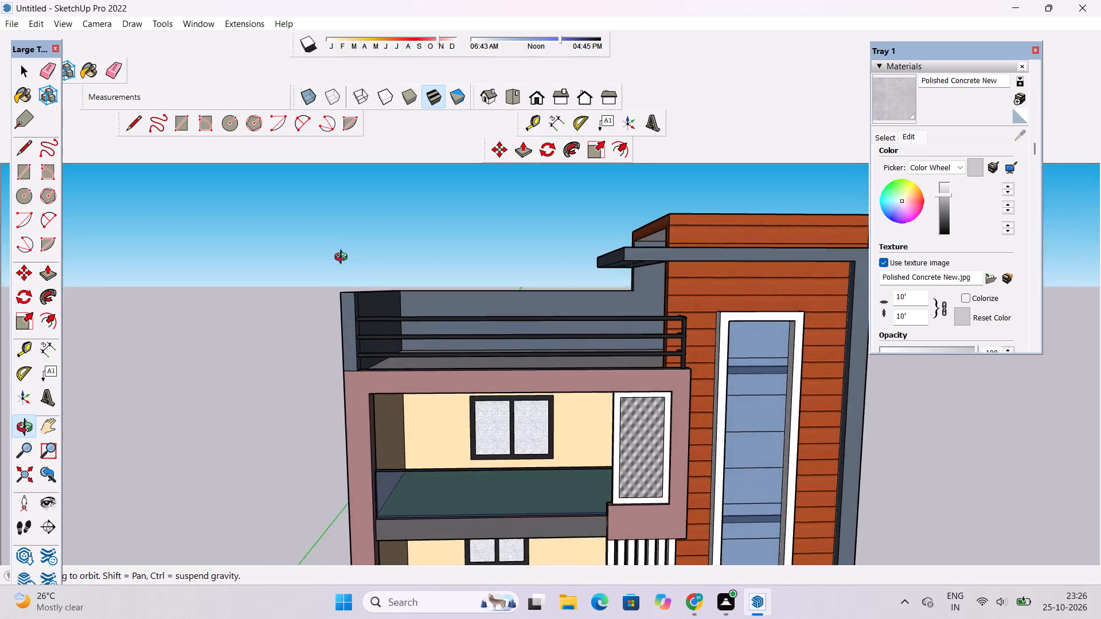
left_click_drag(343, 258, 342, 253)
scroll(345, 240, "down", 2)
left_click_drag(443, 434, 309, 618)
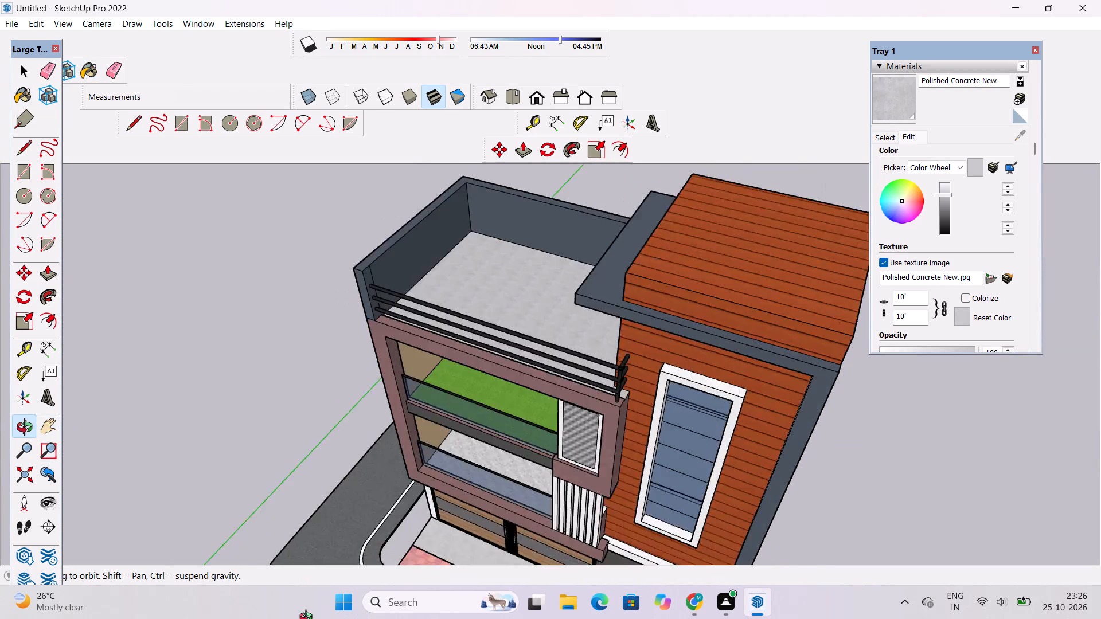
left_click_drag(309, 618, 92, 611)
left_click_drag(702, 299, 433, 311)
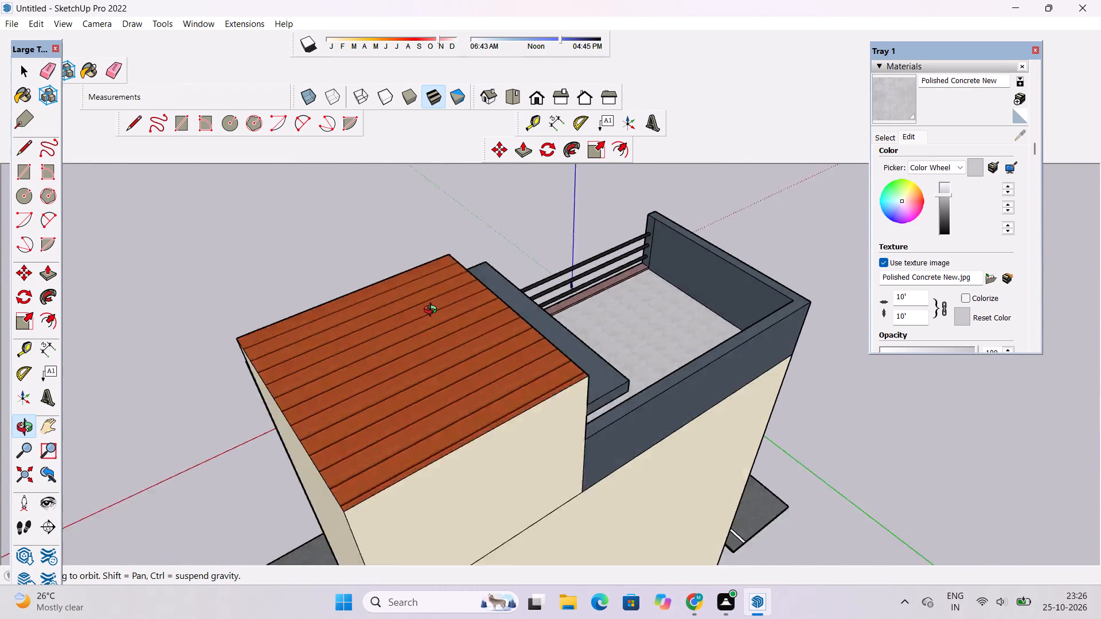
left_click_drag(433, 311, 311, 309)
scroll(603, 312, "up", 12)
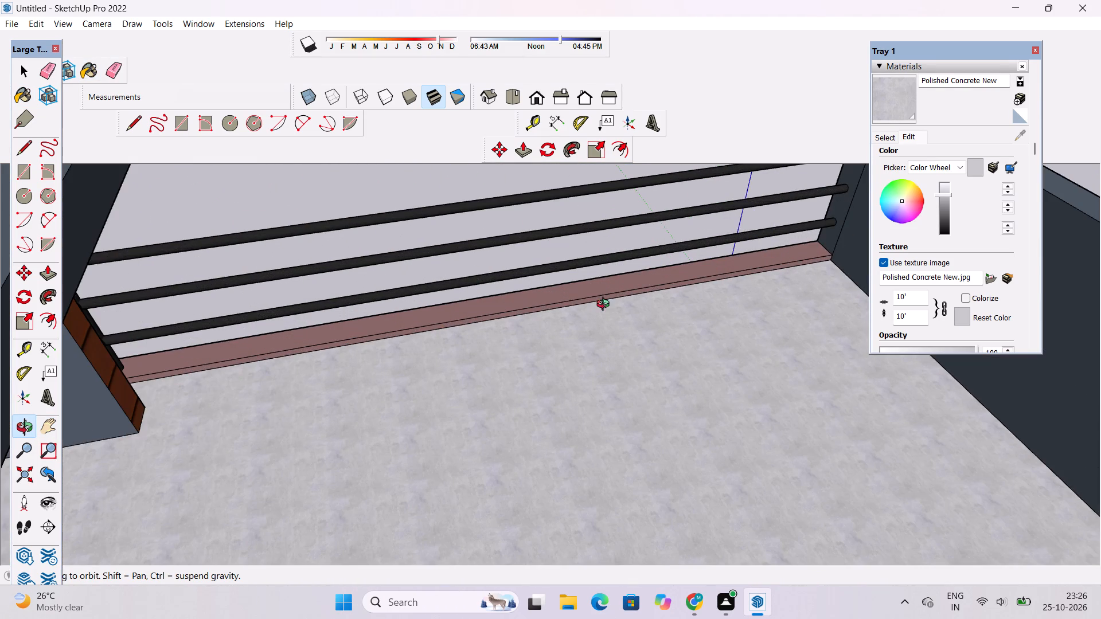
scroll(600, 295, "down", 12)
scroll(519, 328, "up", 4)
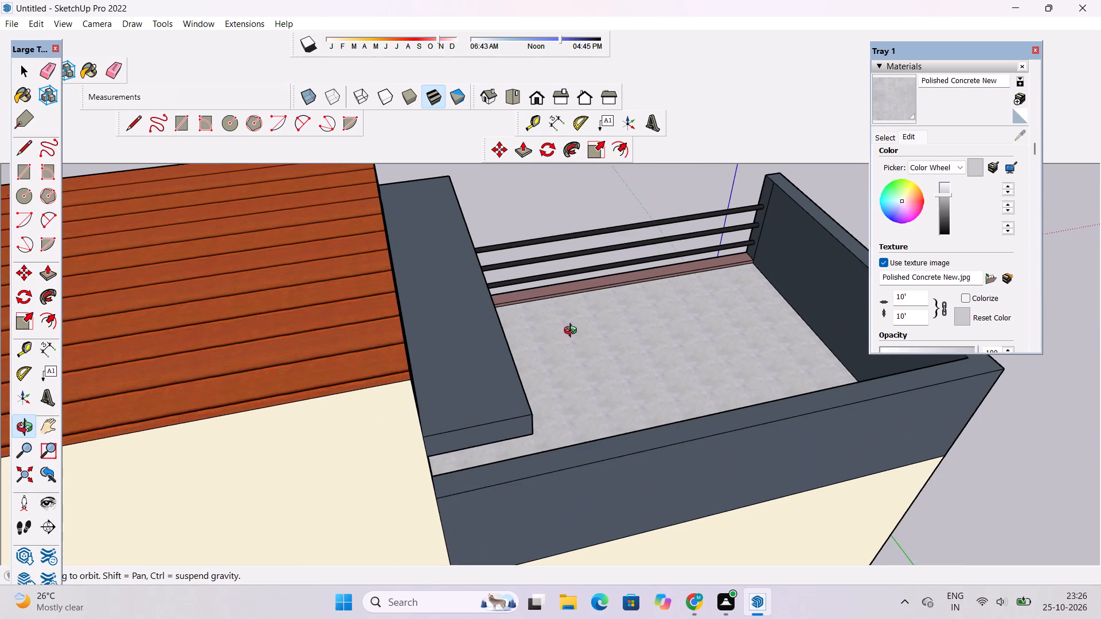
left_click_drag(536, 332, 616, 412)
scroll(433, 359, "down", 5)
left_click_drag(329, 361, 406, 315)
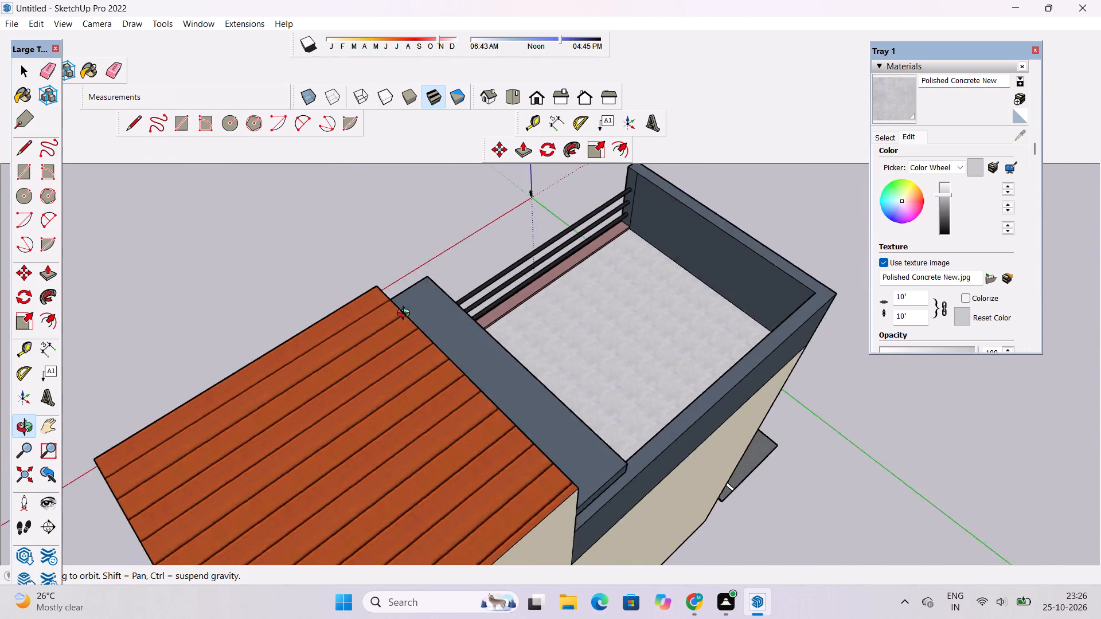
left_click_drag(406, 315, 434, 243)
scroll(444, 201, "down", 7)
left_click_drag(348, 261, 734, 371)
left_click_drag(572, 398, 569, 398)
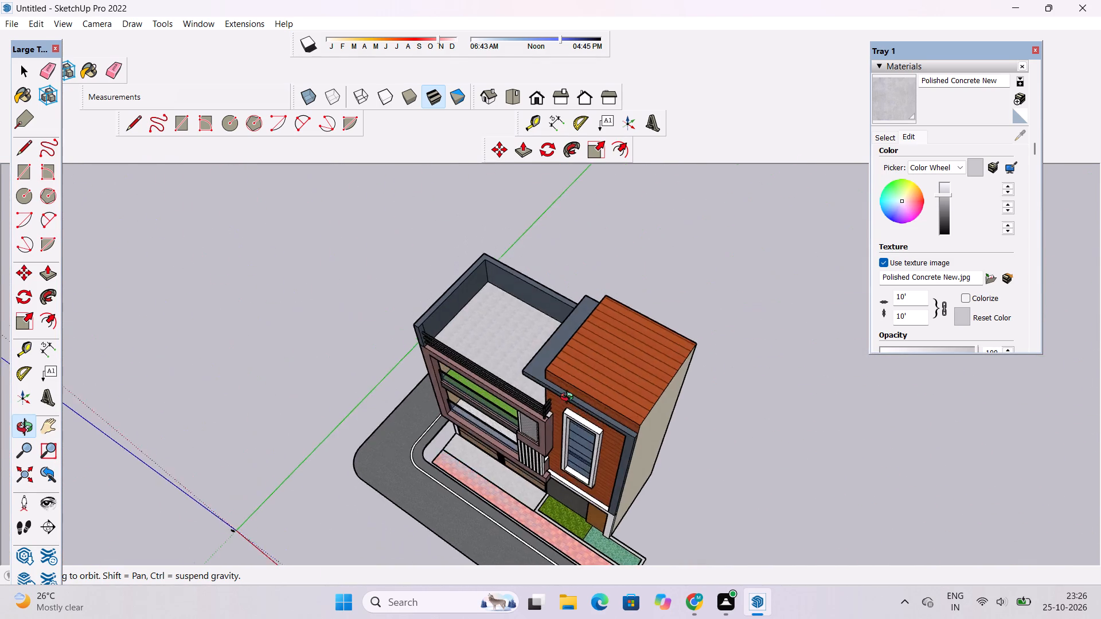
left_click_drag(569, 398, 548, 310)
left_click_drag(447, 370, 604, 352)
scroll(386, 369, "down", 4)
left_click_drag(307, 385, 442, 324)
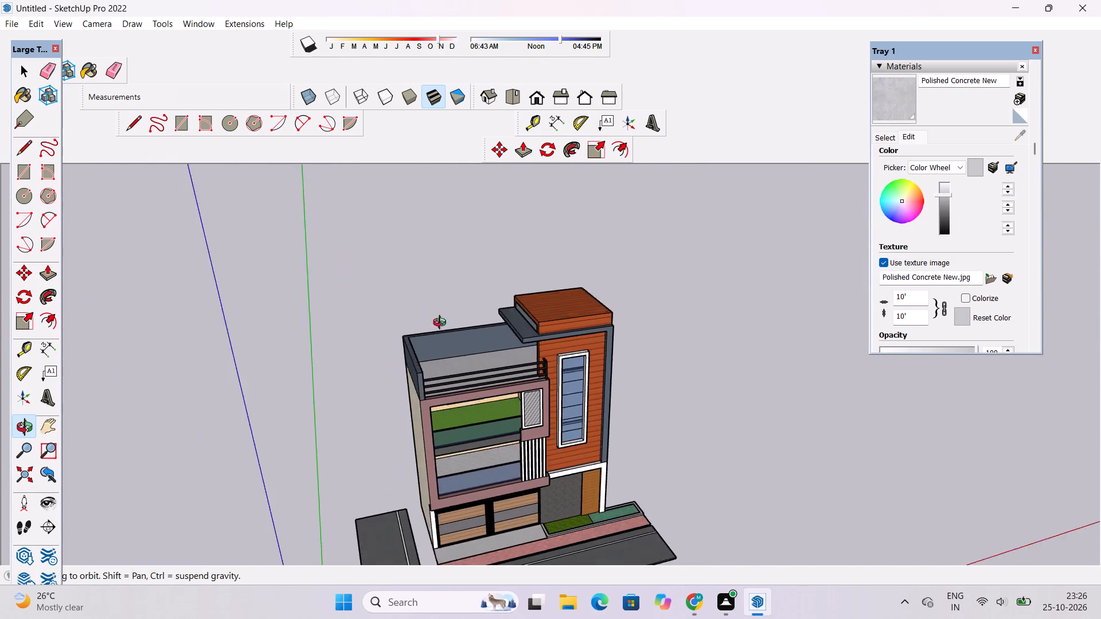
left_click_drag(442, 324, 444, 320)
scroll(589, 278, "up", 6)
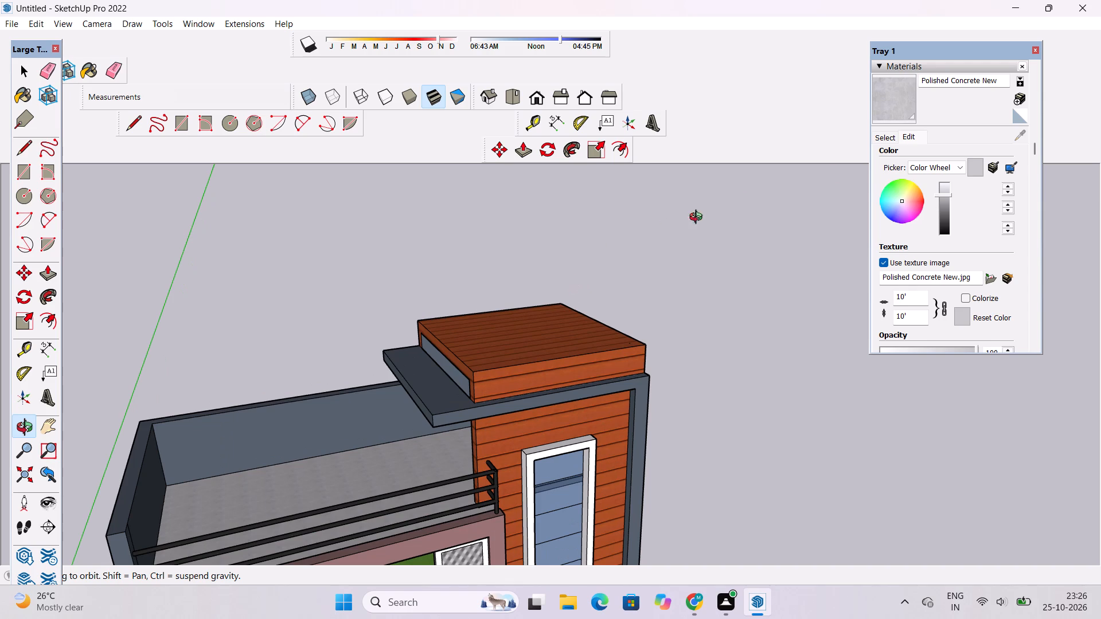
Browse the Colors-Named material collection down to the yellow and cream shades.
left_click(888, 139)
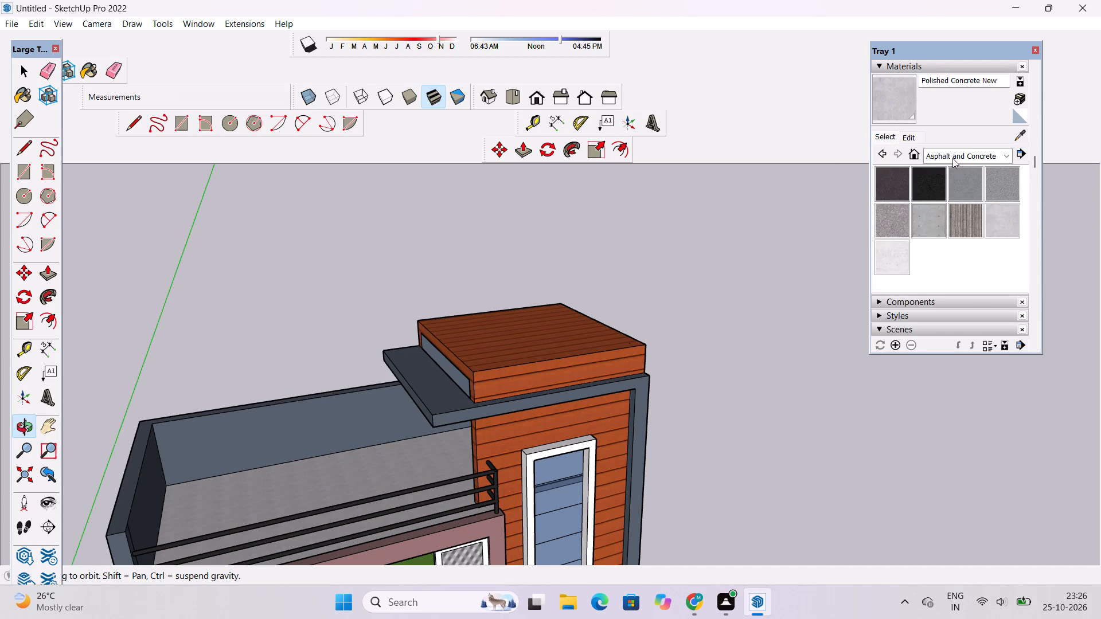
left_click(952, 158)
left_click(966, 211)
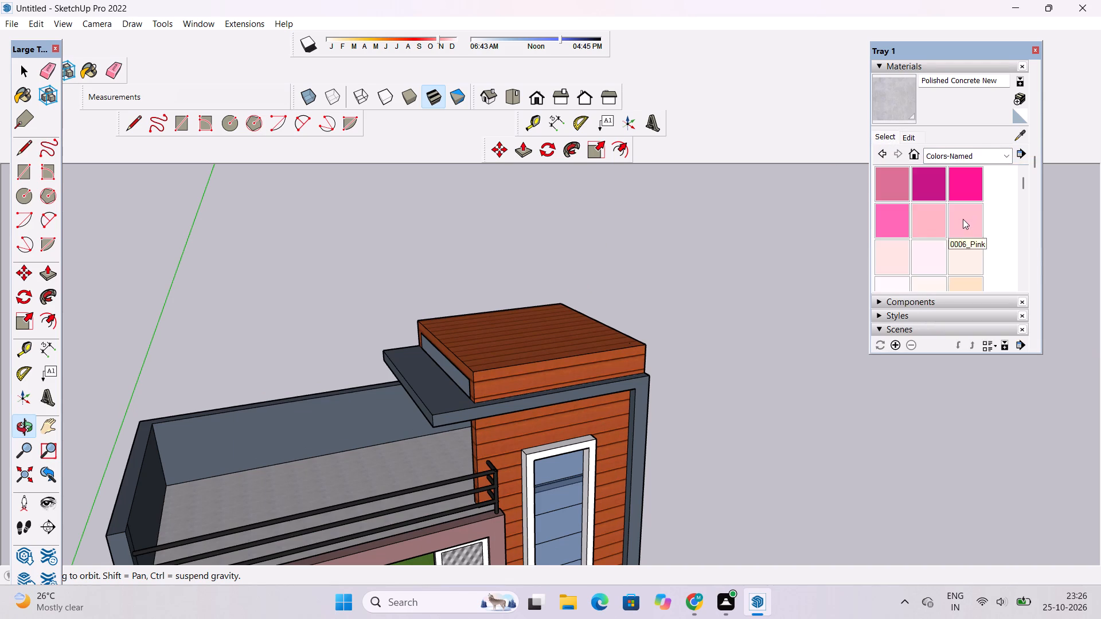
scroll(962, 220, "down", 8)
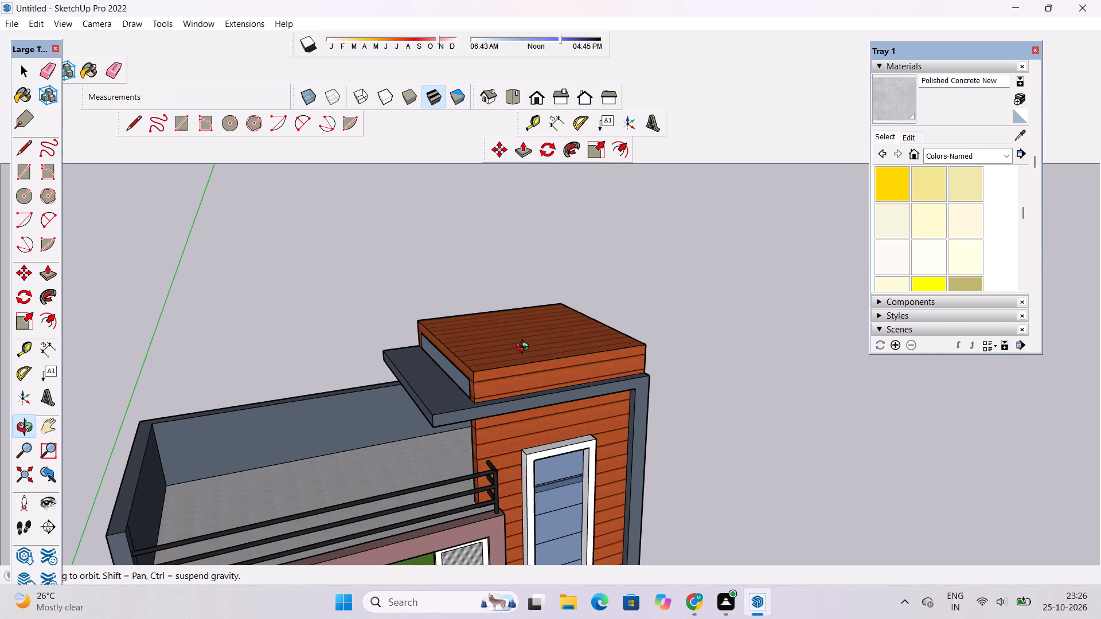
Examine the open side and interior of the wood-clad roof block, and the whole house from its side.
scroll(502, 350, "down", 3)
left_click_drag(544, 328, 864, 267)
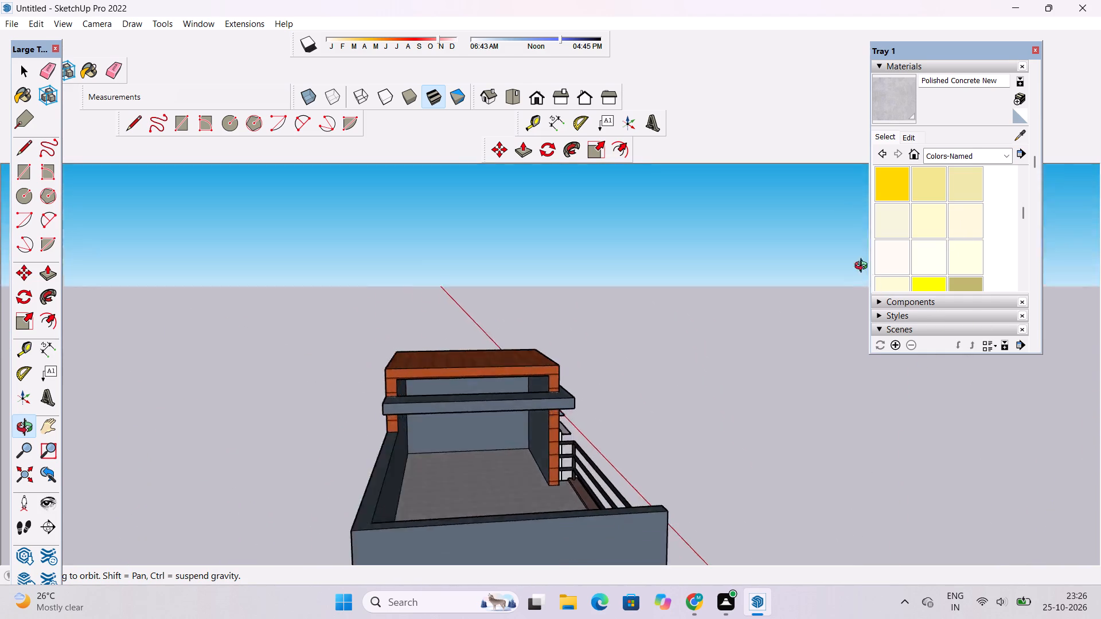
left_click_drag(864, 267, 810, 223)
scroll(489, 364, "up", 9)
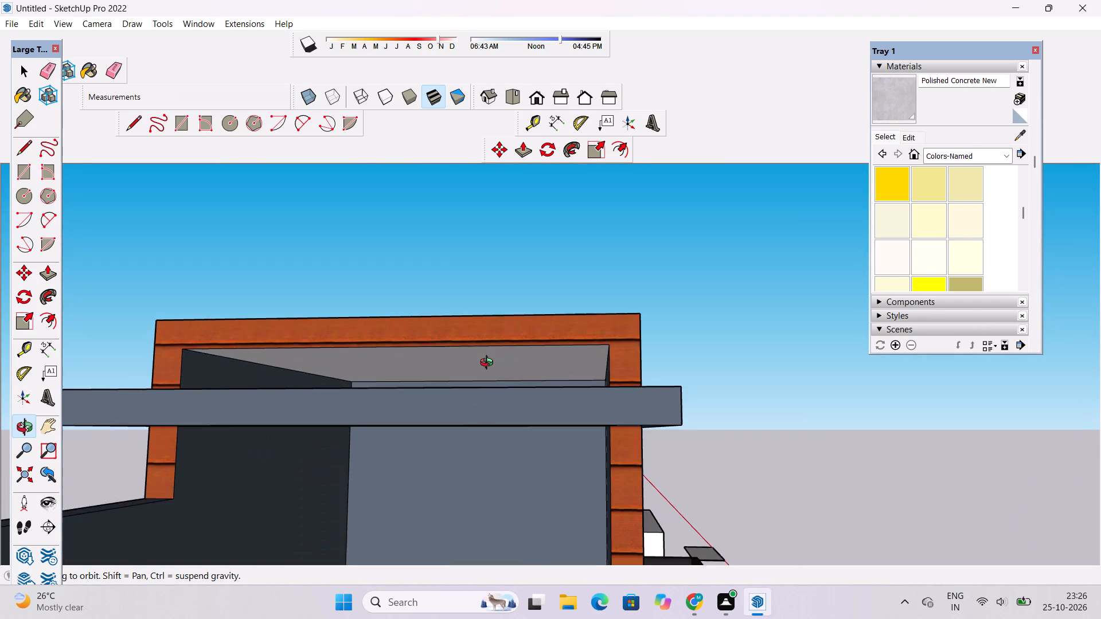
left_click_drag(489, 364, 453, 327)
scroll(483, 252, "down", 11)
left_click_drag(639, 228, 525, 293)
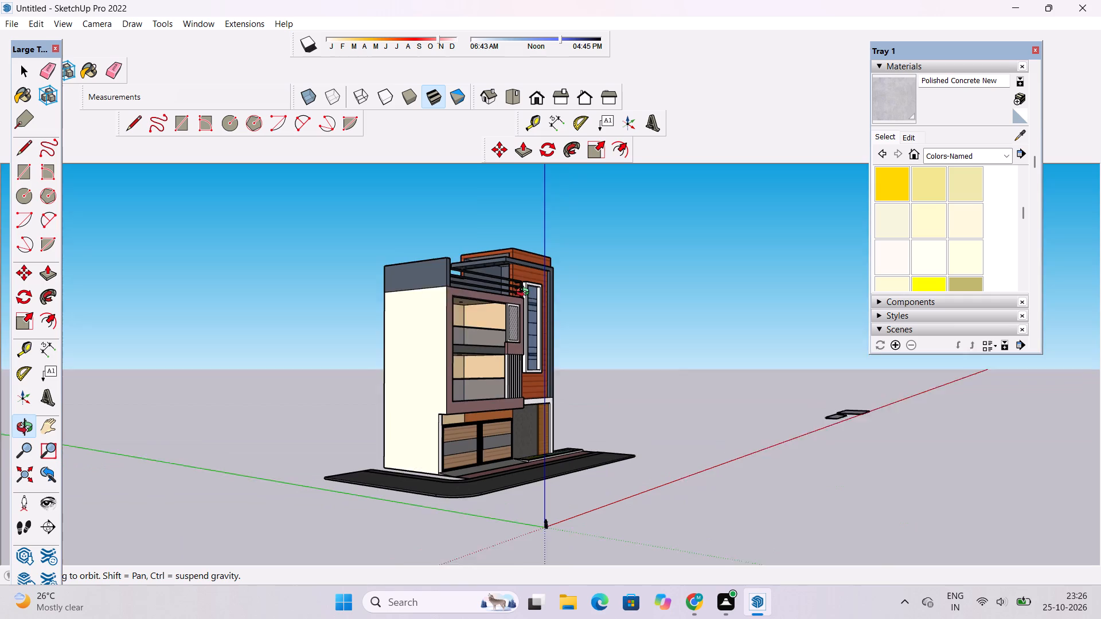
Examine the house's side wall, front balconies and ceilings, and the underside of the site slab.
left_click_drag(525, 293, 492, 303)
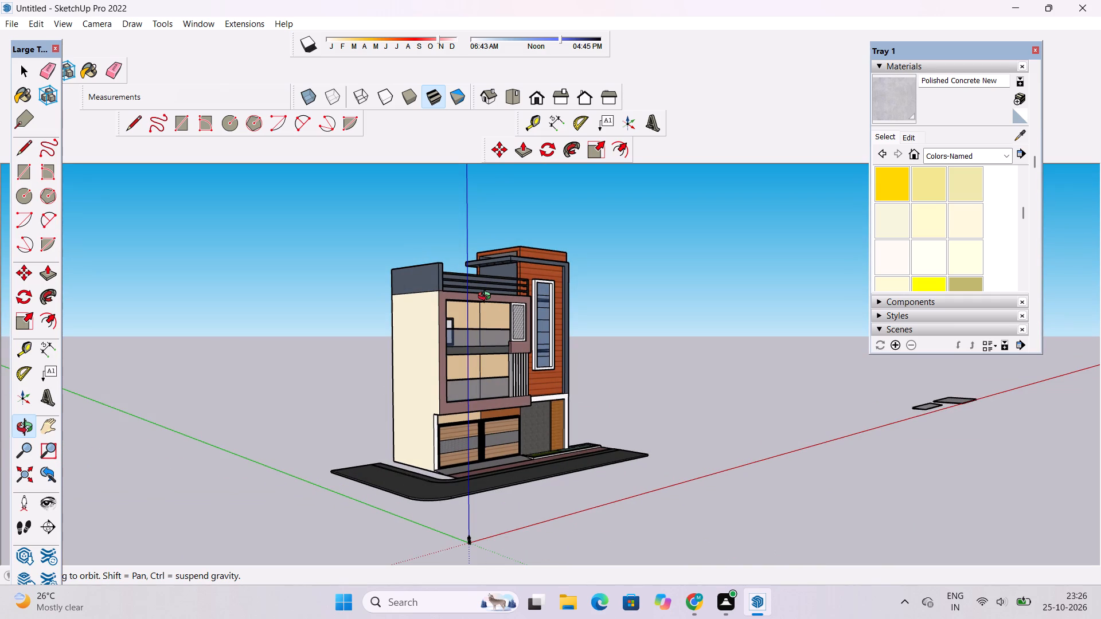
left_click_drag(487, 297, 548, 316, "shift")
left_click_drag(631, 306, 565, 322)
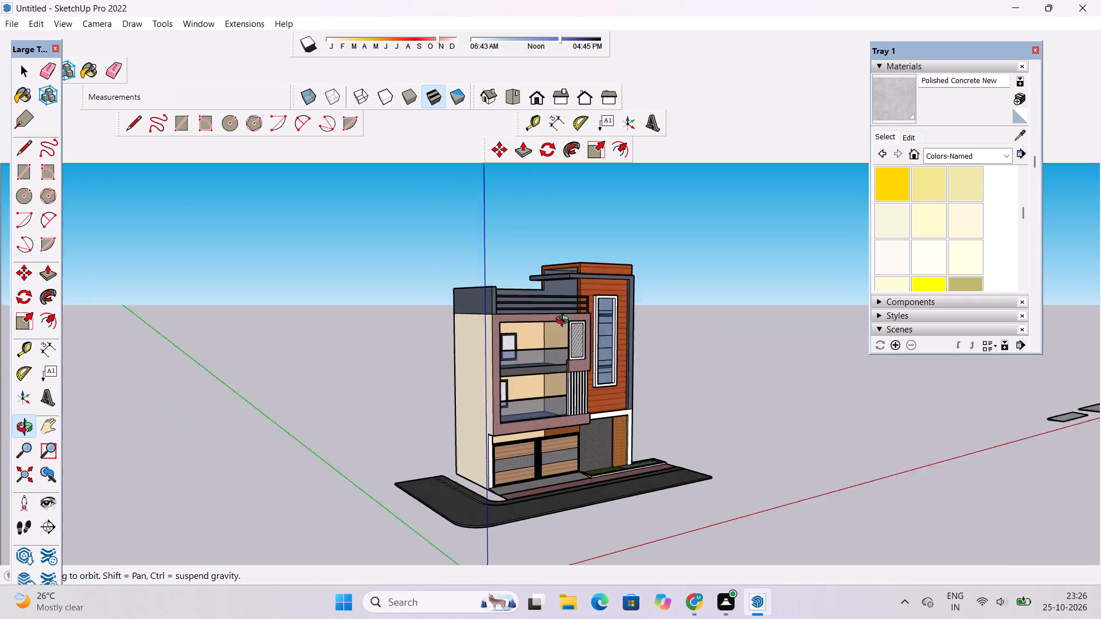
left_click_drag(565, 322, 543, 327)
scroll(524, 361, "up", 3)
left_click(523, 361, "shift")
scroll(436, 366, "down", 4)
scroll(604, 438, "up", 9)
left_click_drag(533, 428, 477, 315)
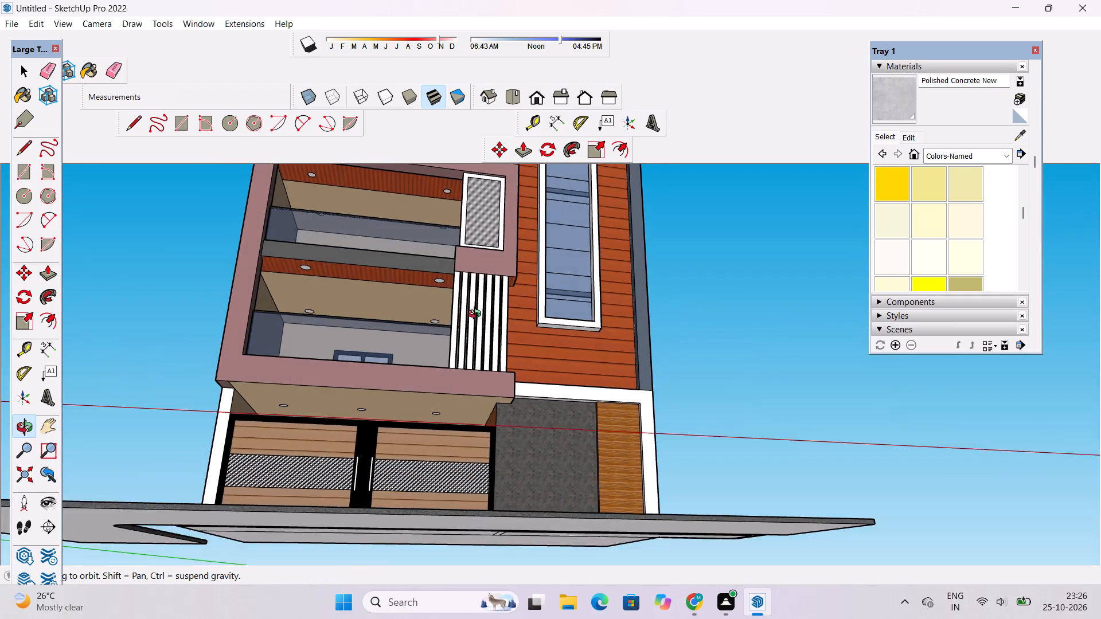
left_click_drag(477, 315, 477, 316)
scroll(483, 317, "down", 5)
left_click_drag(484, 316, 482, 334)
scroll(493, 306, "down", 6)
left_click_drag(511, 289, 479, 217)
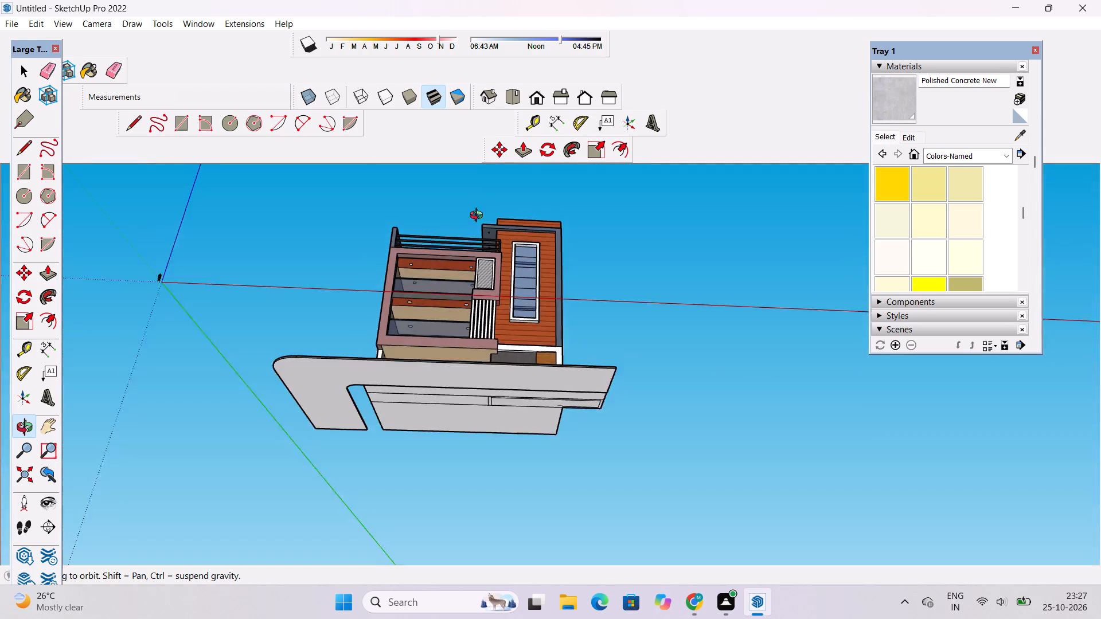
left_click_drag(479, 217, 479, 186)
Examine the front facade with its gate, planting strips, pavement and road from several heights and angles.
scroll(522, 388, "up", 5)
left_click_drag(559, 273, 511, 474)
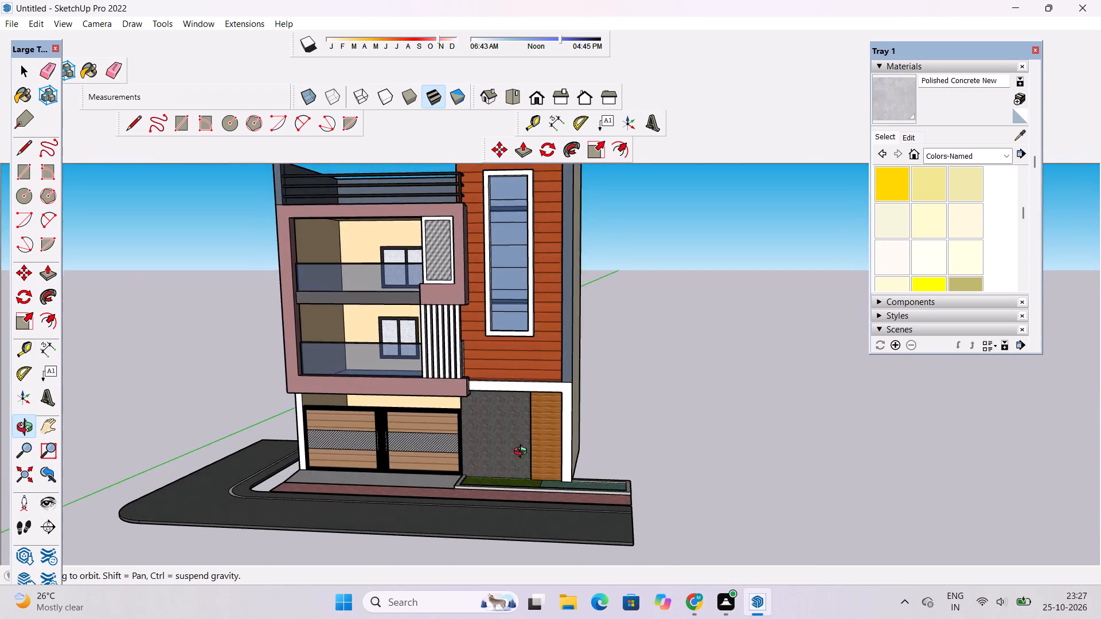
scroll(646, 331, "down", 5)
left_click_drag(642, 348, 621, 470)
scroll(455, 422, "up", 4)
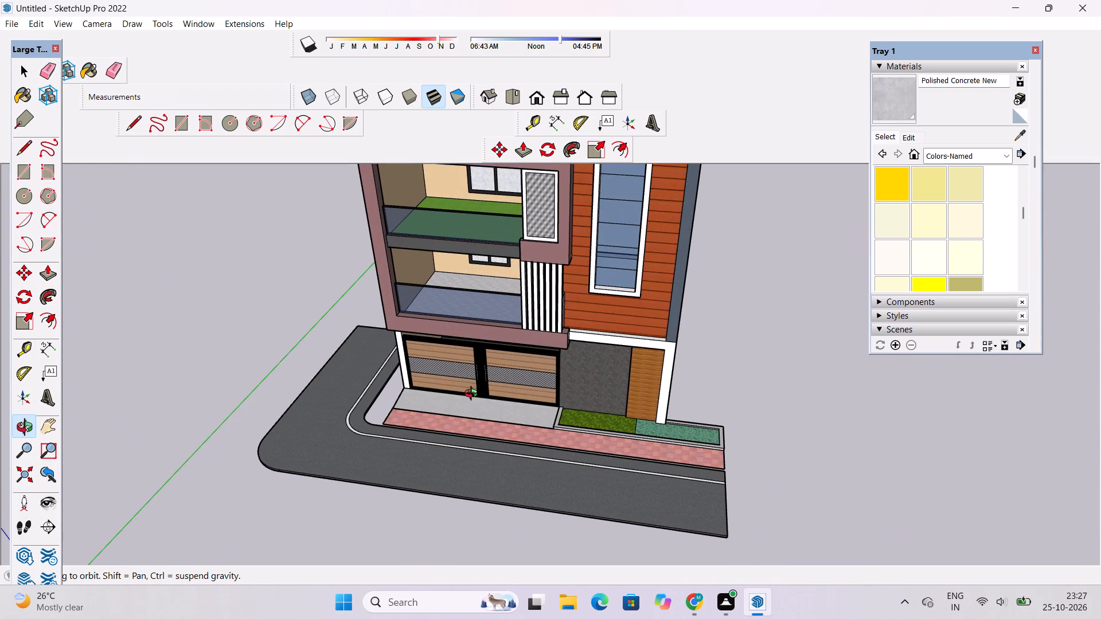
scroll(474, 395, "up", 2)
scroll(502, 348, "down", 5)
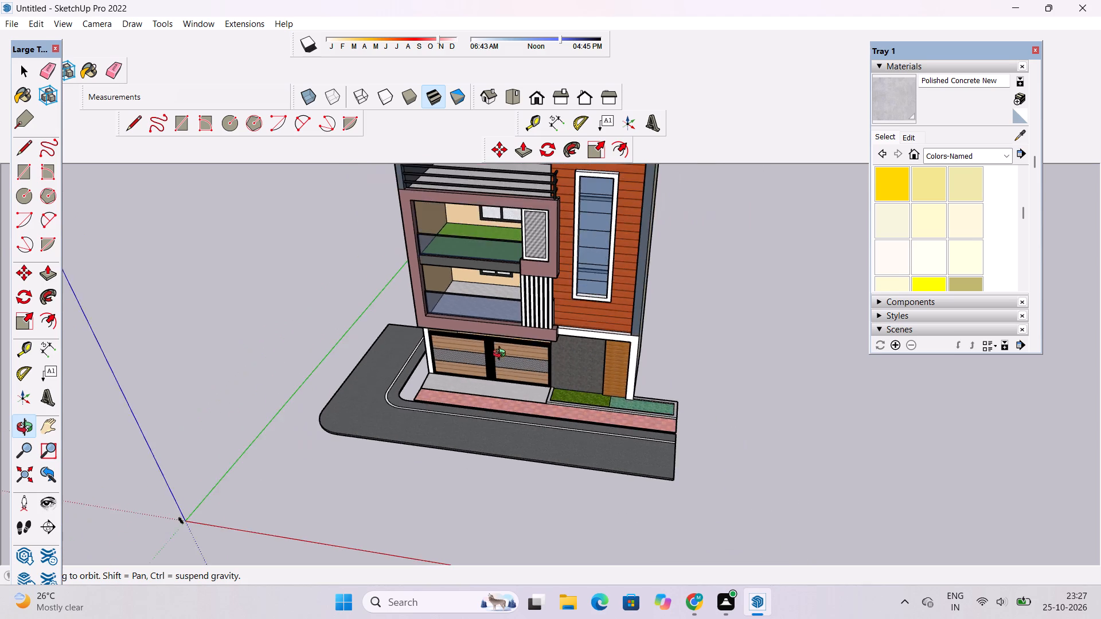
left_click_drag(496, 358, 579, 374)
scroll(580, 372, "down", 1)
left_click_drag(573, 358, 580, 373, "shift")
left_click_drag(570, 395, 552, 236)
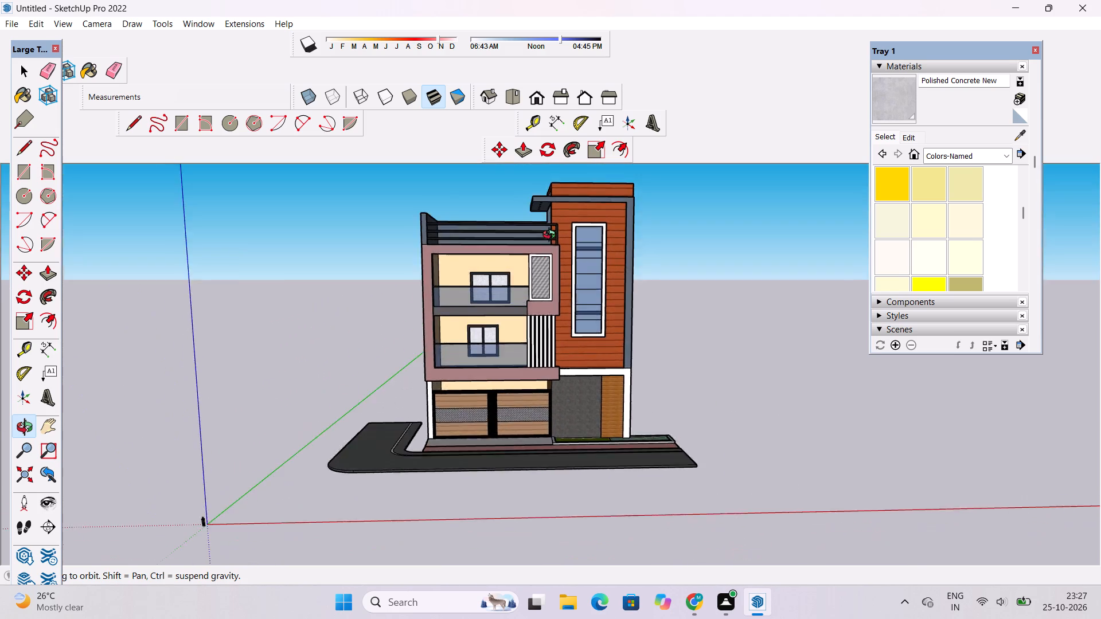
left_click_drag(552, 236, 550, 252)
scroll(552, 238, "down", 3)
left_click_drag(557, 310, 548, 336, "shift")
scroll(546, 340, "up", 3, "shift")
left_click_drag(552, 337, 524, 341, "shift")
left_click_drag(524, 341, 517, 350, "shift")
left_click_drag(521, 351, 491, 342)
Paint the five round recessed lights under the roof canopy with the 0047_Khaki colour.
scroll(506, 308, "up", 4)
left_click_drag(513, 302, 540, 342, "shift")
scroll(504, 244, "up", 11)
left_click_drag(545, 255, 537, 316)
scroll(536, 315, "down", 7)
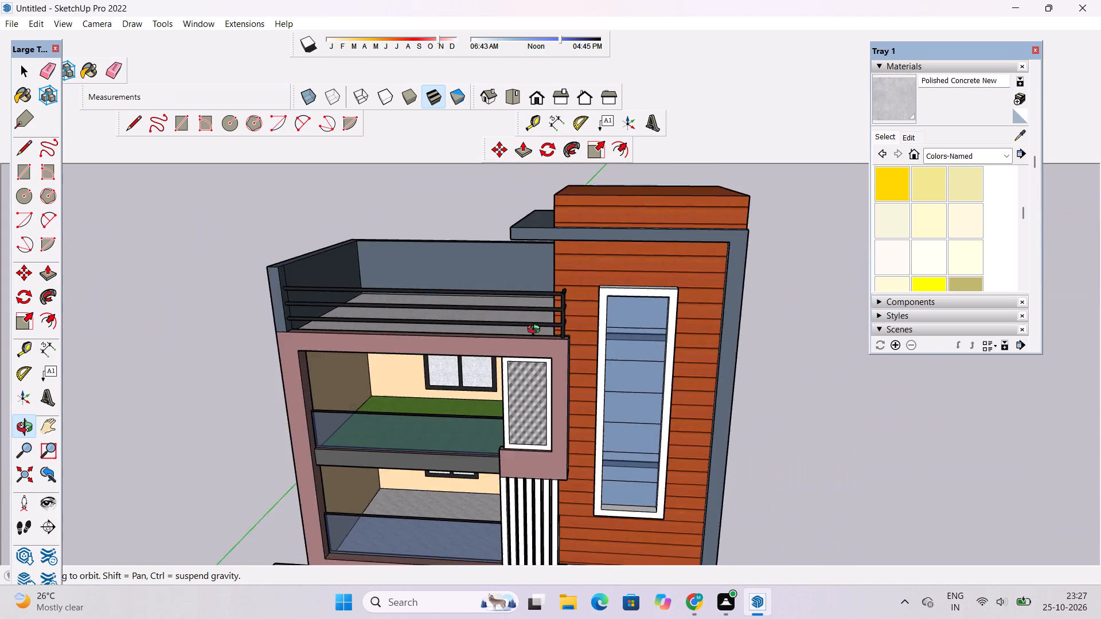
left_click_drag(533, 350, 534, 221)
scroll(533, 234, "up", 10)
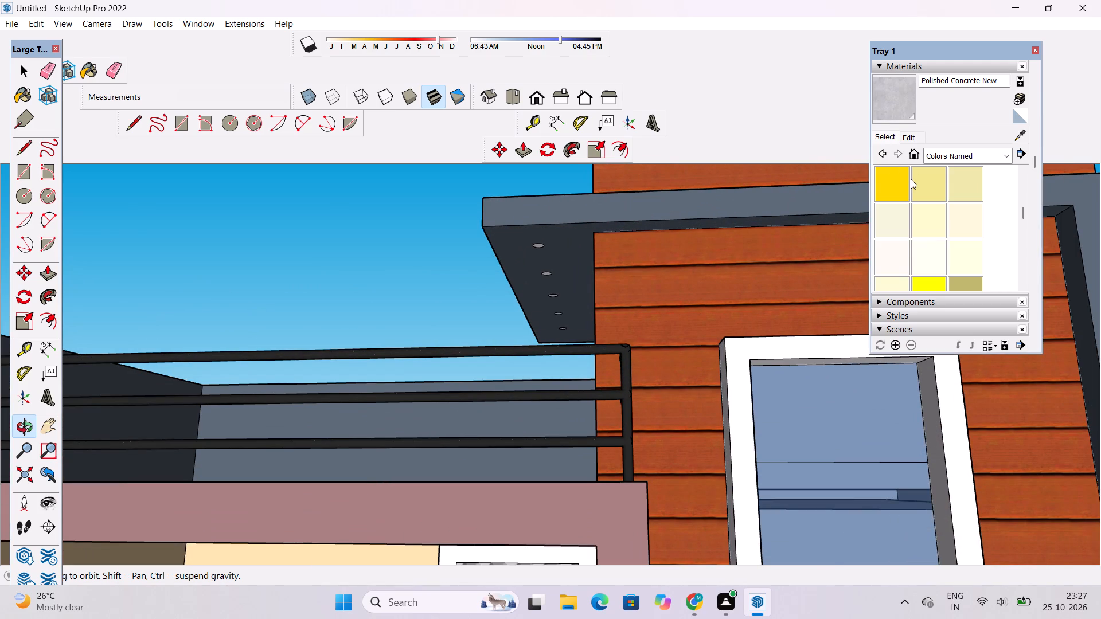
left_click(911, 180)
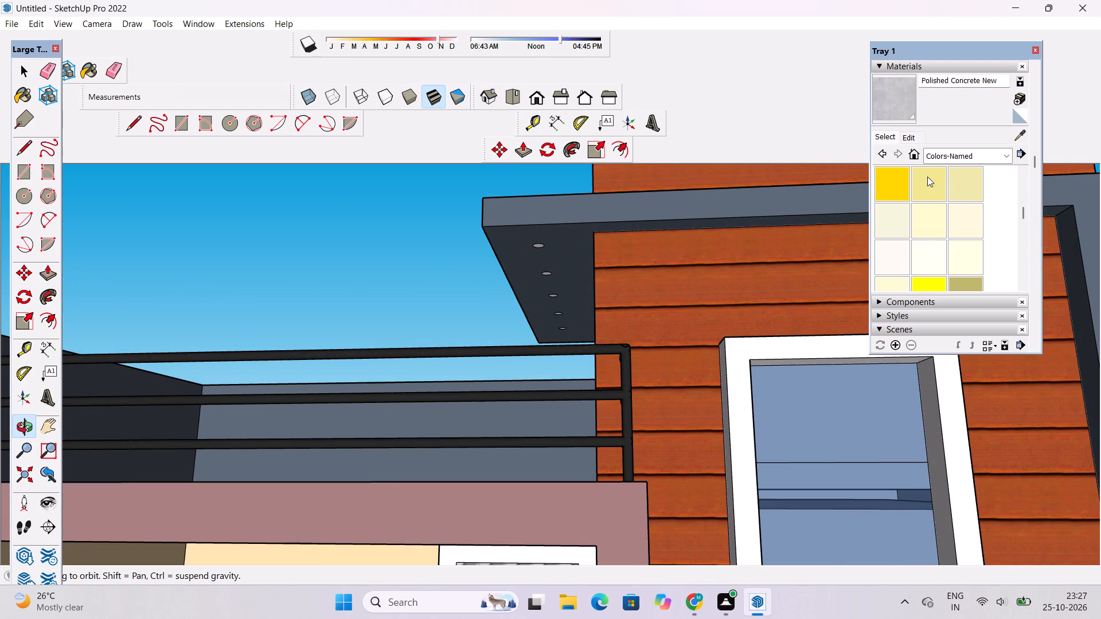
left_click(927, 177)
scroll(564, 297, "up", 8)
left_click(530, 241)
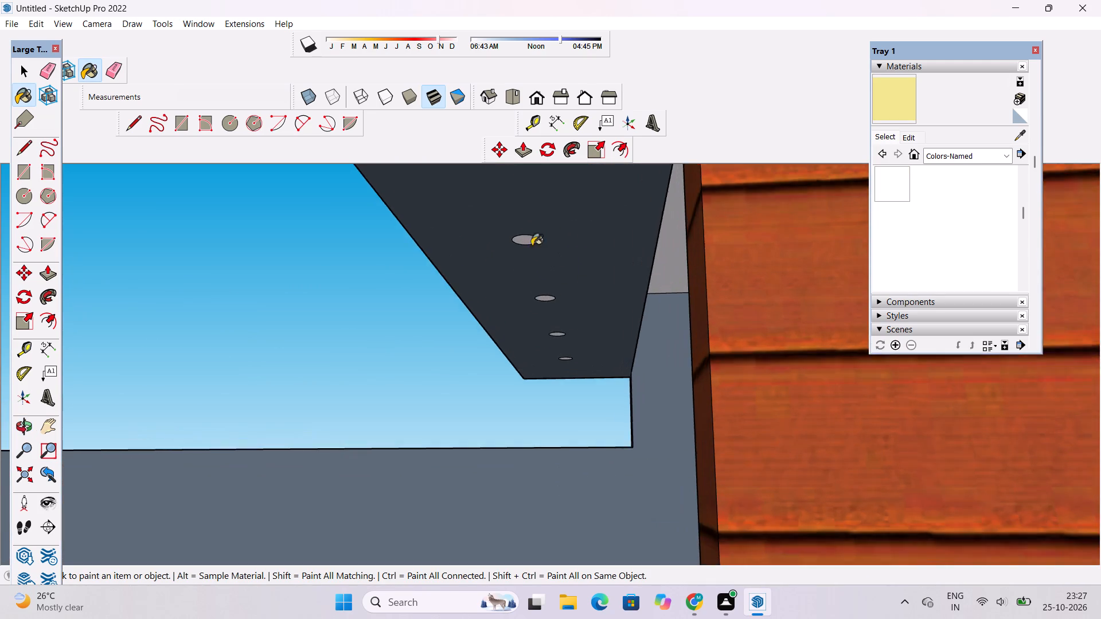
scroll(570, 340, "down", 6)
scroll(550, 277, "up", 4)
left_click(547, 288)
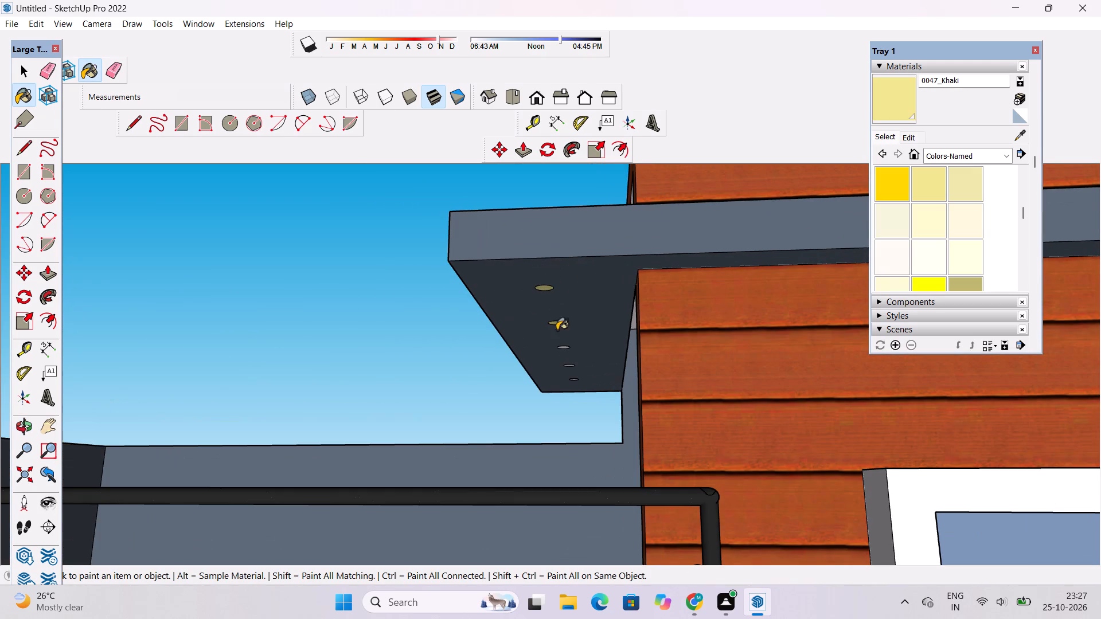
scroll(569, 361, "up", 9)
left_click(559, 320)
scroll(561, 381, "up", 5)
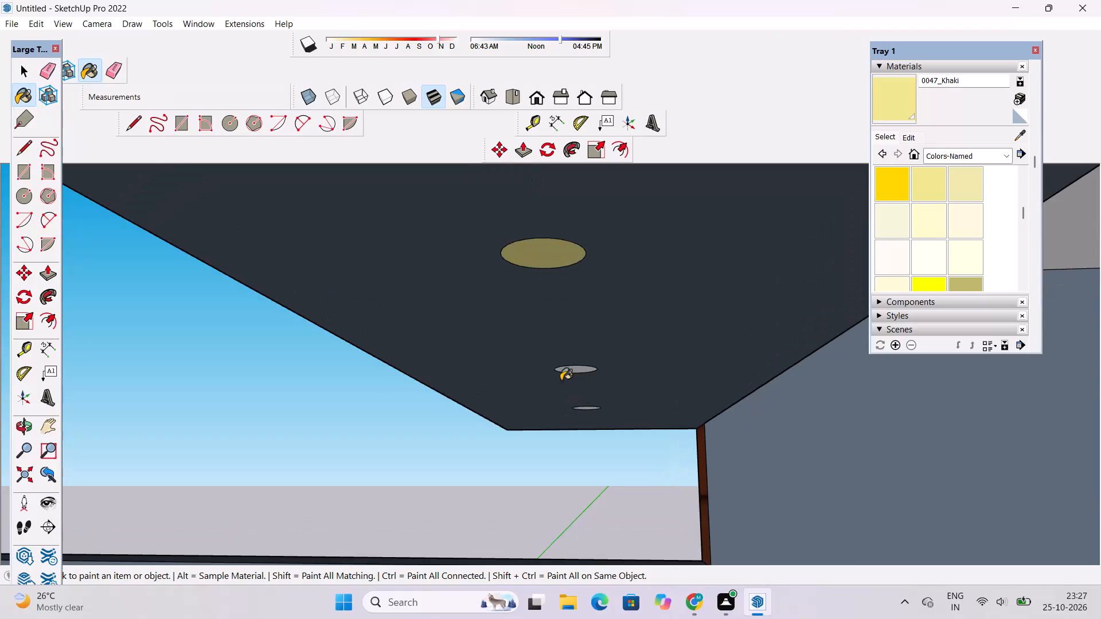
left_click(582, 365)
scroll(570, 379, "up", 11)
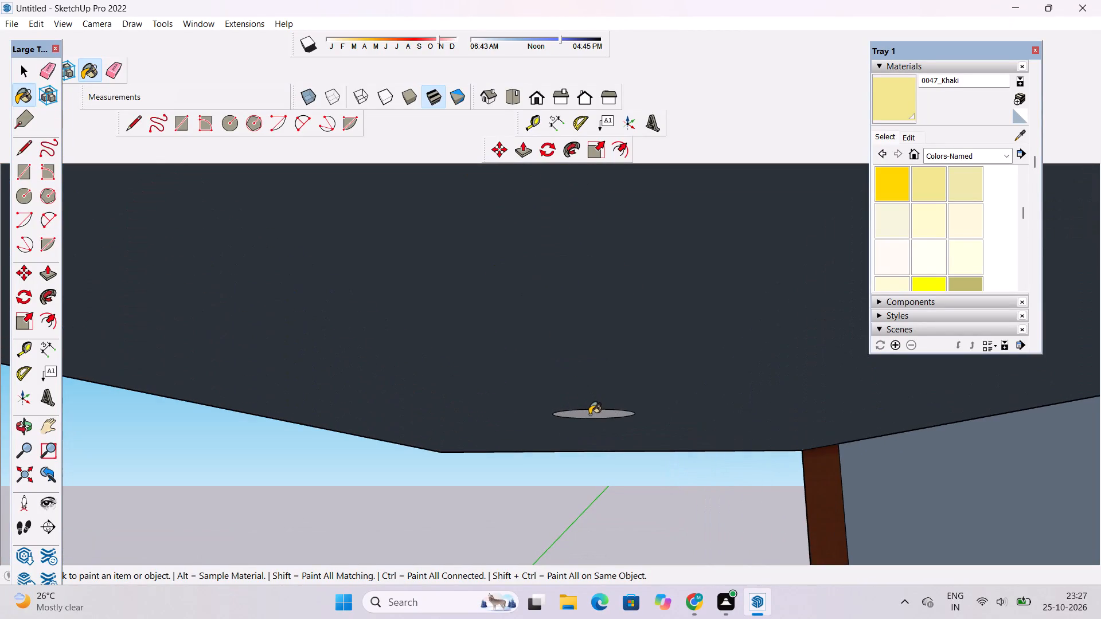
left_click(591, 415)
scroll(591, 405, "down", 20)
scroll(591, 405, "down", 6)
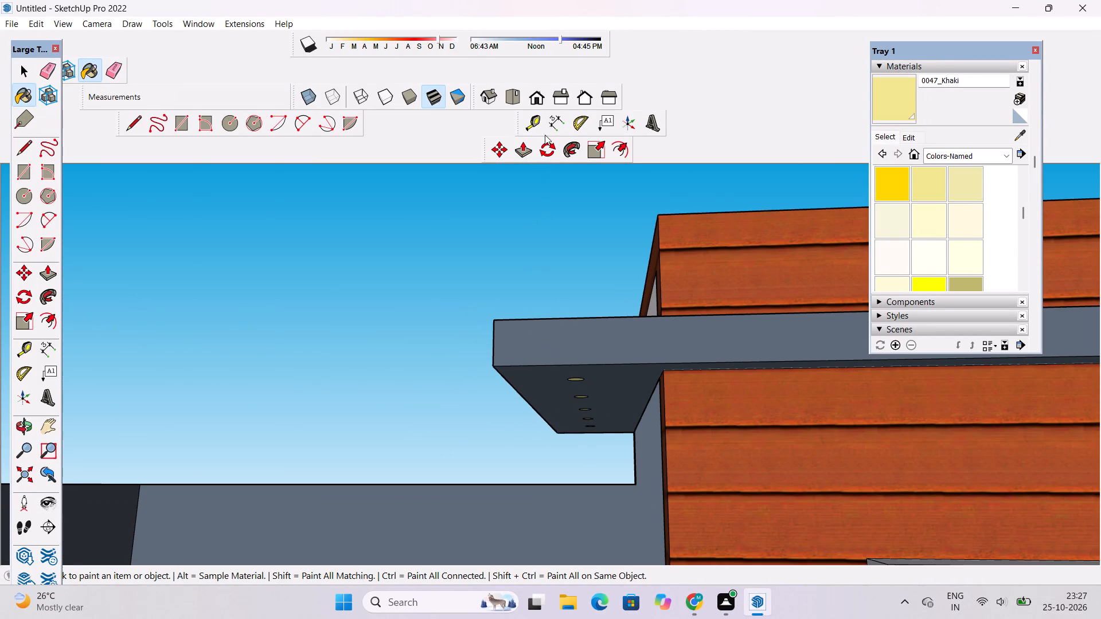
Examine the roof canopy lights, the terrace railing and both side walls of the house.
left_click(27, 430)
scroll(578, 254, "down", 6)
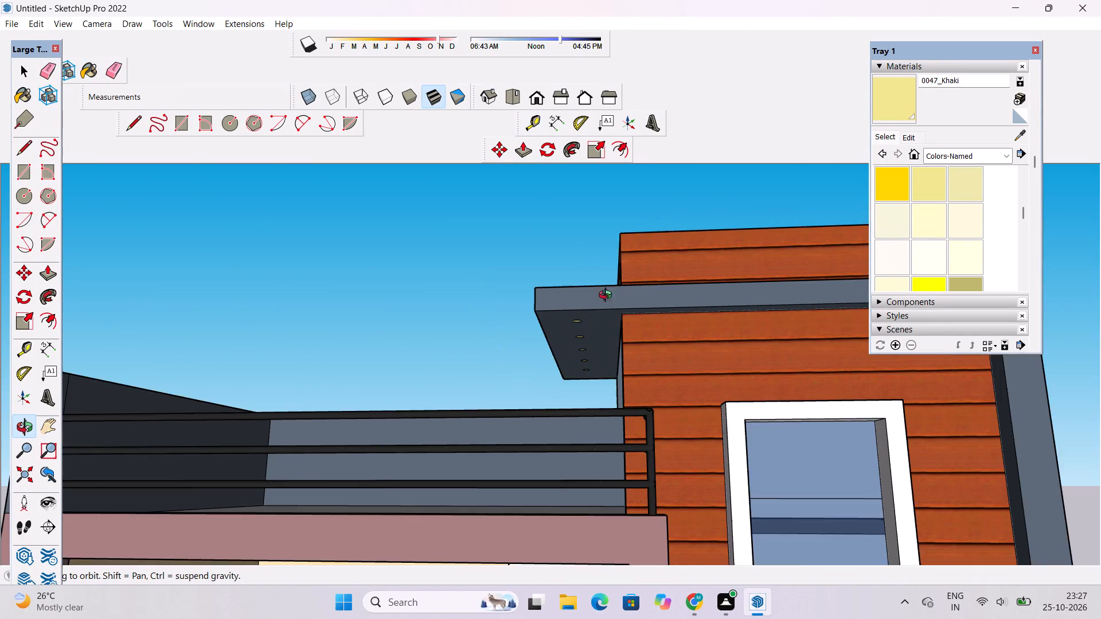
left_click_drag(639, 344, 616, 263)
left_click_drag(670, 273, 698, 356)
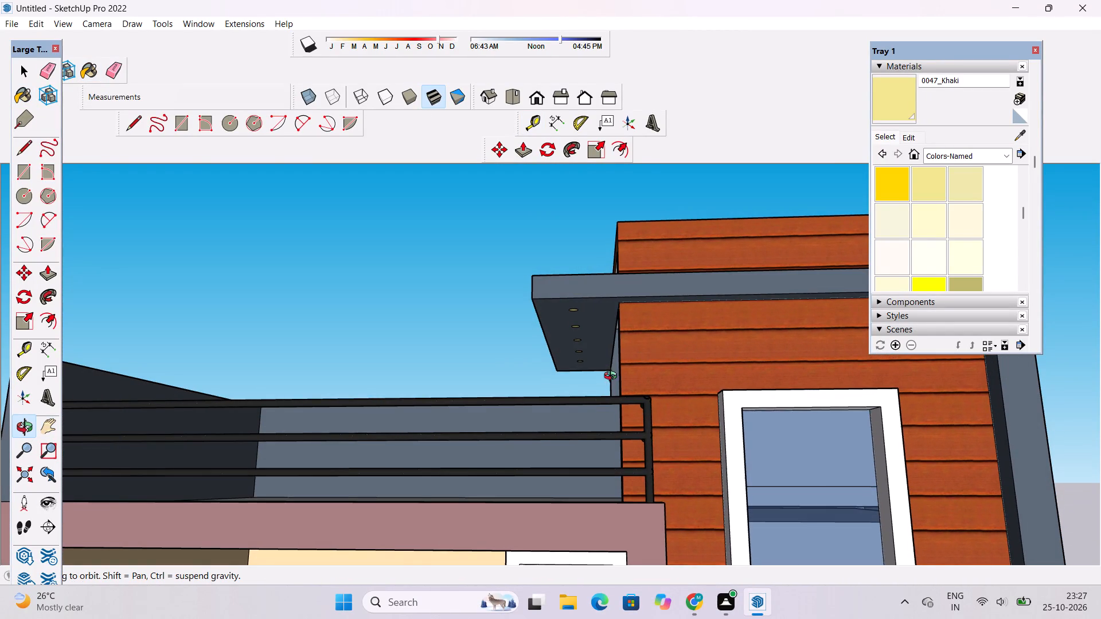
left_click_drag(575, 394, 552, 270, "shift")
scroll(552, 269, "down", 5)
left_click(552, 269, "shift")
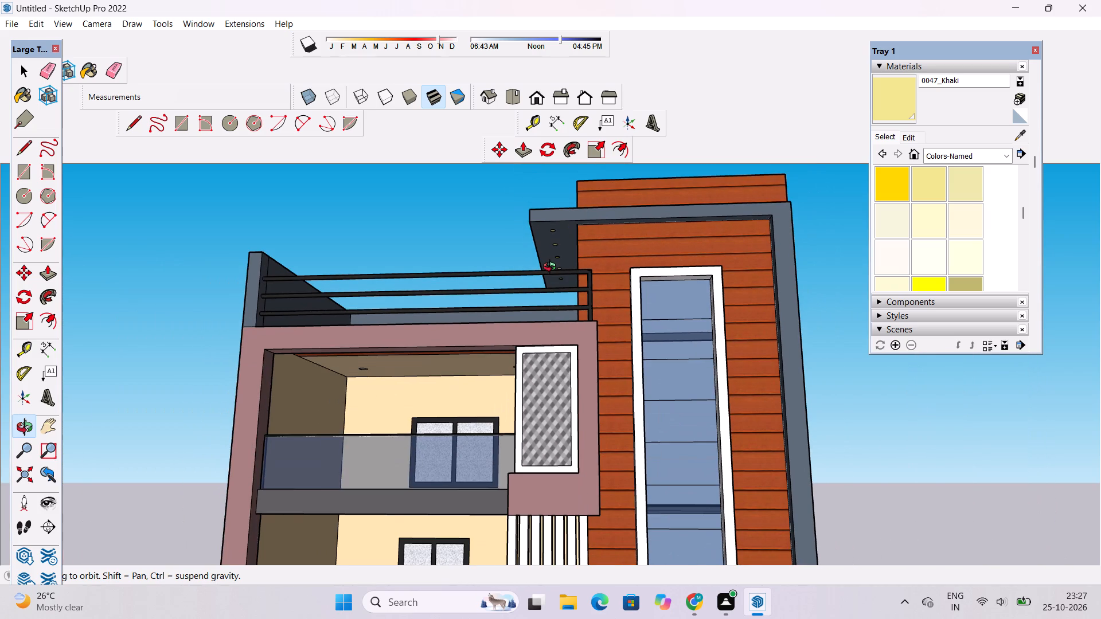
scroll(553, 277, "down", 2)
left_click_drag(557, 283, 791, 380)
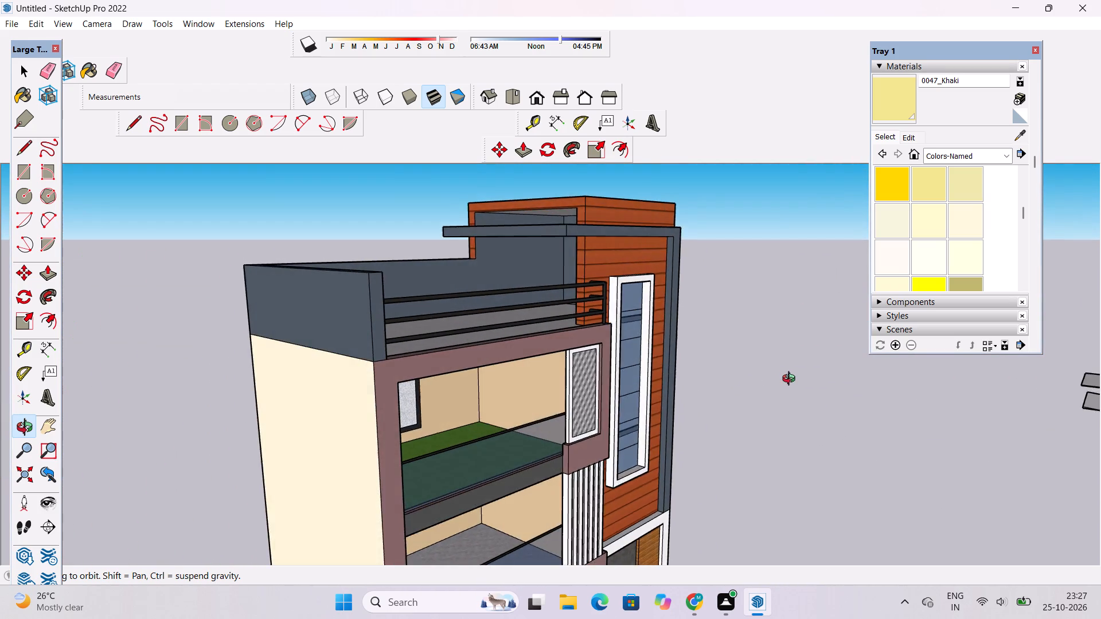
left_click_drag(791, 380, 377, 342)
scroll(520, 258, "down", 4)
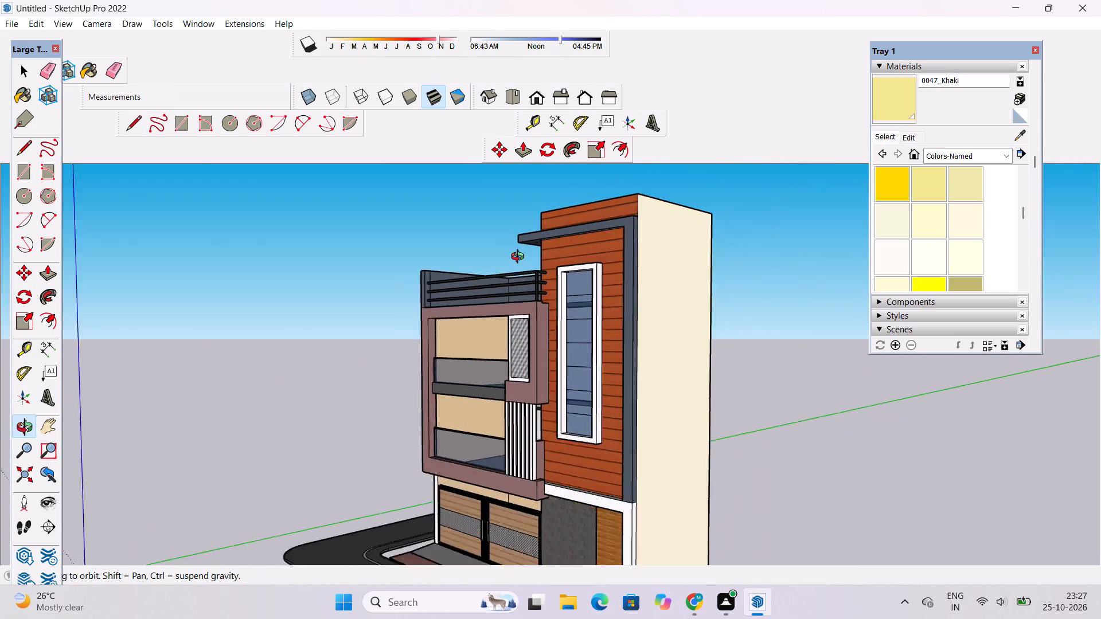
scroll(520, 258, "down", 3)
scroll(538, 321, "up", 1)
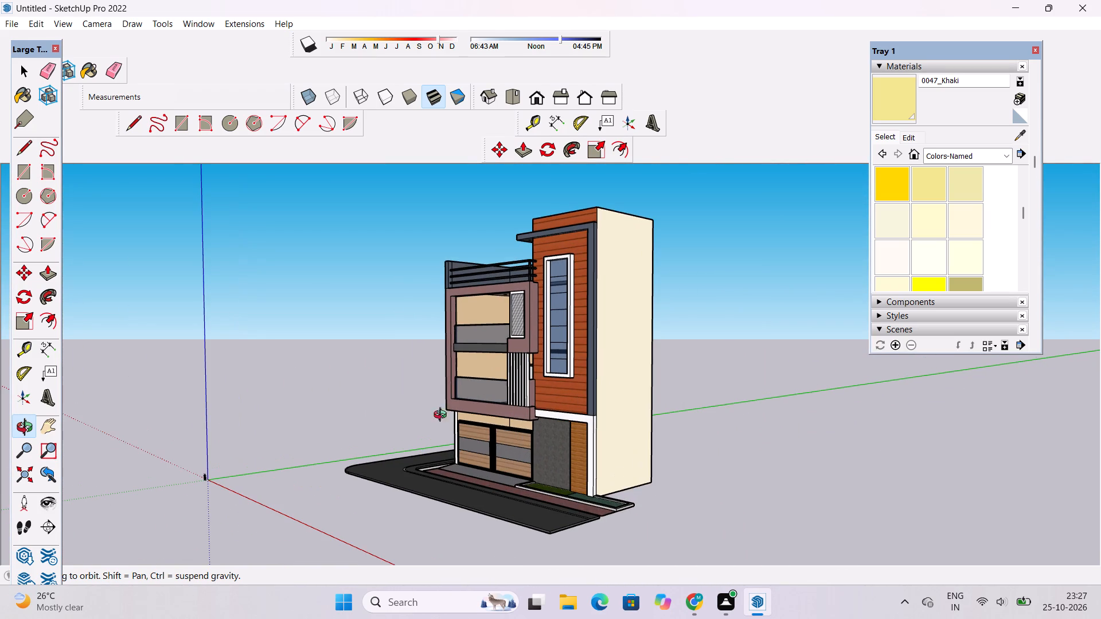
scroll(414, 442, "up", 4)
Examine the front facade, the street-level paving and planting, and the whole house from above.
left_click_drag(430, 442, 678, 532)
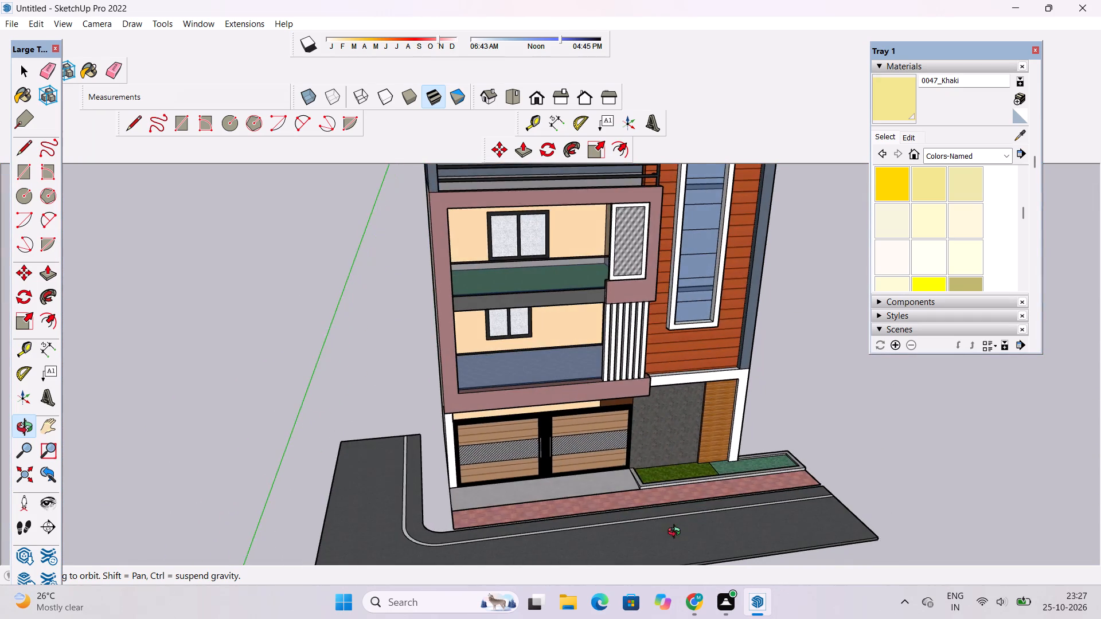
scroll(471, 467, "down", 4)
scroll(427, 326, "down", 2)
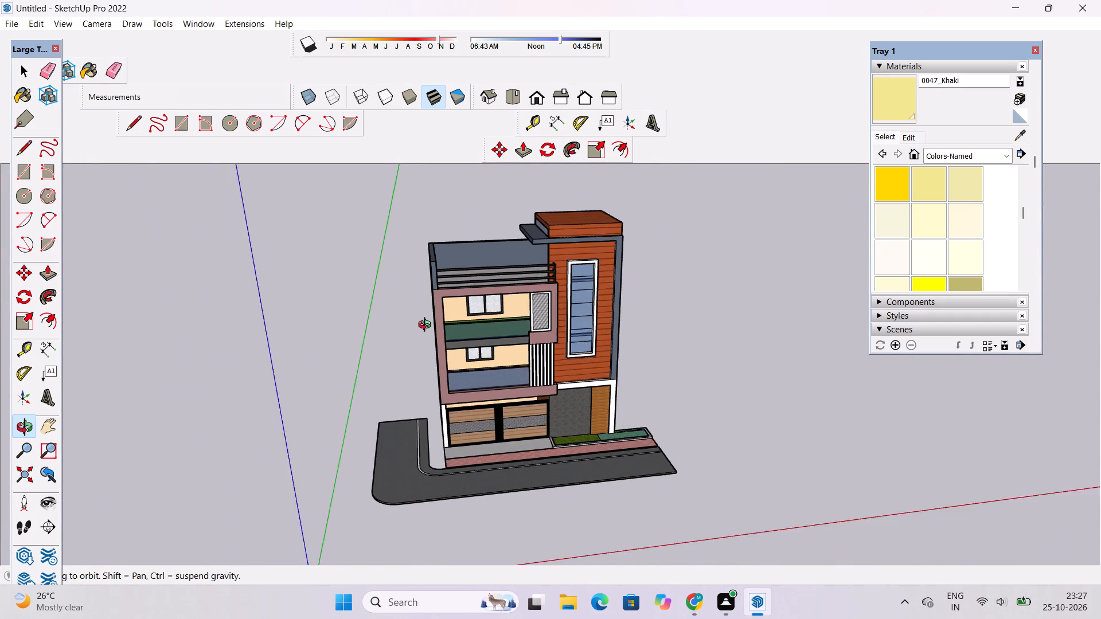
scroll(427, 326, "down", 2)
left_click_drag(449, 362, 389, 299)
scroll(560, 383, "up", 6)
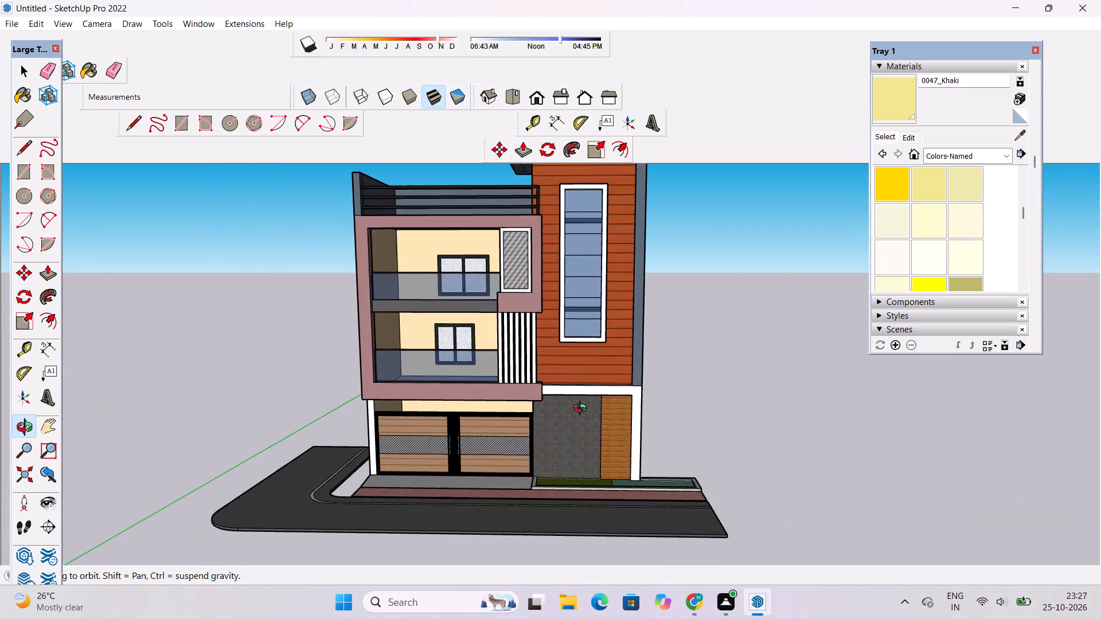
scroll(583, 410, "up", 4)
scroll(529, 445, "down", 6, "shift")
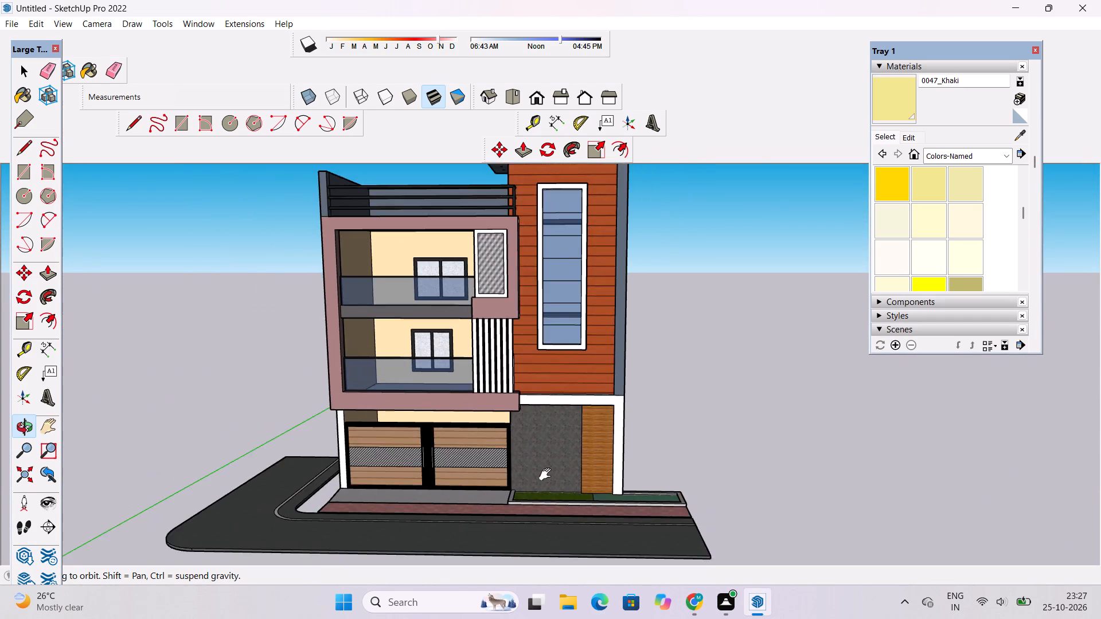
left_click_drag(548, 475, 458, 434, "shift")
scroll(542, 363, "down", 6)
left_click_drag(579, 381, 598, 516)
scroll(635, 400, "up", 1)
left_click_drag(630, 402, 538, 432, "shift")
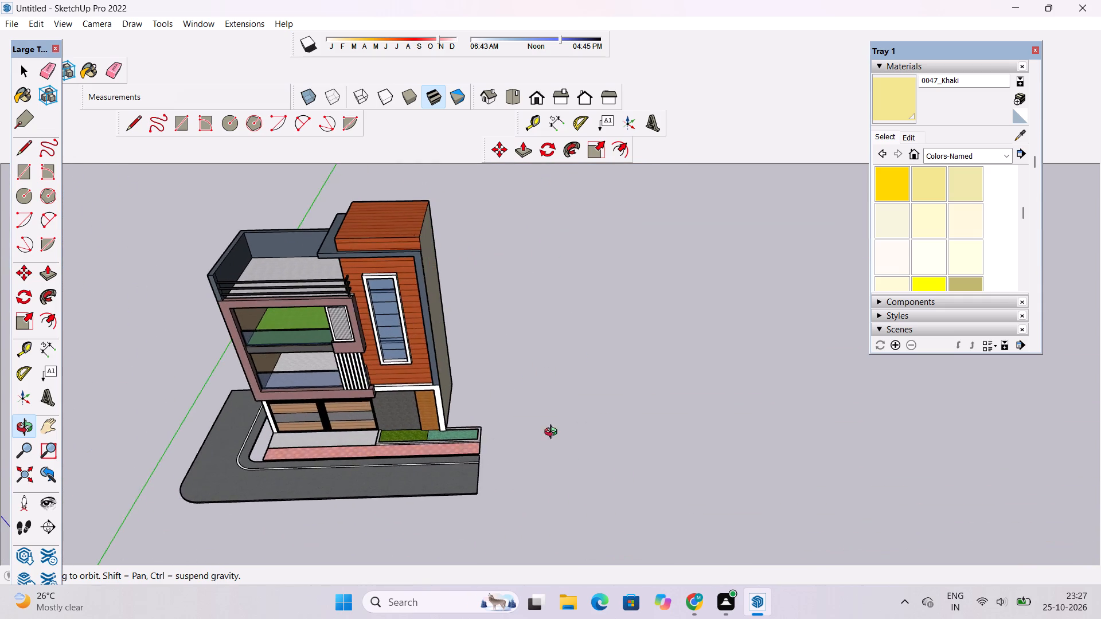
Draw a circle with an 18' radius on the empty ground beside the house, past the planting strips.
left_click_drag(554, 434, 534, 472)
scroll(536, 463, "up", 3)
left_click_drag(542, 470, 549, 518, "shift")
left_click_drag(549, 518, 522, 523, "shift")
scroll(495, 483, "up", 3, "shift")
left_click_drag(514, 484, 530, 524, "shift")
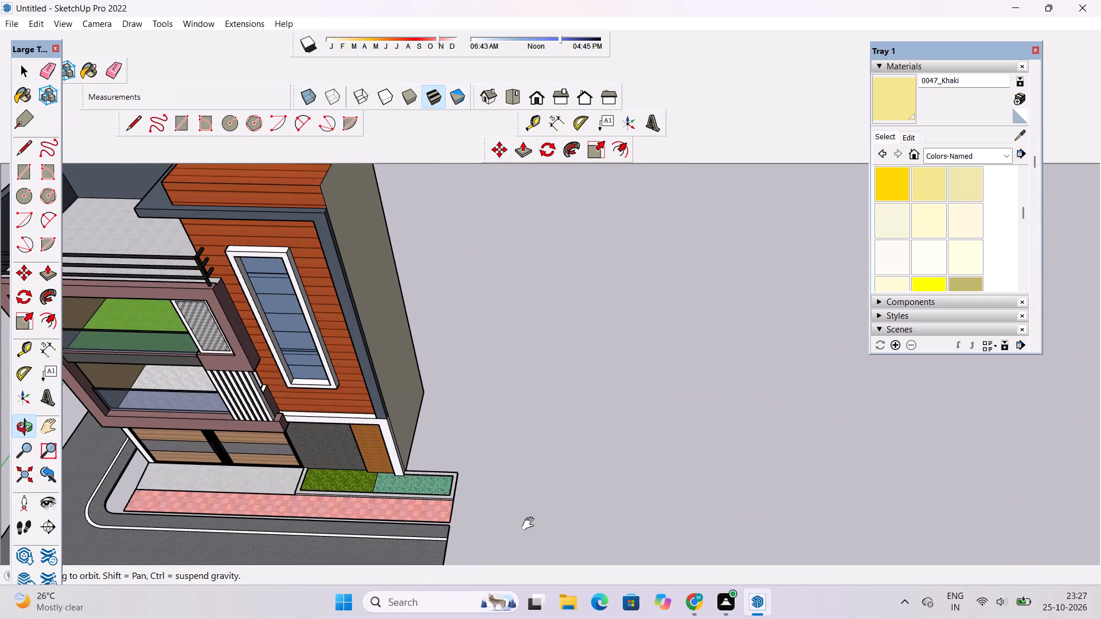
left_click(530, 524)
key("c")
scroll(522, 496, "down", 3)
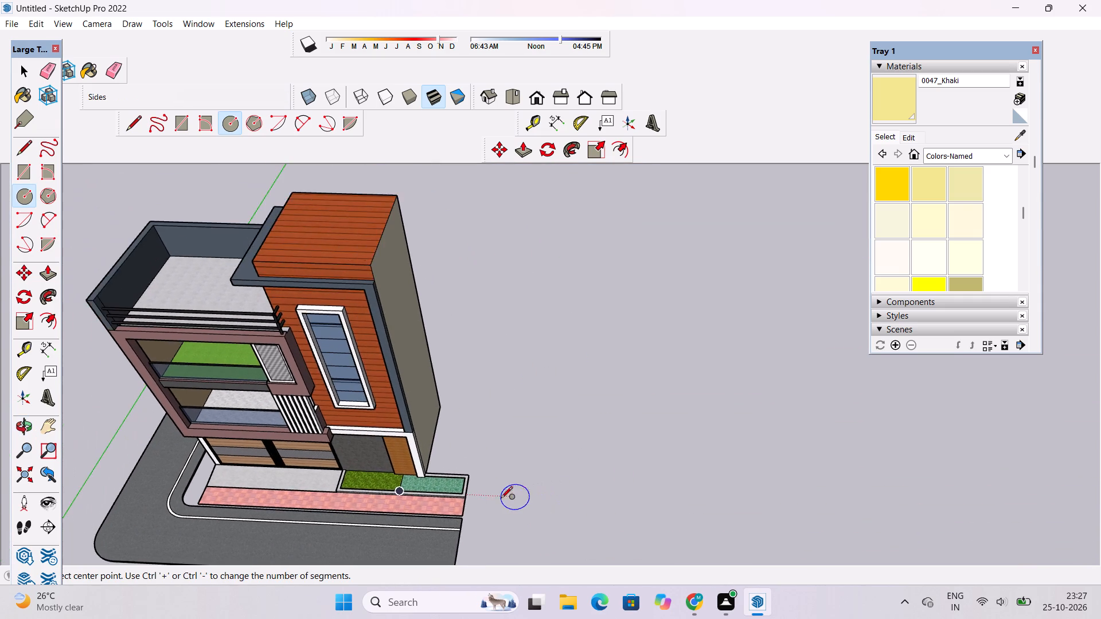
scroll(425, 497, "down", 3)
scroll(698, 452, "up", 2)
left_click(560, 467)
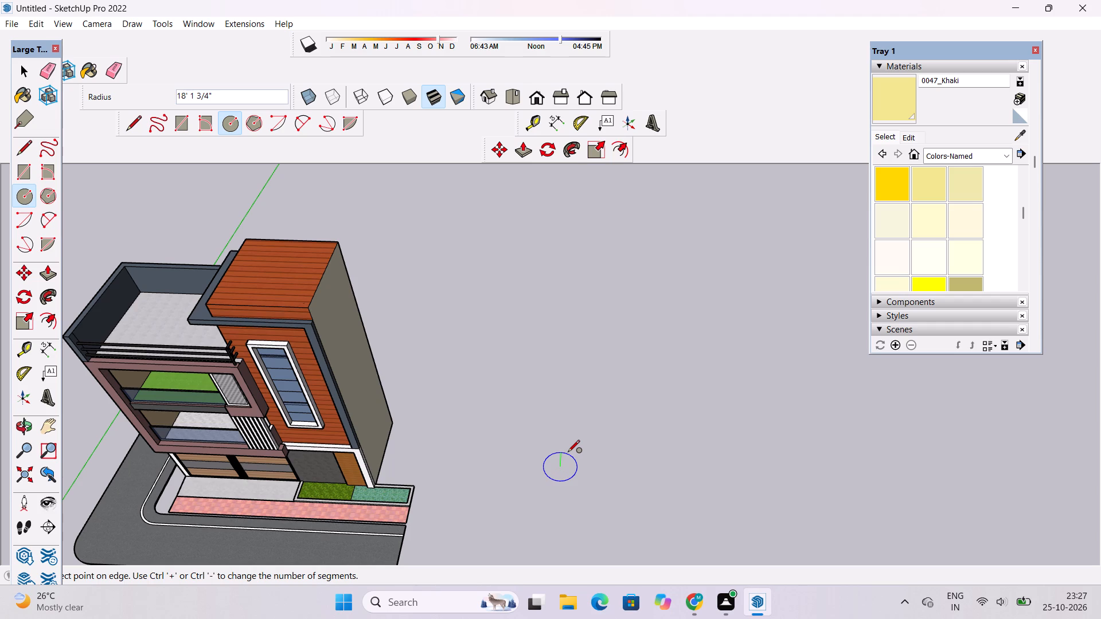
type("18'")
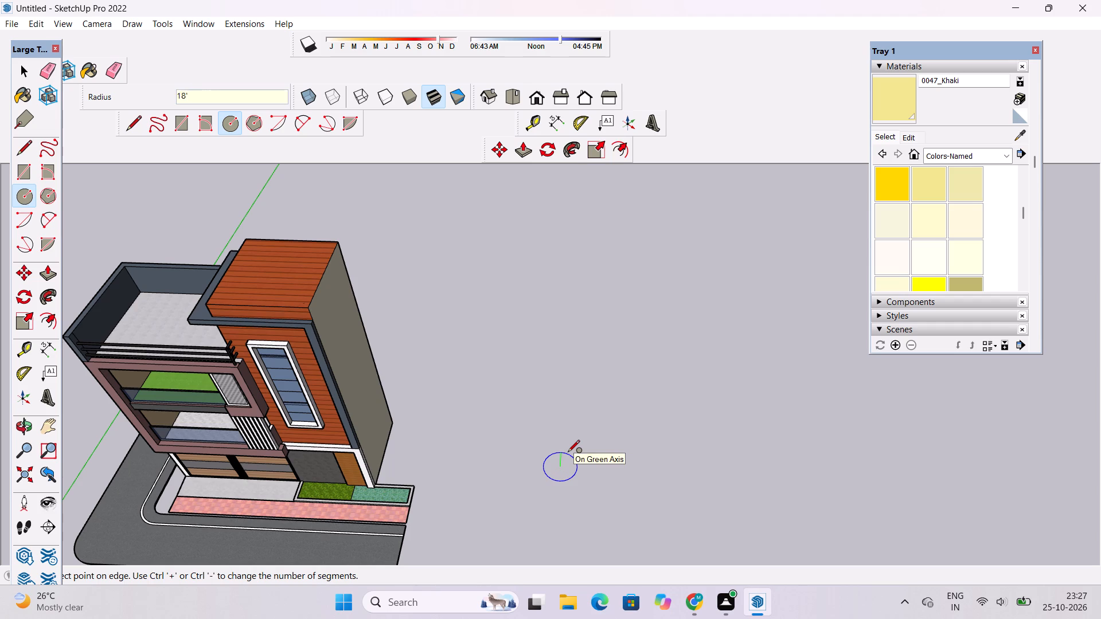
key("Return")
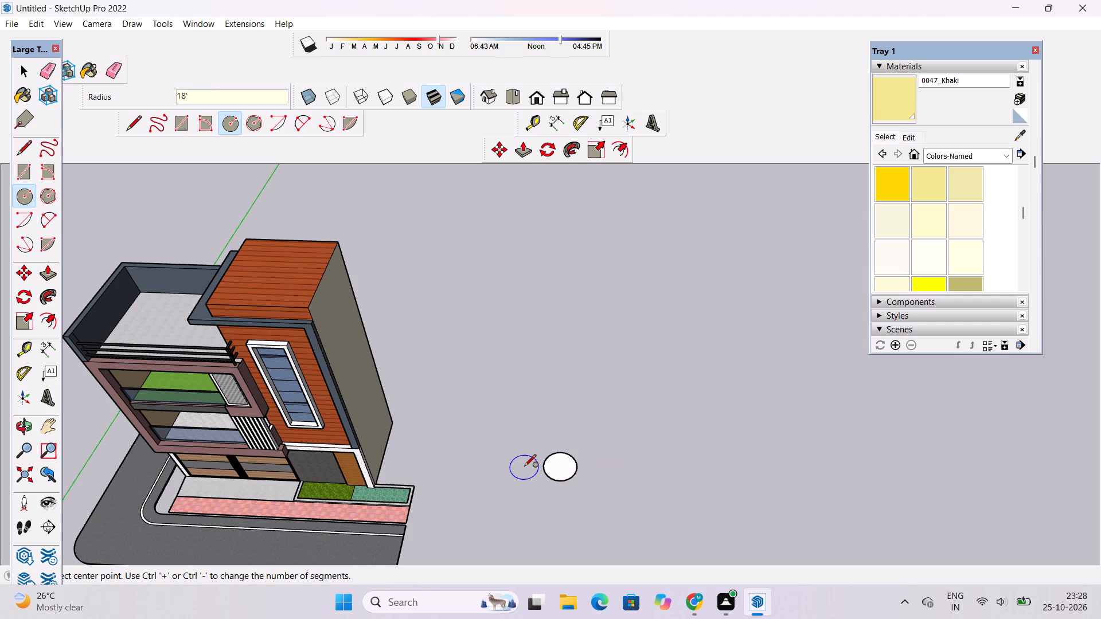
left_click_drag(514, 470, 564, 481)
key("space")
Set the new ground circle's number of segments to 60.
scroll(565, 481, "up", 8)
scroll(584, 433, "up", 1)
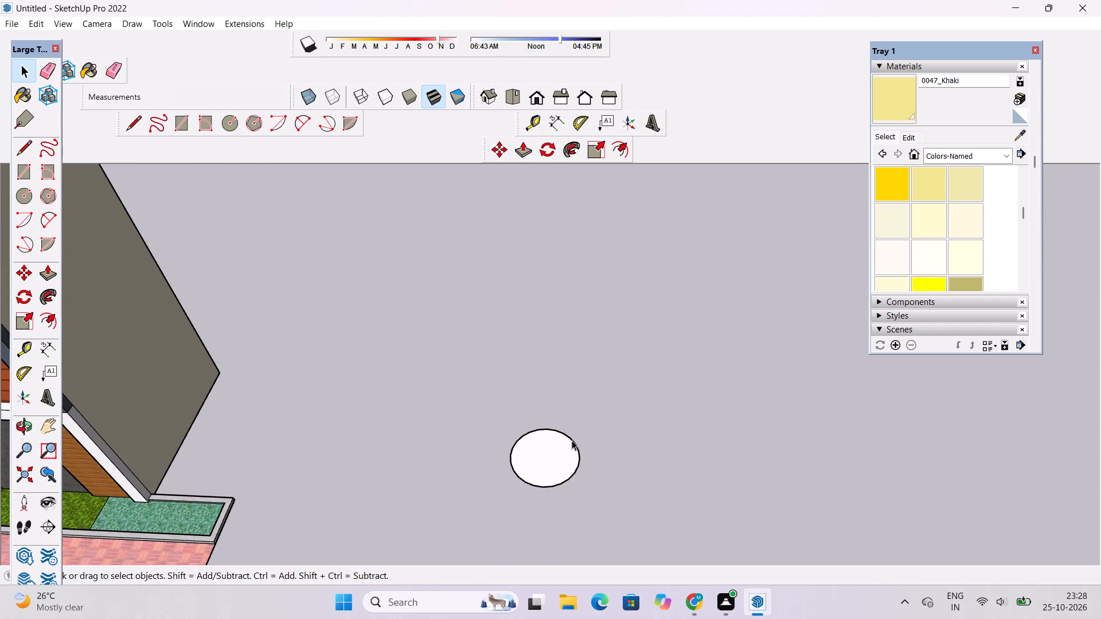
left_click(572, 440)
scroll(963, 185, "up", 4)
scroll(950, 125, "up", 4)
left_click(968, 132)
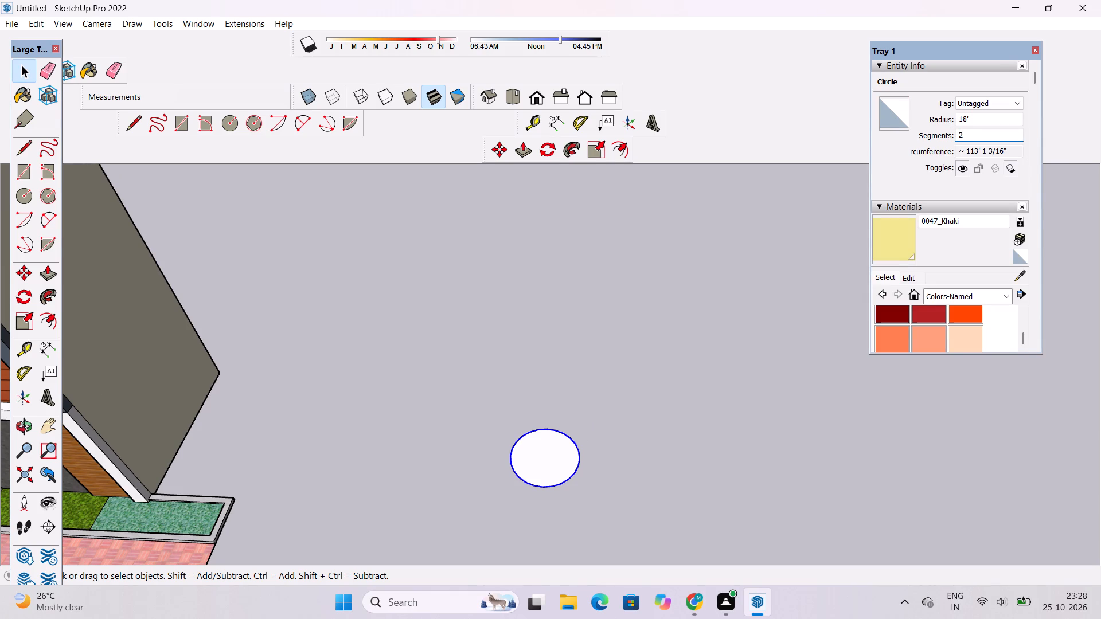
key("BackSpace")
key("BackSpace")
key("BackSpace")
key("BackSpace")
key("BackSpace")
key("BackSpace")
key("BackSpace")
key("BackSpace")
key("BackSpace")
type("60")
key("Return")
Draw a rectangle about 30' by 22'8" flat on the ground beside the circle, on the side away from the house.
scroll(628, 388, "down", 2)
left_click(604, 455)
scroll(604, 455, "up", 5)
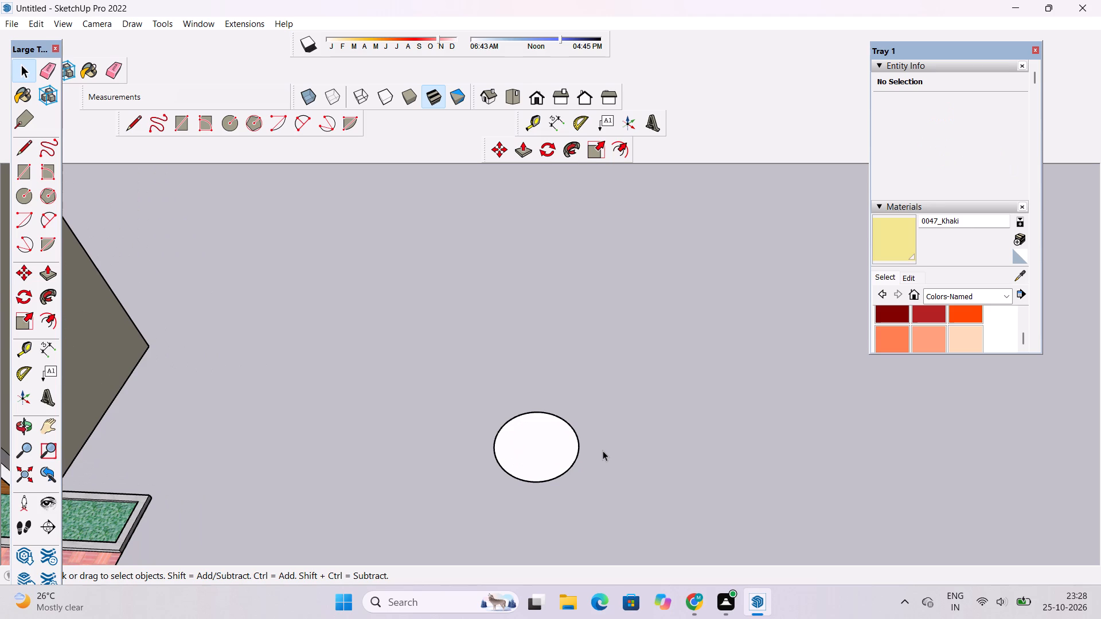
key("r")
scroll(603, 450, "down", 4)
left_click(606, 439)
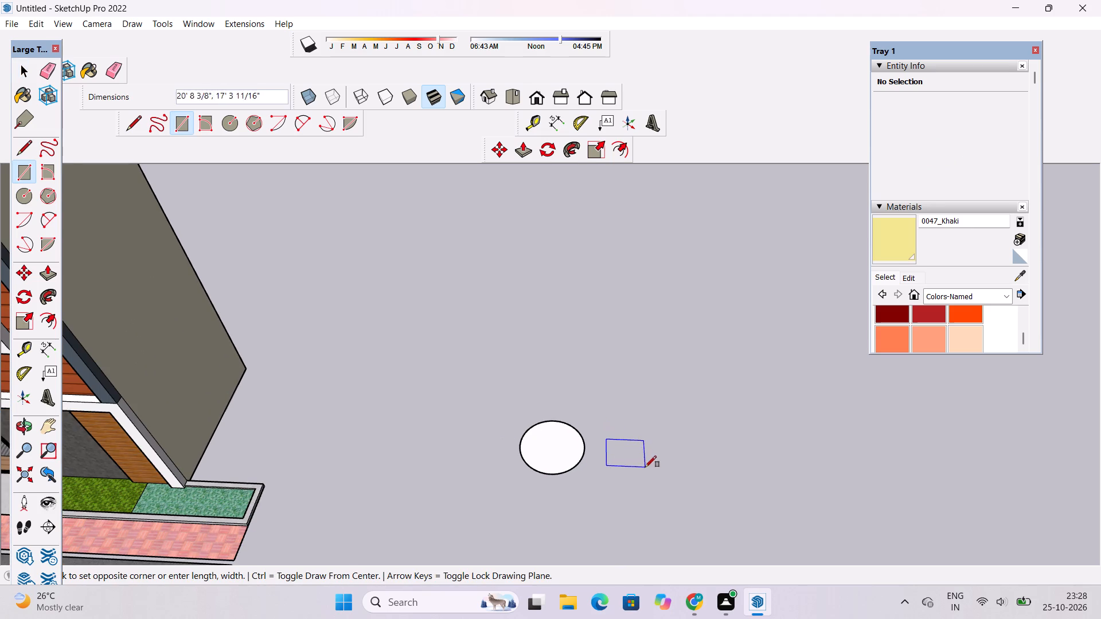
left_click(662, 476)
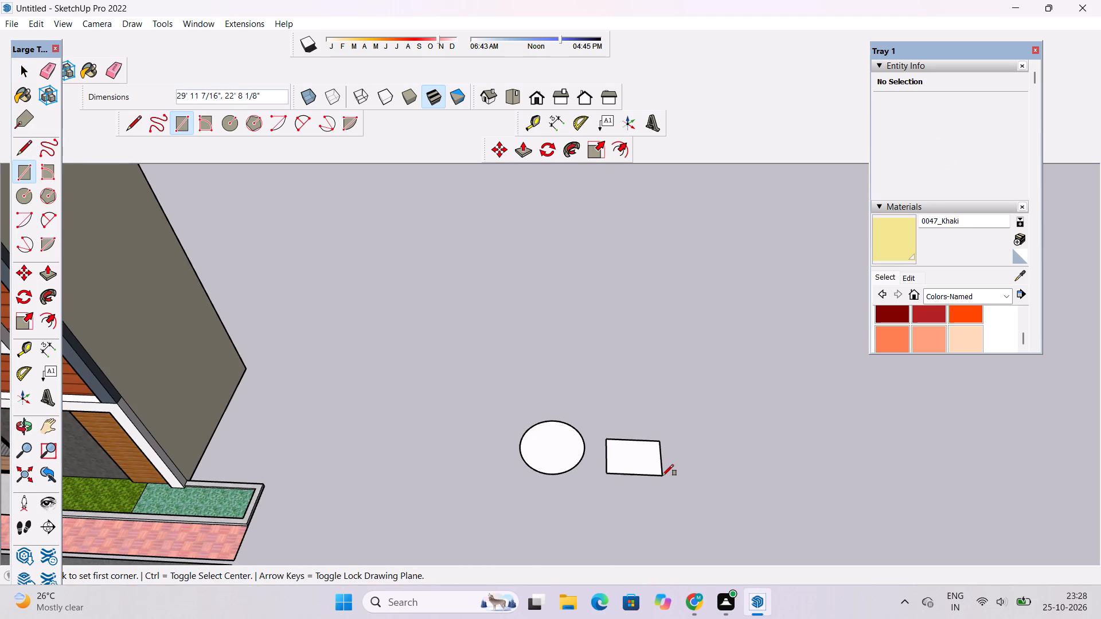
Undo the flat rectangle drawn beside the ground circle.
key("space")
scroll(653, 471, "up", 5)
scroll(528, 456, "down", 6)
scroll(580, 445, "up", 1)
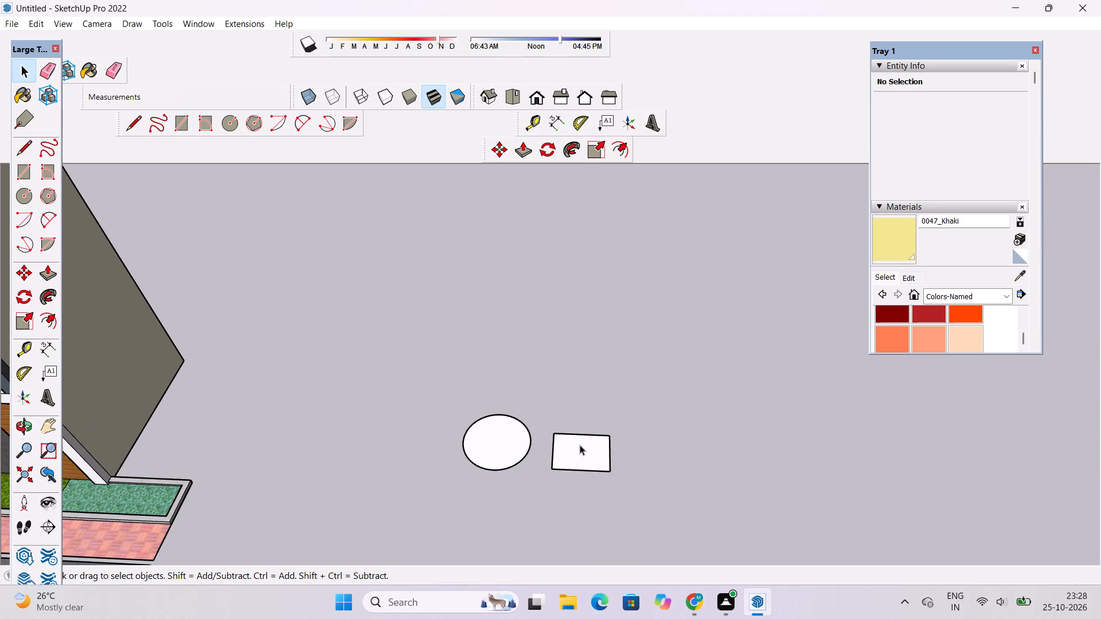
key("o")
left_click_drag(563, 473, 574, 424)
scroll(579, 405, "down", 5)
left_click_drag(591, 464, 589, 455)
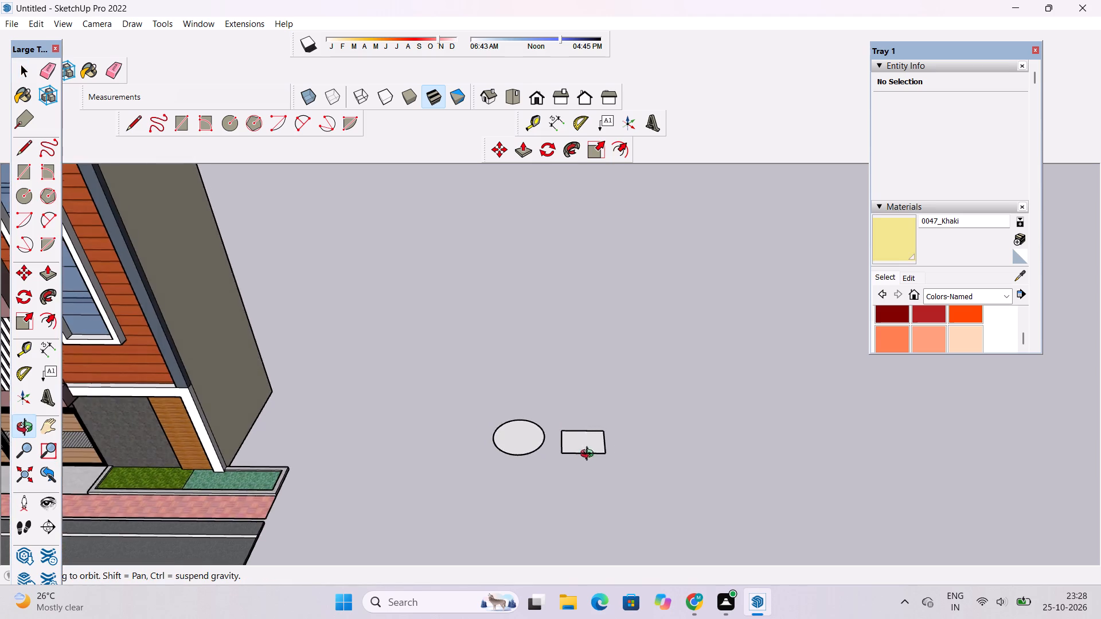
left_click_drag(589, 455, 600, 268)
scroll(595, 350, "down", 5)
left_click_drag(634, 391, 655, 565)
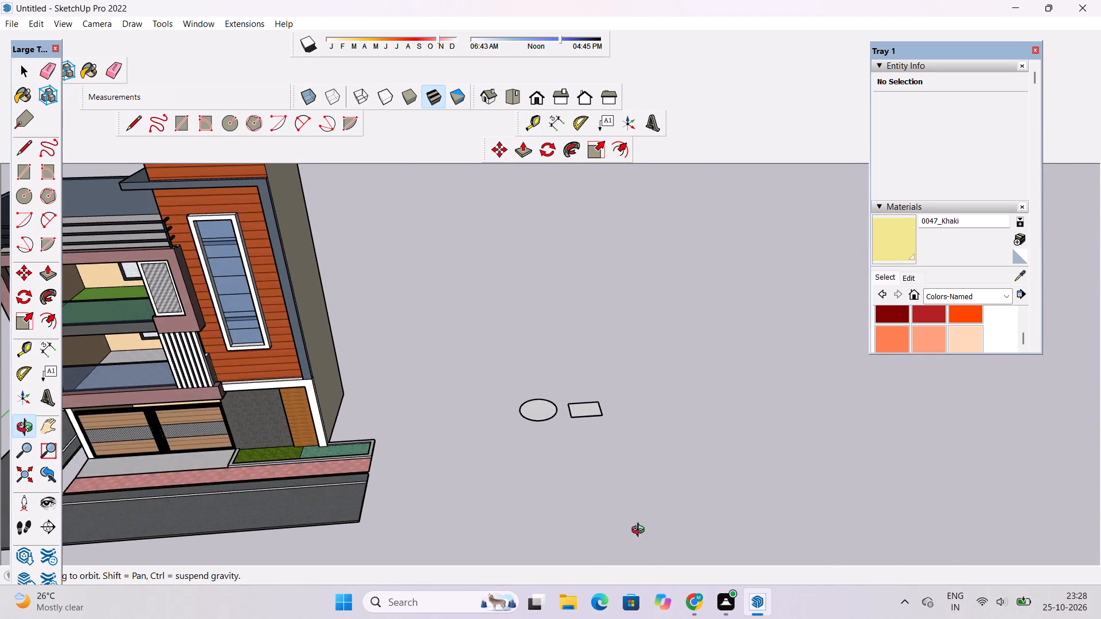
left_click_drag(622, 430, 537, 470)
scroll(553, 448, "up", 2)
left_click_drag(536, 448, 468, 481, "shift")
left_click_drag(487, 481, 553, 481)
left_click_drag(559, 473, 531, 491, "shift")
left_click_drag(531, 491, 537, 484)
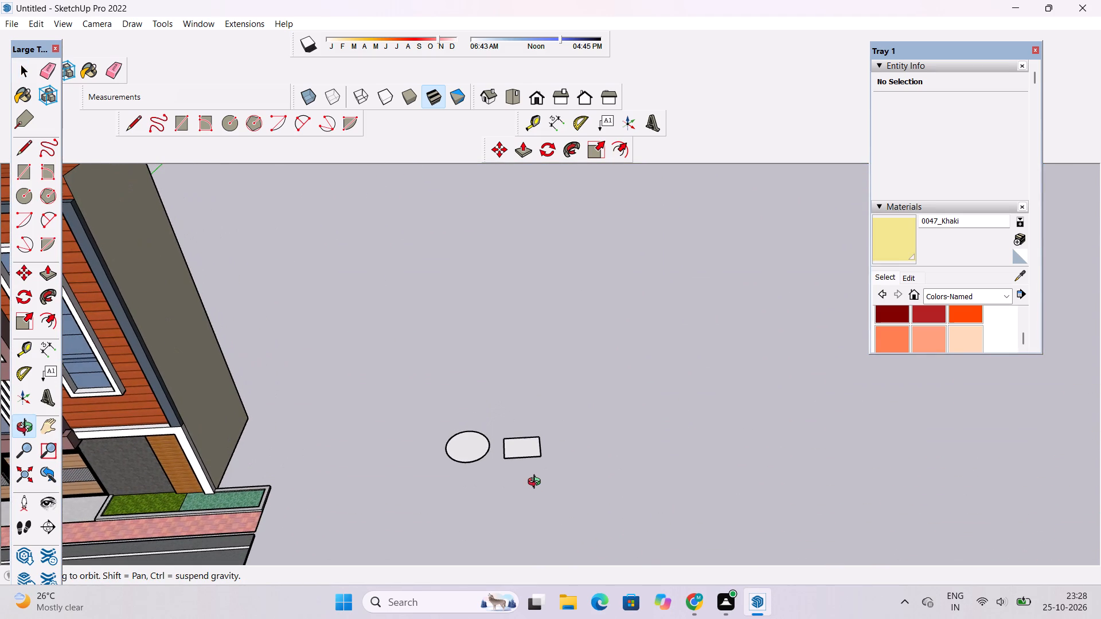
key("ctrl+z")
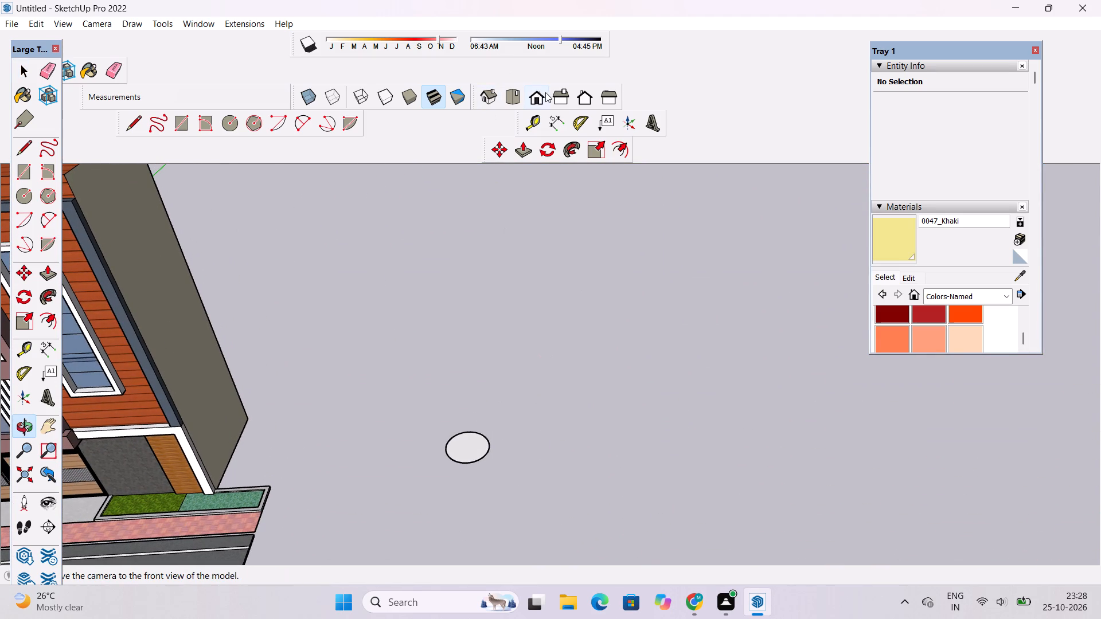
Draw an upright rectangle parallel to the house front, standing just beyond the ground circle.
left_click(537, 96)
scroll(420, 393, "down", 10)
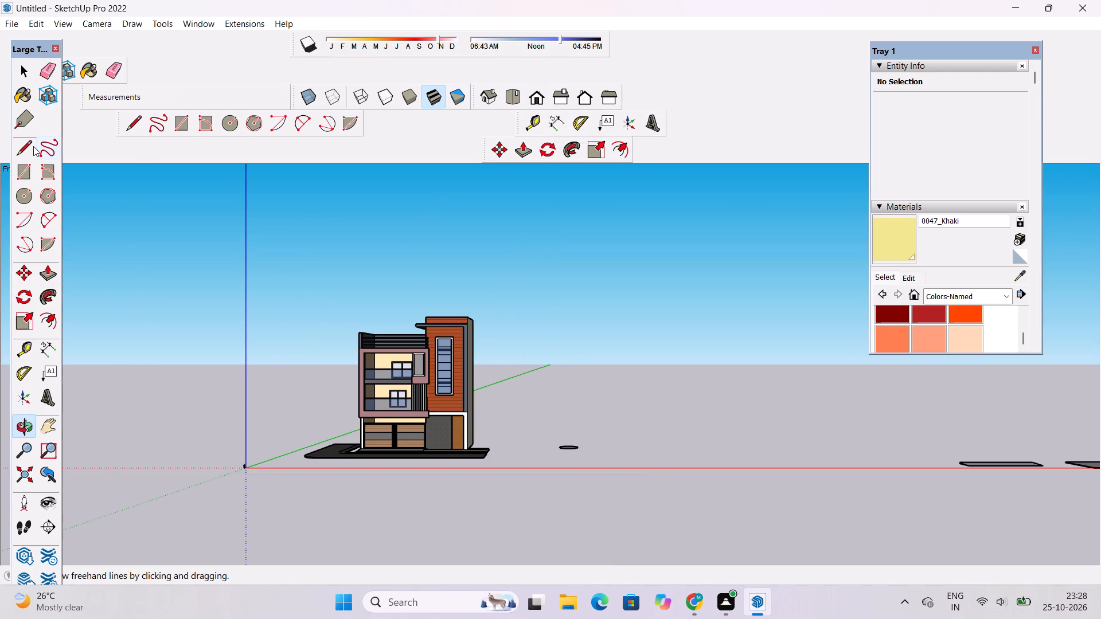
left_click(185, 120)
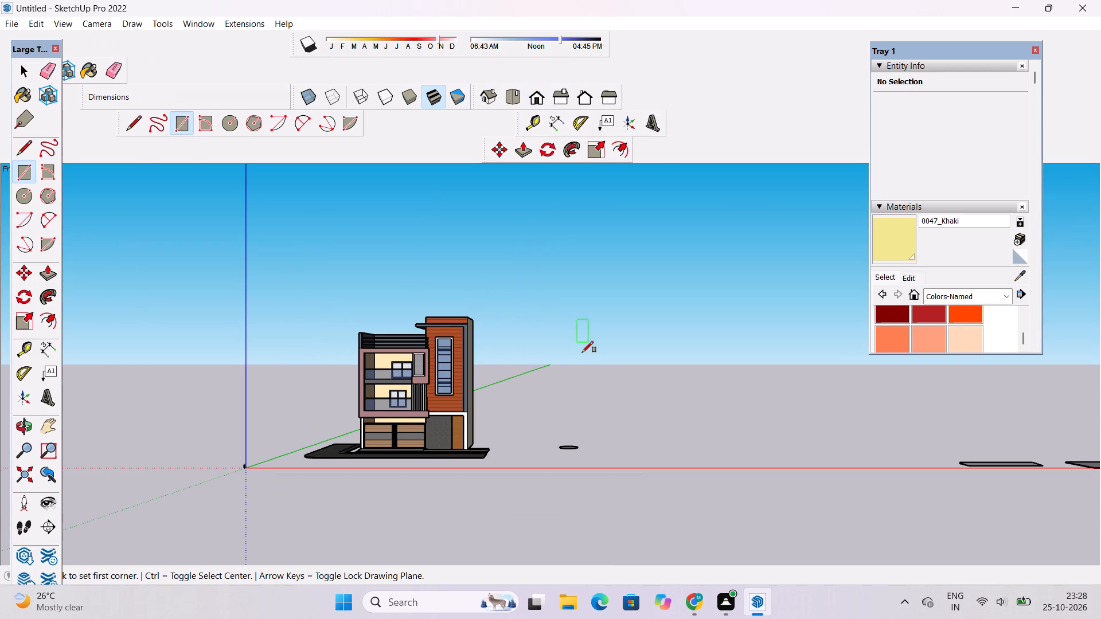
left_click(600, 461)
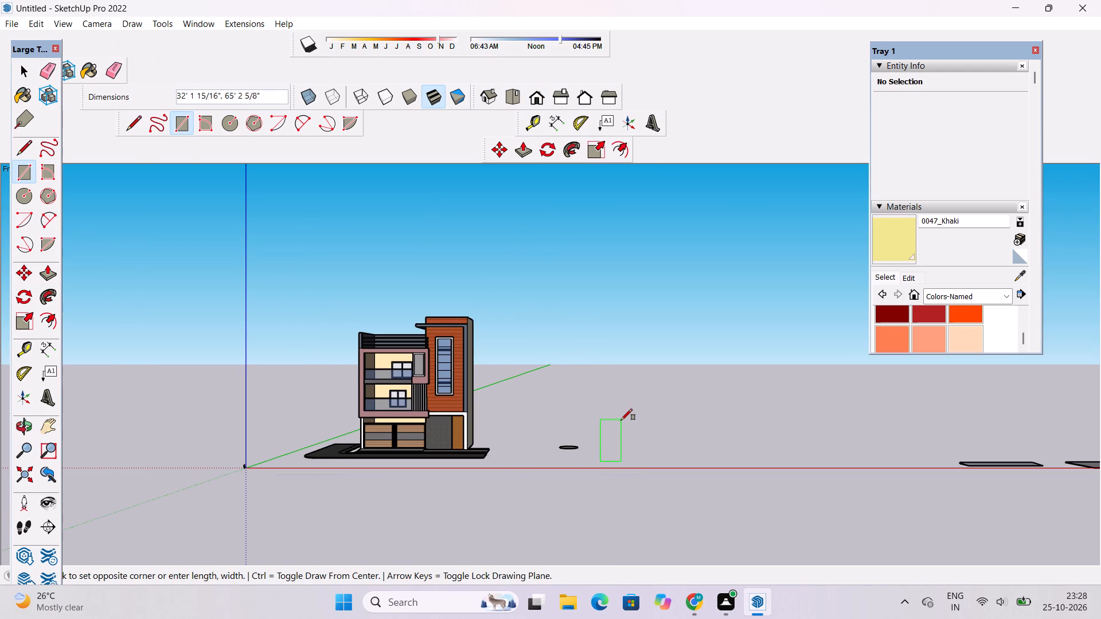
left_click(619, 428)
scroll(617, 428, "up", 4)
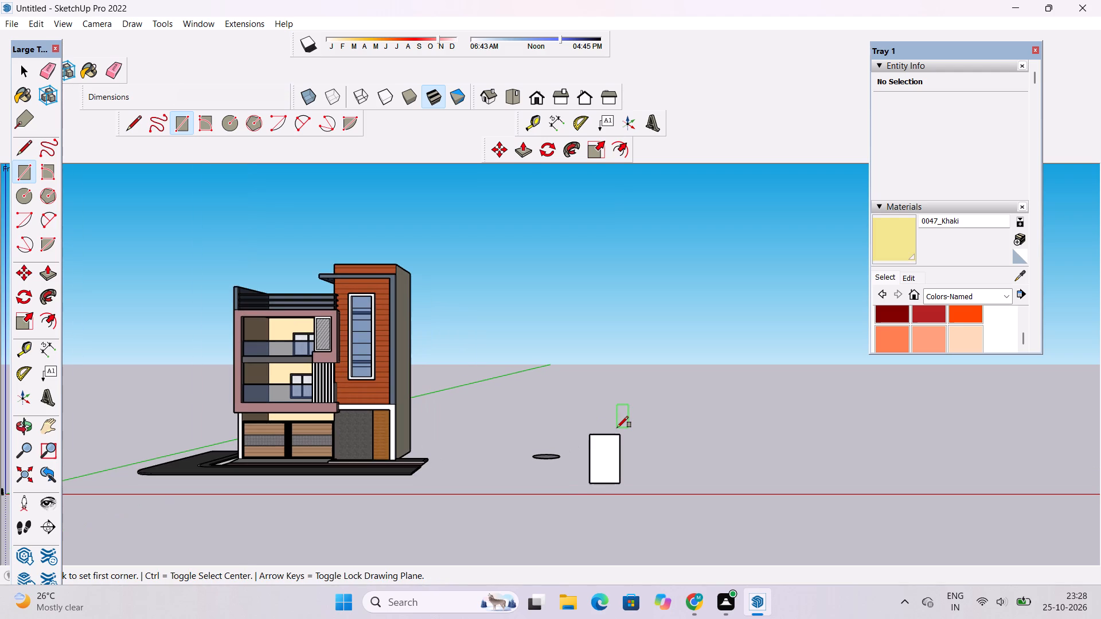
Draw an arc down from the midpoint of the upright rectangle's top edge, bulging about 4'3" toward the house.
key("space")
type("o")
left_click_drag(606, 444, 625, 452)
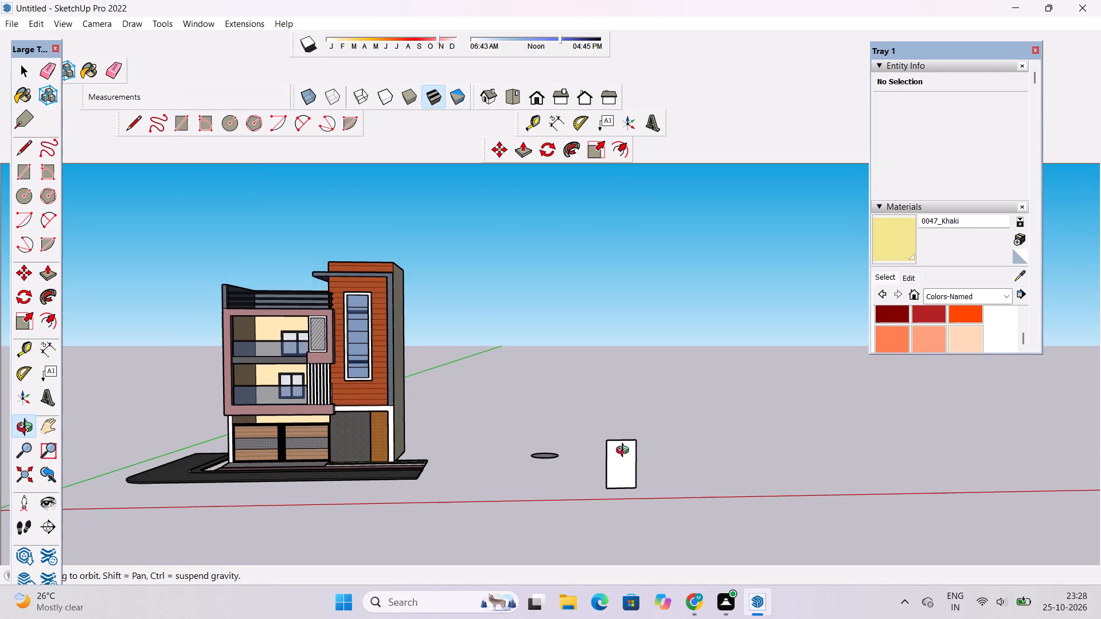
scroll(625, 452, "up", 4)
left_click_drag(624, 446, 617, 446)
scroll(616, 447, "up", 3)
left_click_drag(616, 450, 543, 445, "shift")
left_click_drag(546, 447, 544, 433)
left_click_drag(538, 460, 543, 446)
left_click_drag(551, 461, 553, 468, "shift")
scroll(544, 445, "up", 4)
left_click(546, 442, "shift")
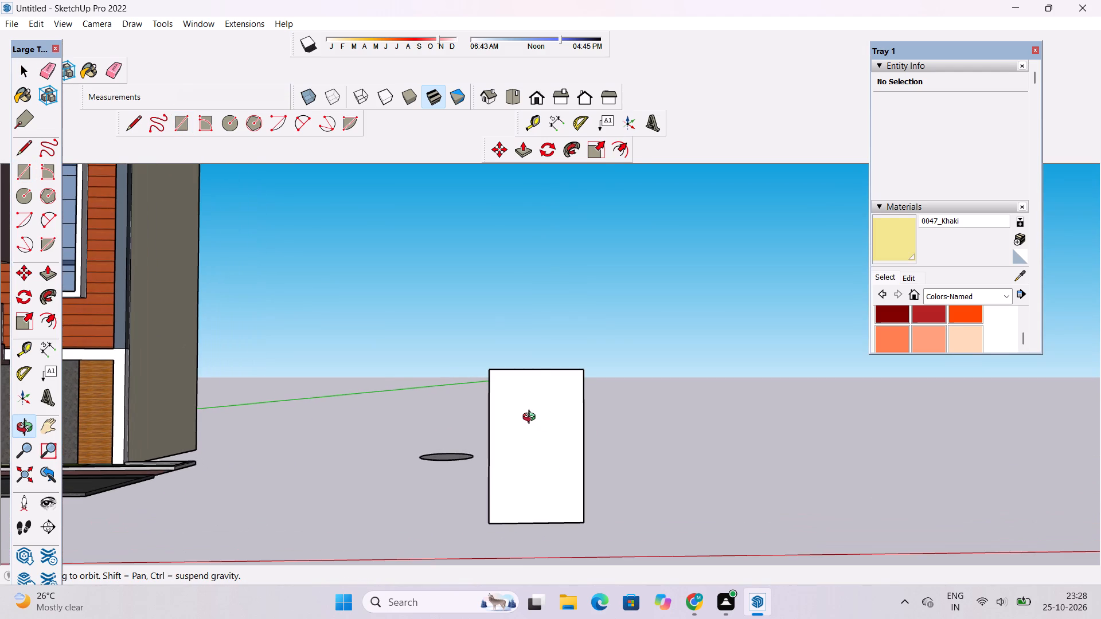
key("a")
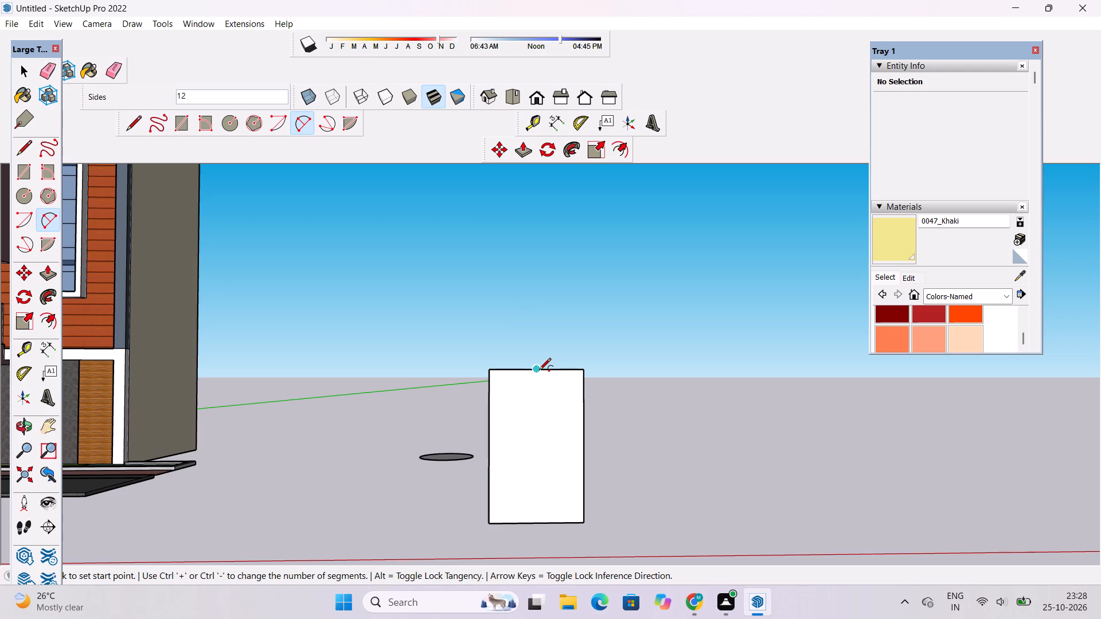
scroll(539, 371, "up", 4)
scroll(539, 362, "down", 4)
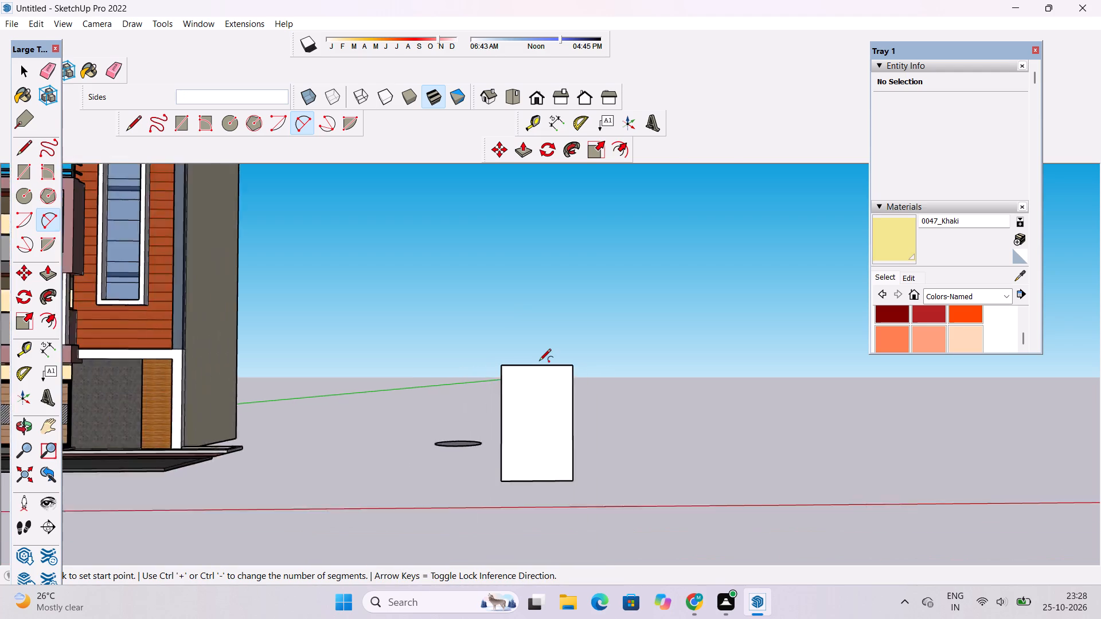
scroll(539, 362, "down", 2)
scroll(539, 362, "up", 8)
left_click(534, 369)
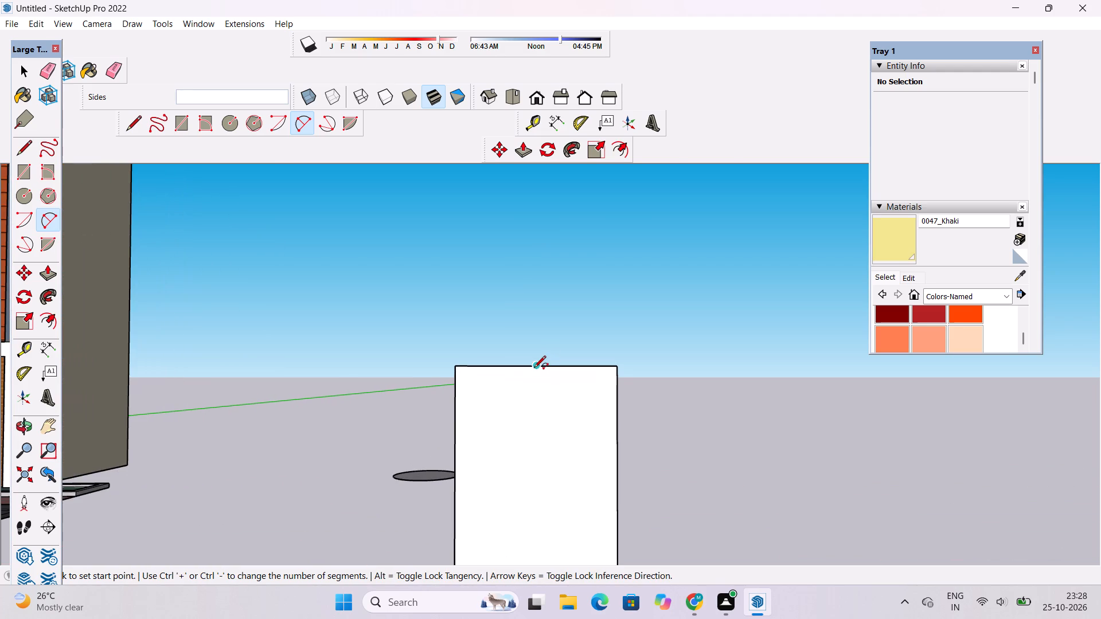
scroll(534, 369, "down", 6)
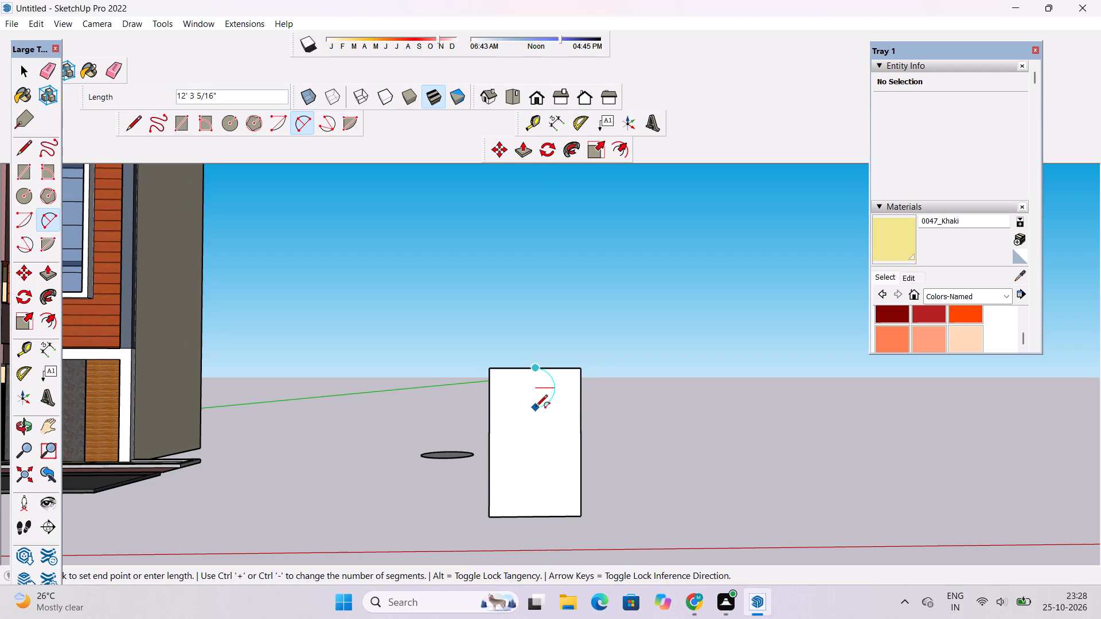
left_click(536, 412)
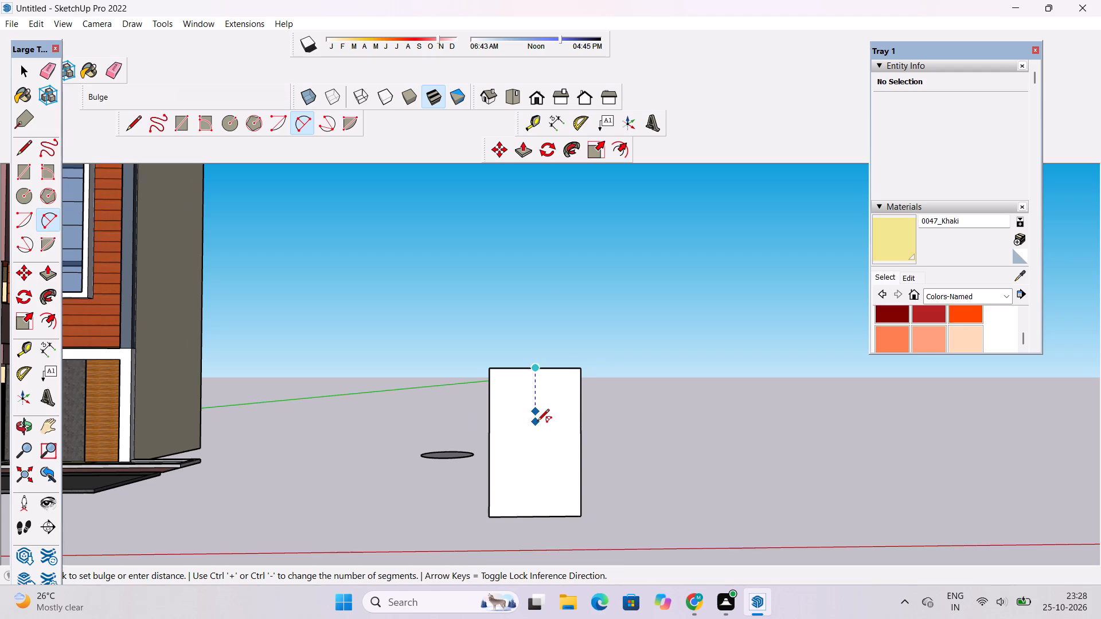
scroll(528, 414, "up", 2)
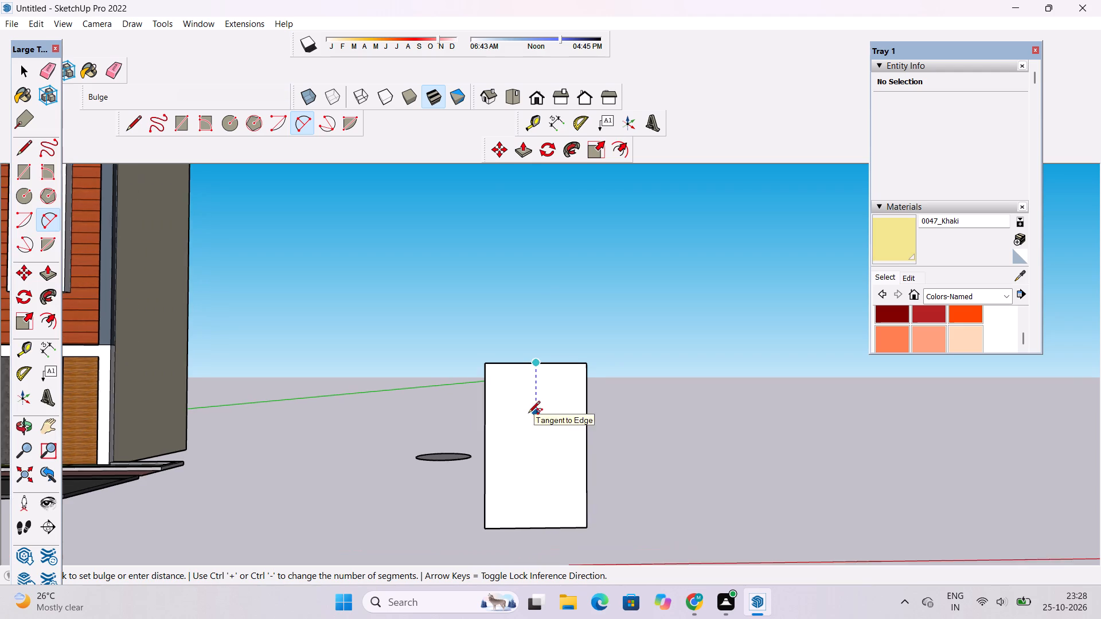
left_click(520, 403)
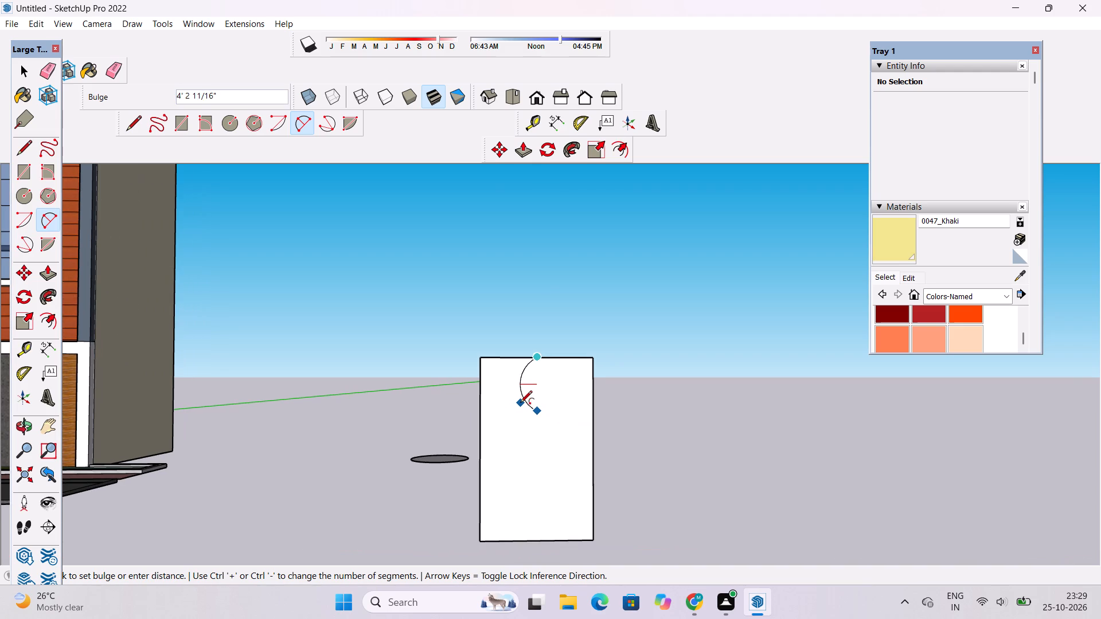
Draw a second arc from the first arc's lower end to the rectangle's bottom edge, bulging away from the house, radius about 17'10".
left_click(535, 413)
scroll(536, 412, "down", 5)
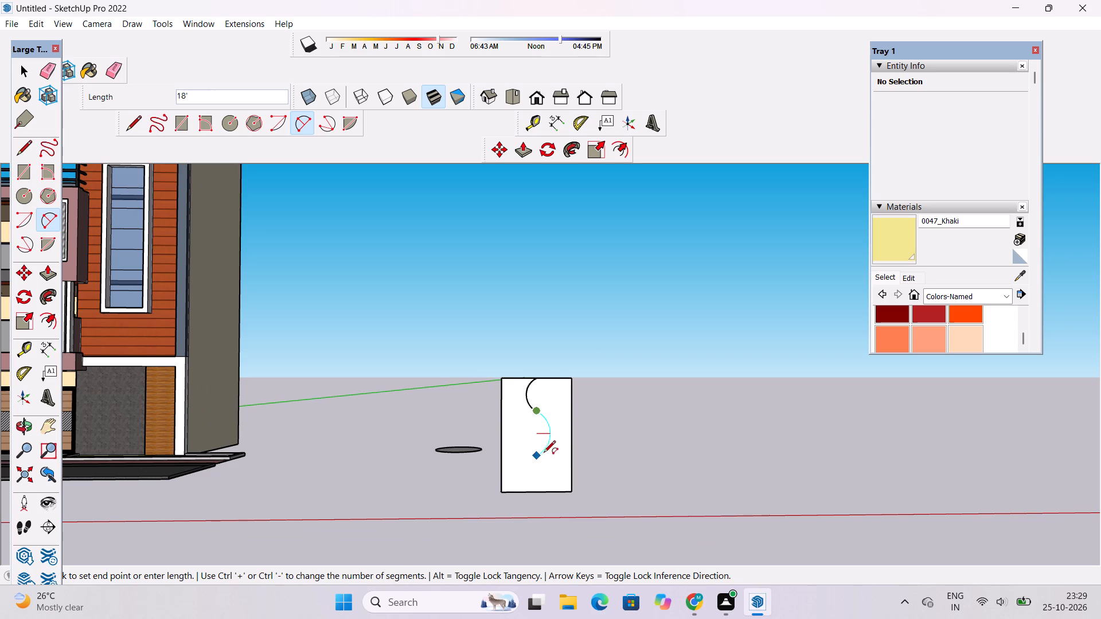
left_click(515, 494)
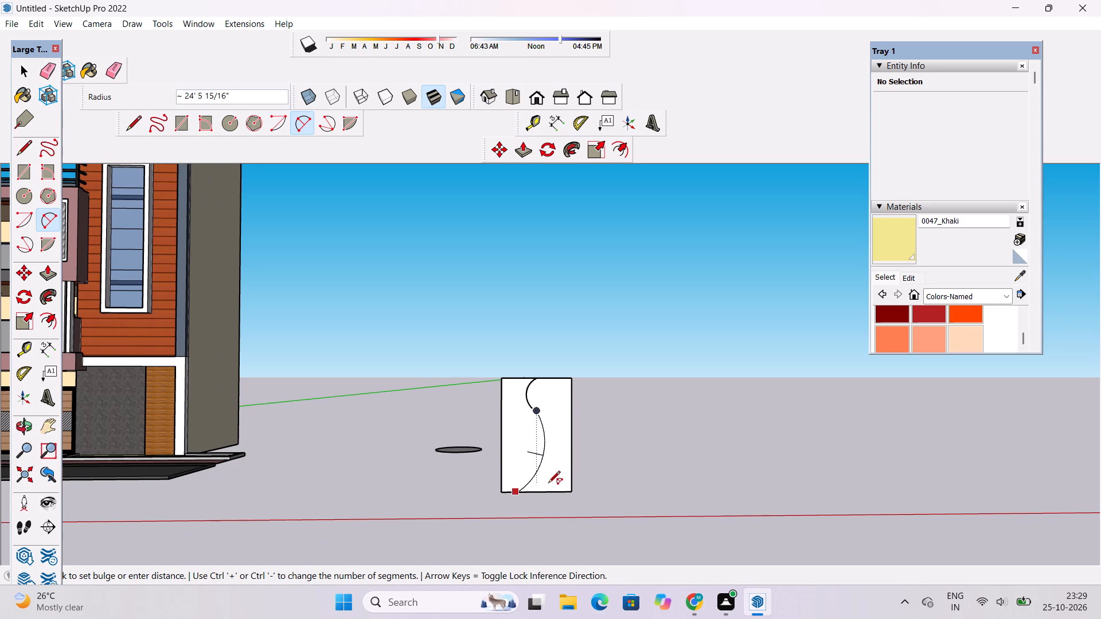
scroll(550, 479, "up", 2)
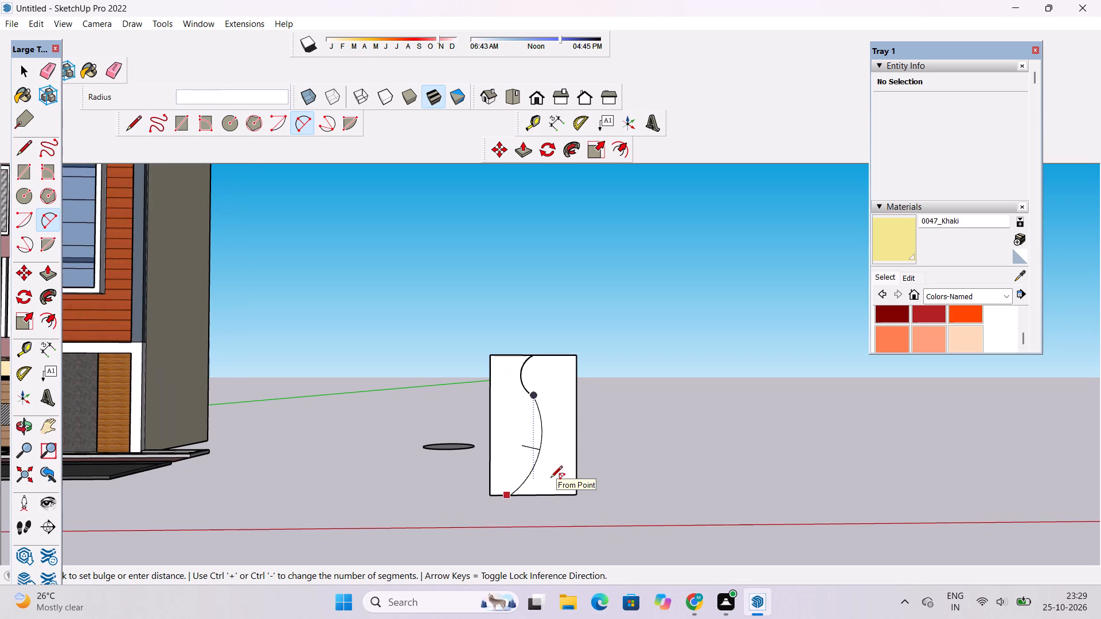
scroll(550, 479, "up", 2)
left_click(552, 475)
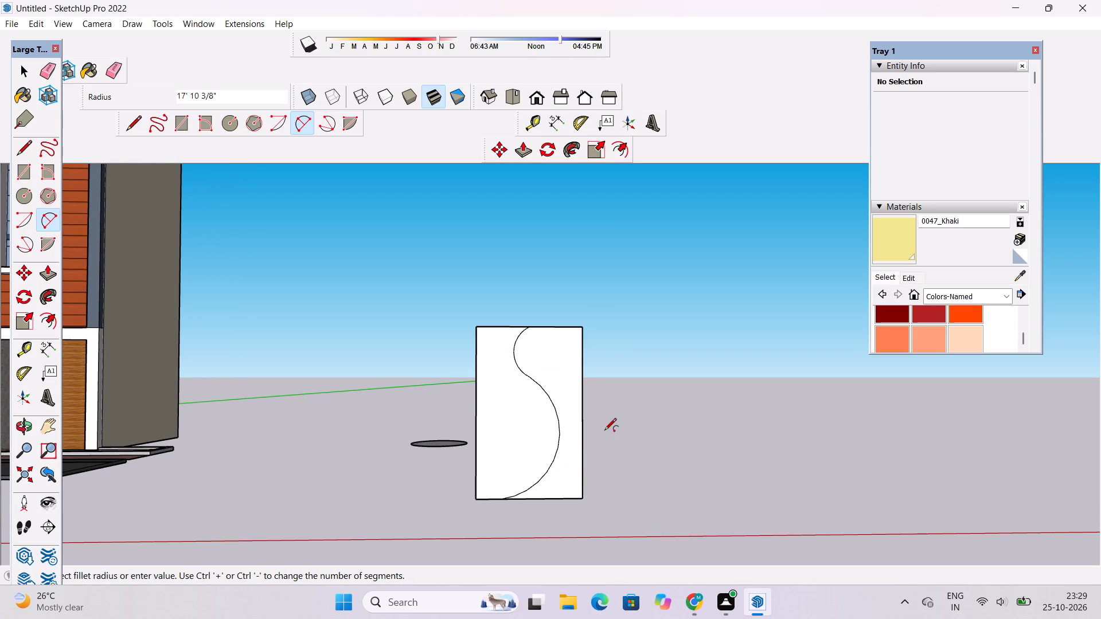
Set the upper arc's number of segments to 60.
key("space")
scroll(537, 374, "up", 5)
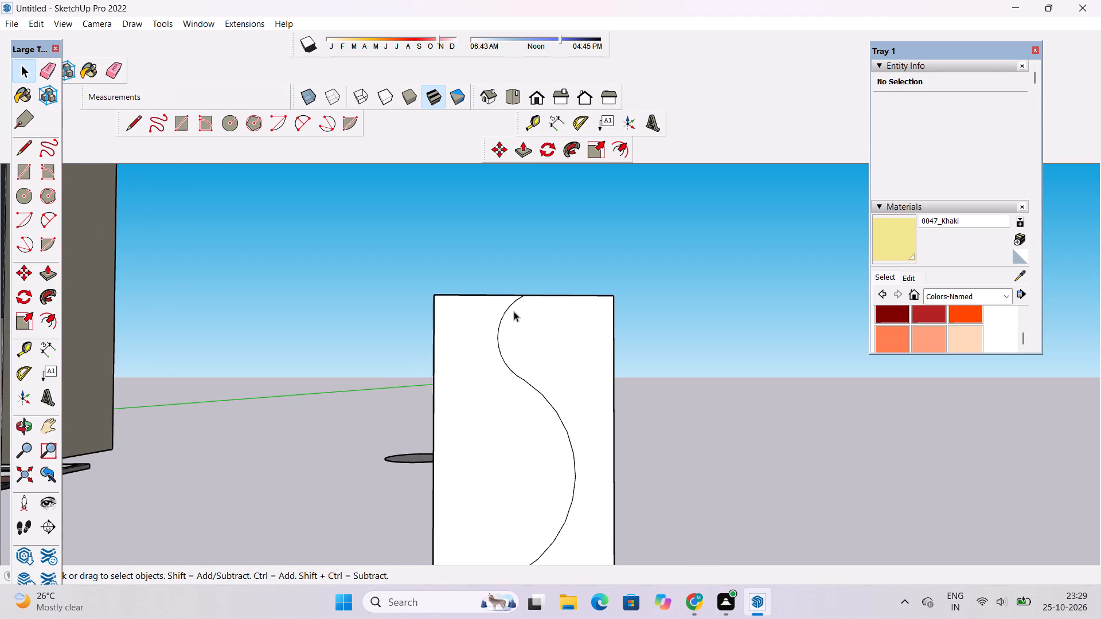
left_click(512, 304)
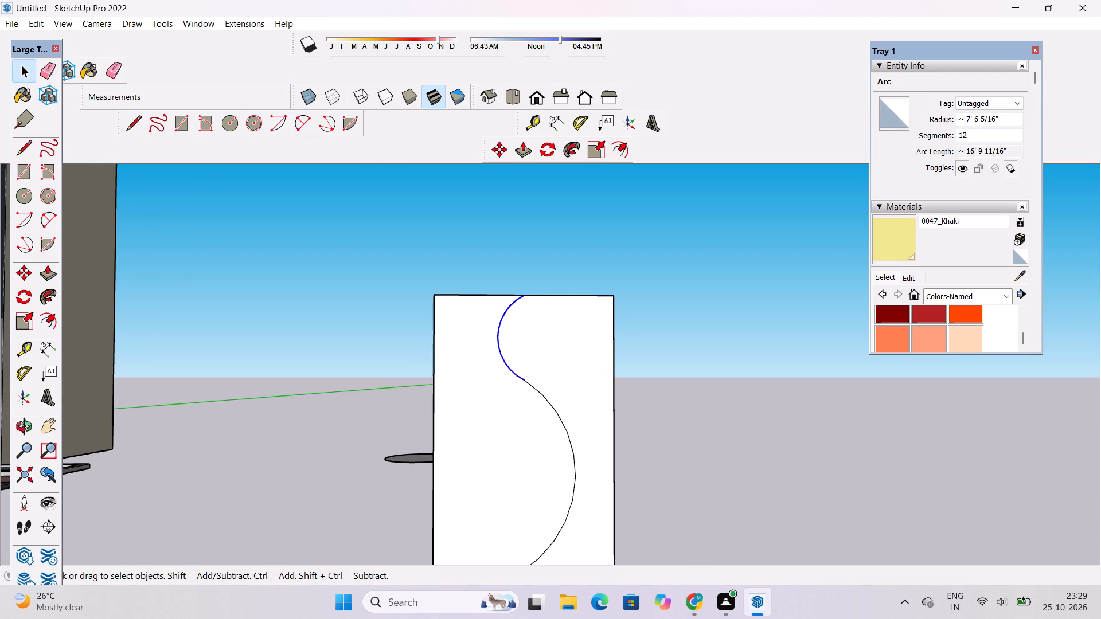
left_click(989, 135)
key("BackSpace")
key("BackSpace")
key("BackSpace")
key("BackSpace")
key("BackSpace")
key("BackSpace")
key("BackSpace")
key("BackSpace")
key("BackSpace")
key("BackSpace")
type("60")
key("Return")
Set the lower arc's number of segments to 60.
left_click(560, 420)
scroll(591, 328, "down", 3)
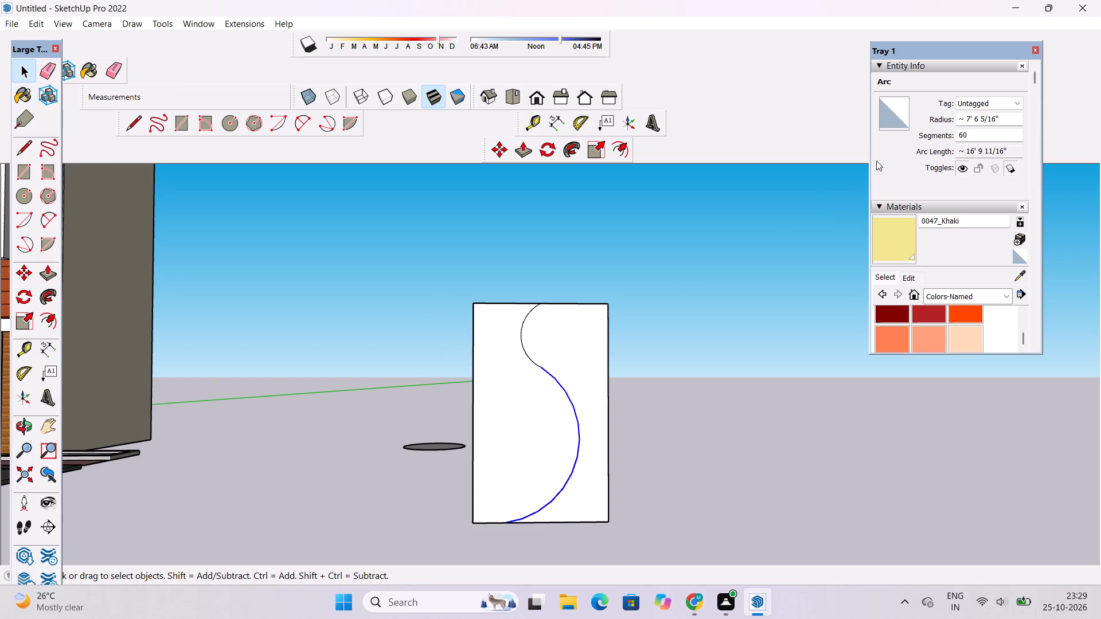
left_click(971, 133)
key("BackSpace")
key("BackSpace")
key("BackSpace")
key("BackSpace")
key("BackSpace")
key("BackSpace")
key("BackSpace")
key("BackSpace")
key("BackSpace")
key("BackSpace")
type("60")
key("Return")
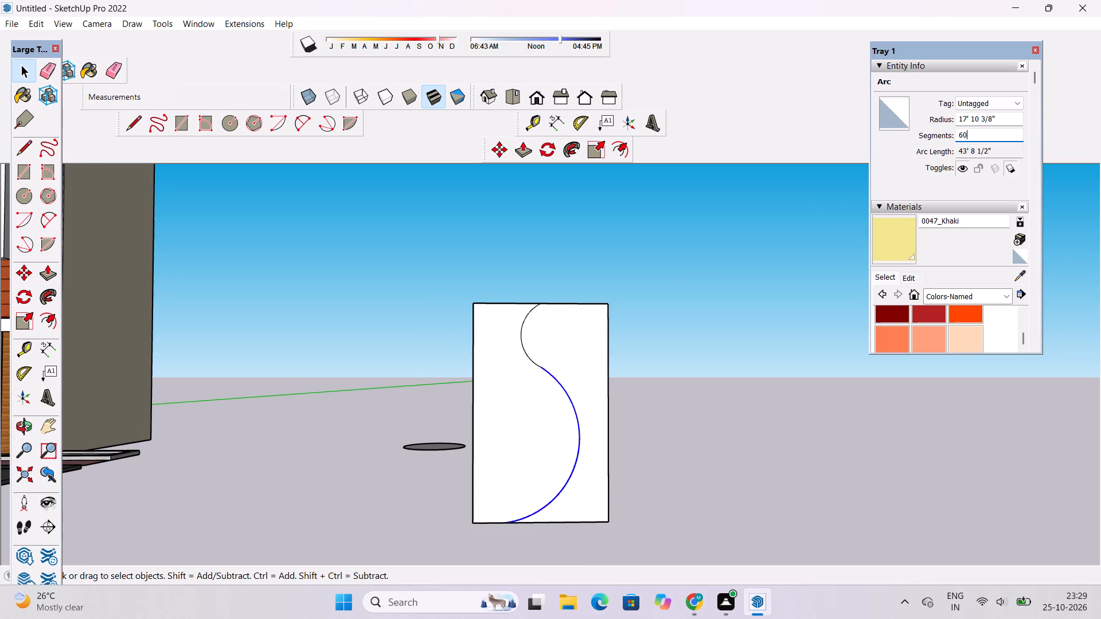
left_click(649, 310)
Examine the junction where the upper and lower arcs meet on the upright rectangle.
key("o")
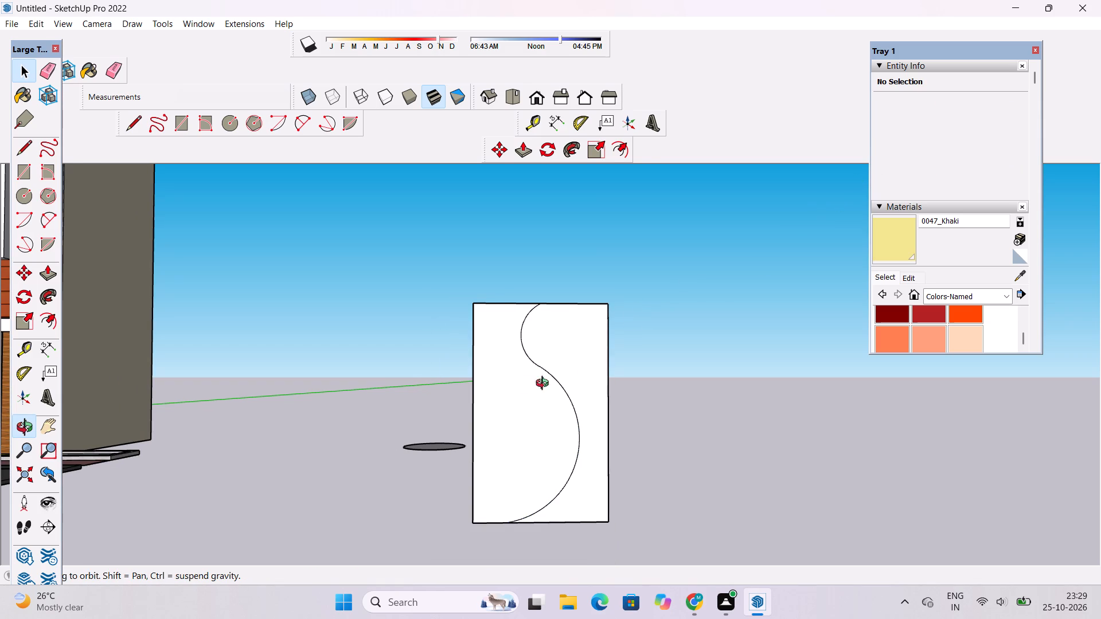
scroll(527, 387, "up", 3)
left_click_drag(555, 367, 552, 374)
scroll(550, 374, "up", 3)
key("space")
scroll(550, 365, "up", 4)
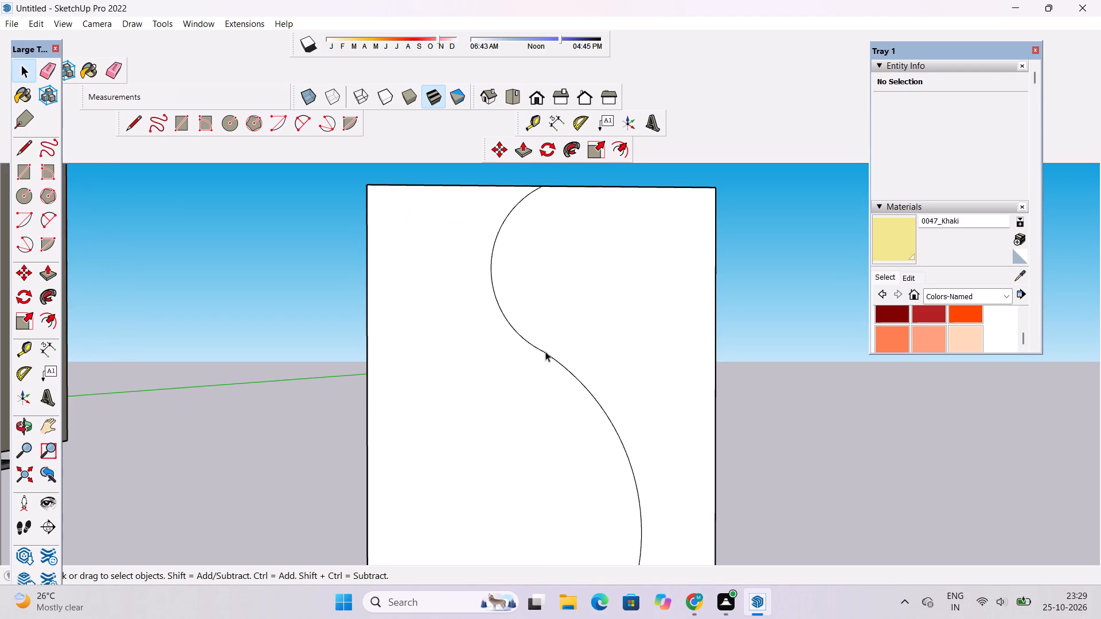
left_click(545, 351)
left_click(753, 350)
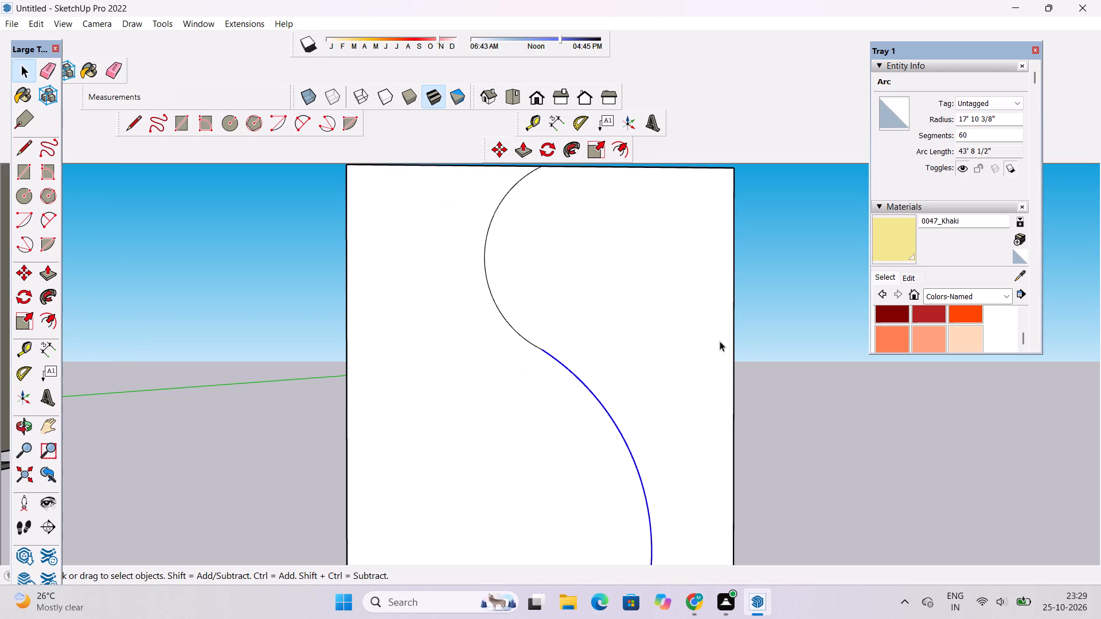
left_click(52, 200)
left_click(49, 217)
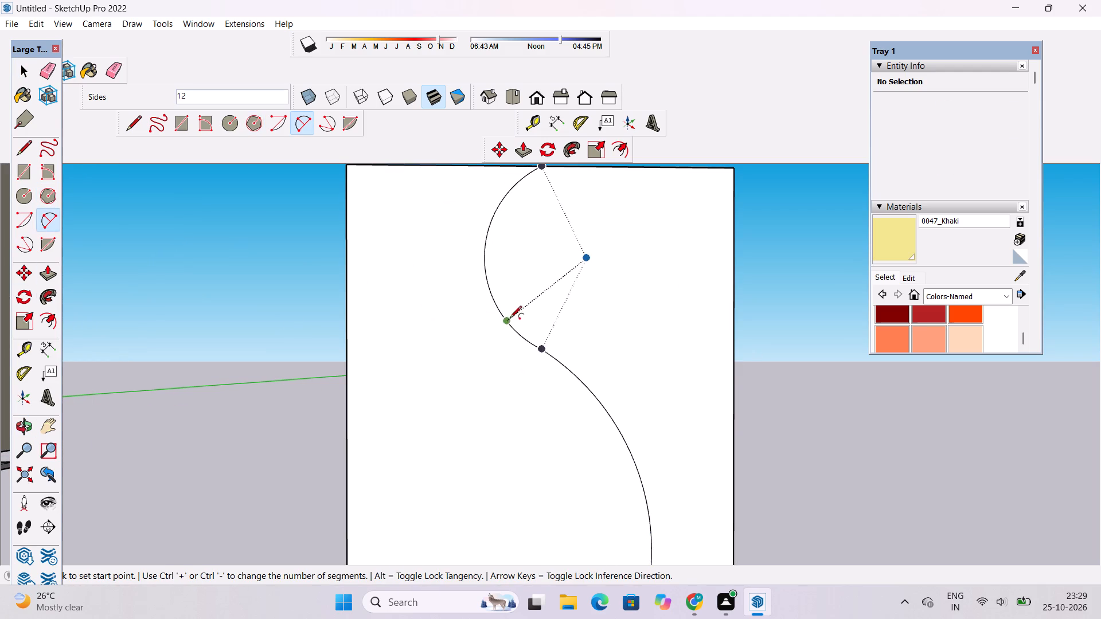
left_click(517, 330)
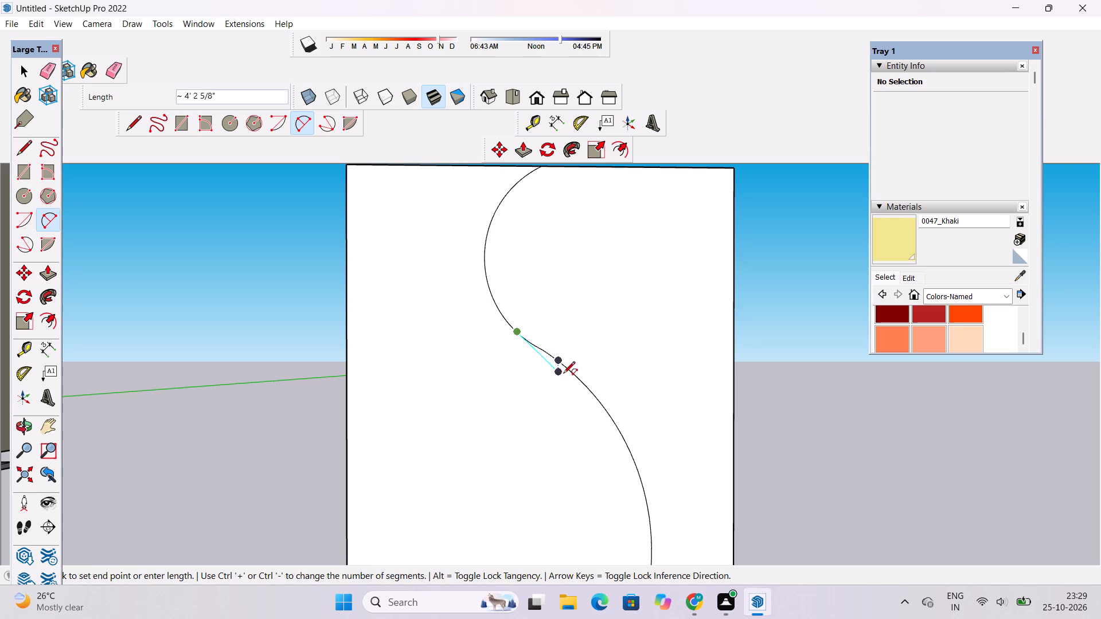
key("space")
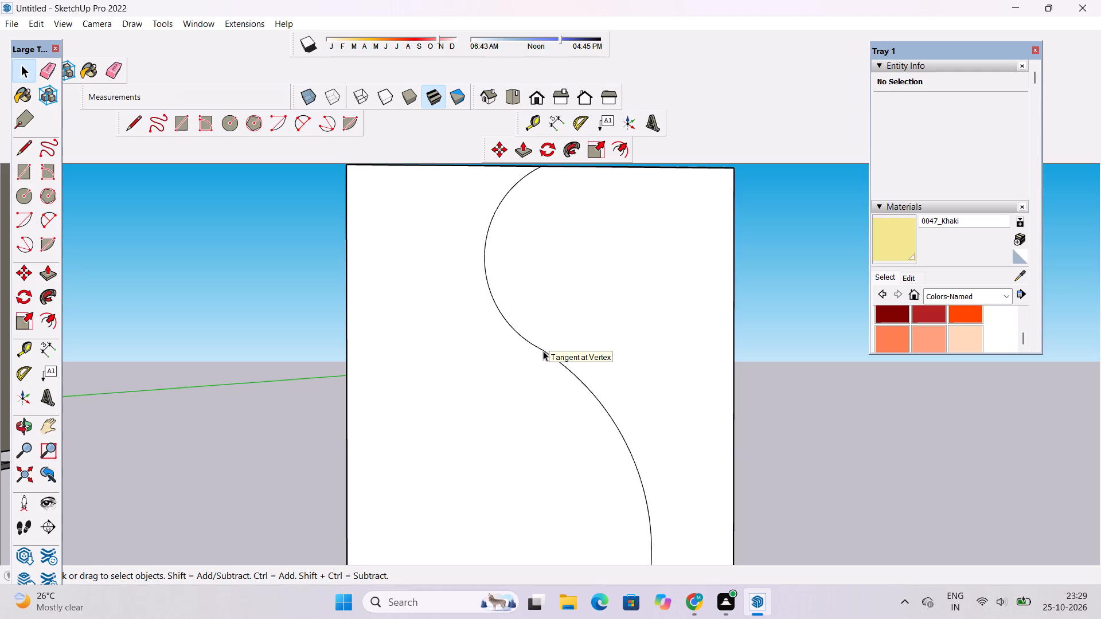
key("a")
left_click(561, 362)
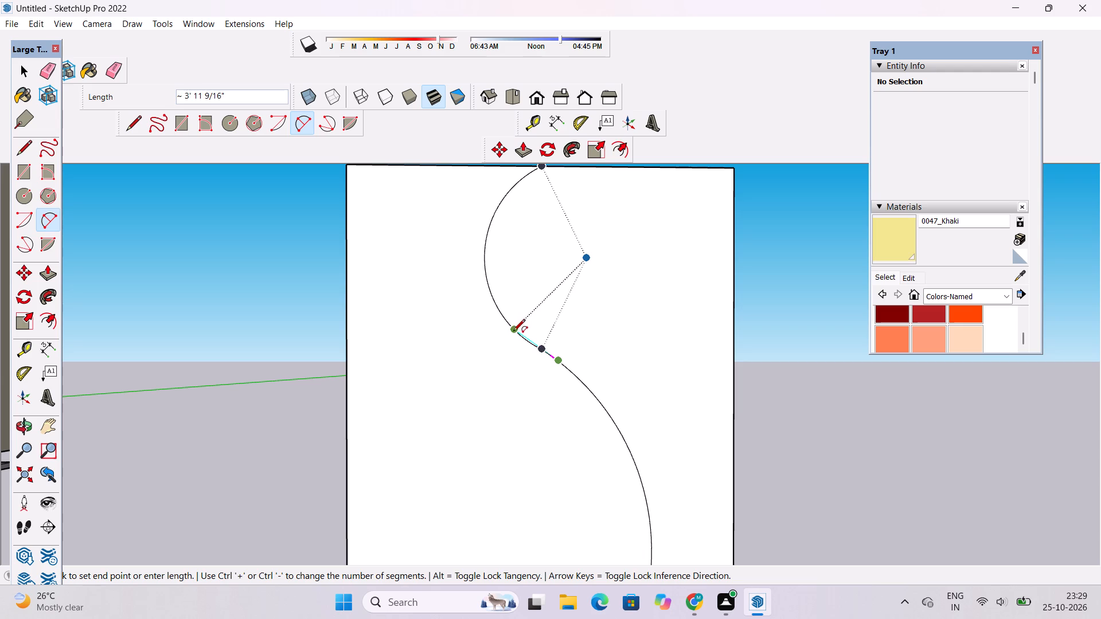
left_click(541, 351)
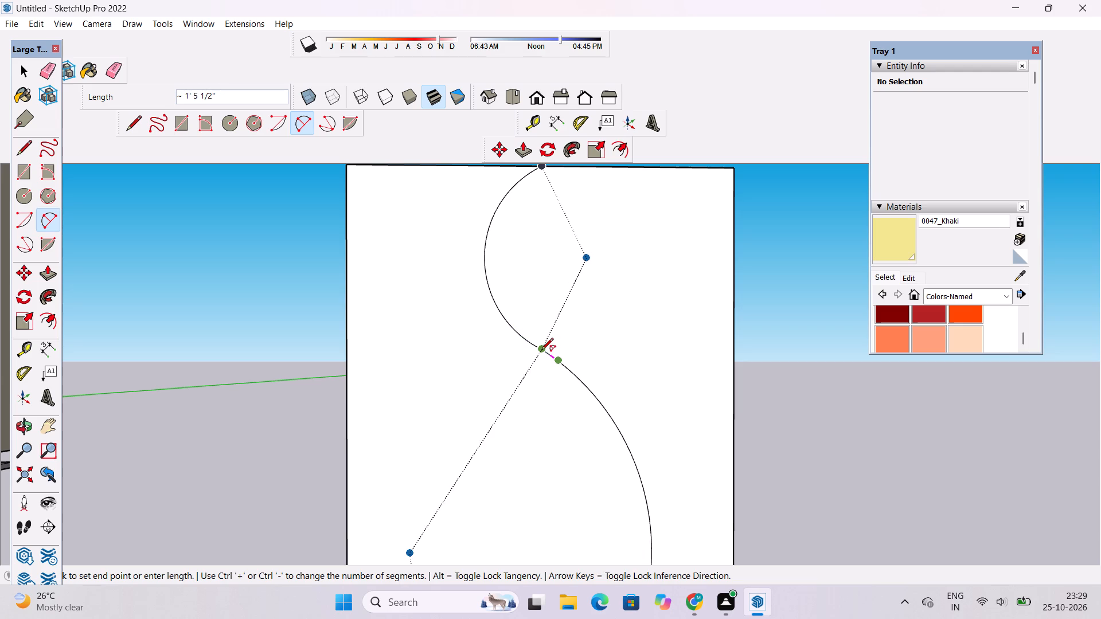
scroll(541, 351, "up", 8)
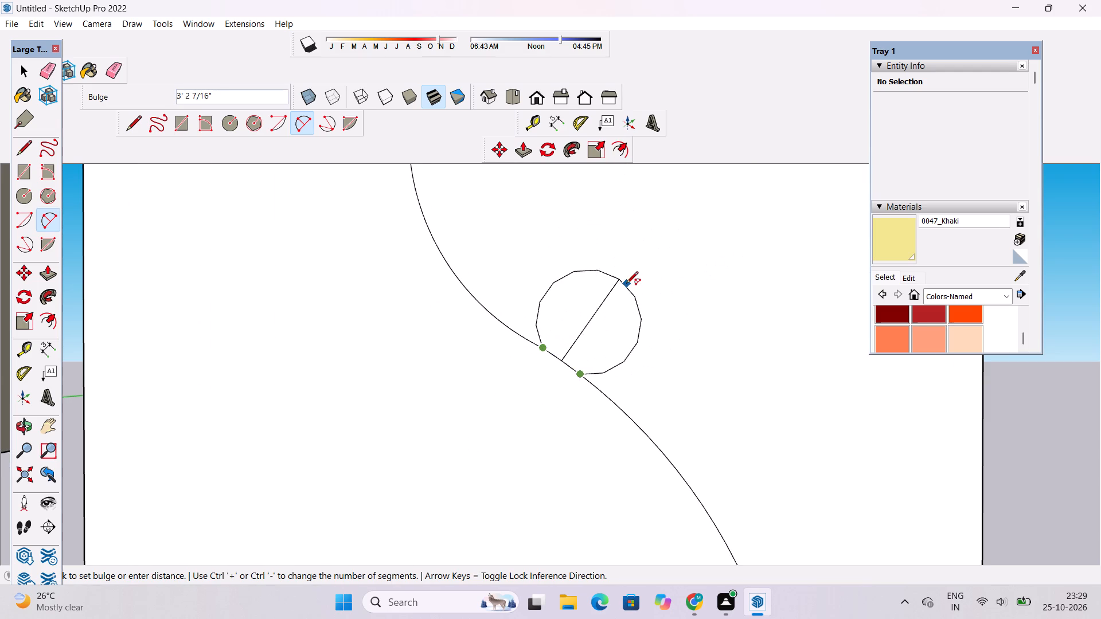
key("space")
Draw a short, nearly flat arc about 4'2" long across the junction, bridging the upper and lower arcs.
key("a")
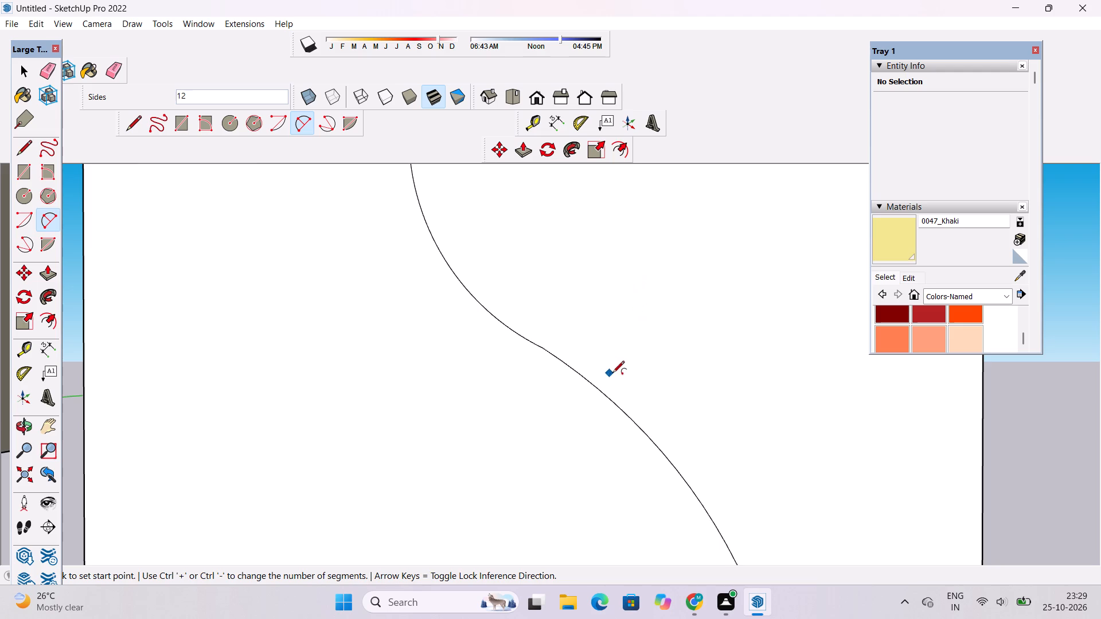
scroll(612, 374, "down", 9)
scroll(550, 361, "up", 4)
left_click(534, 342)
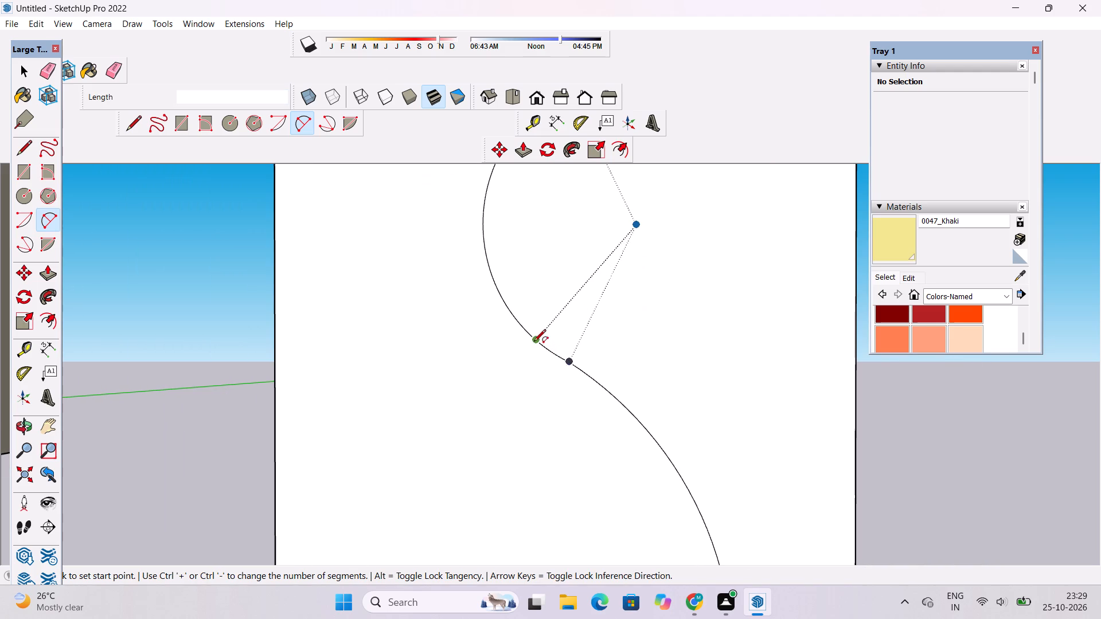
left_click(609, 393)
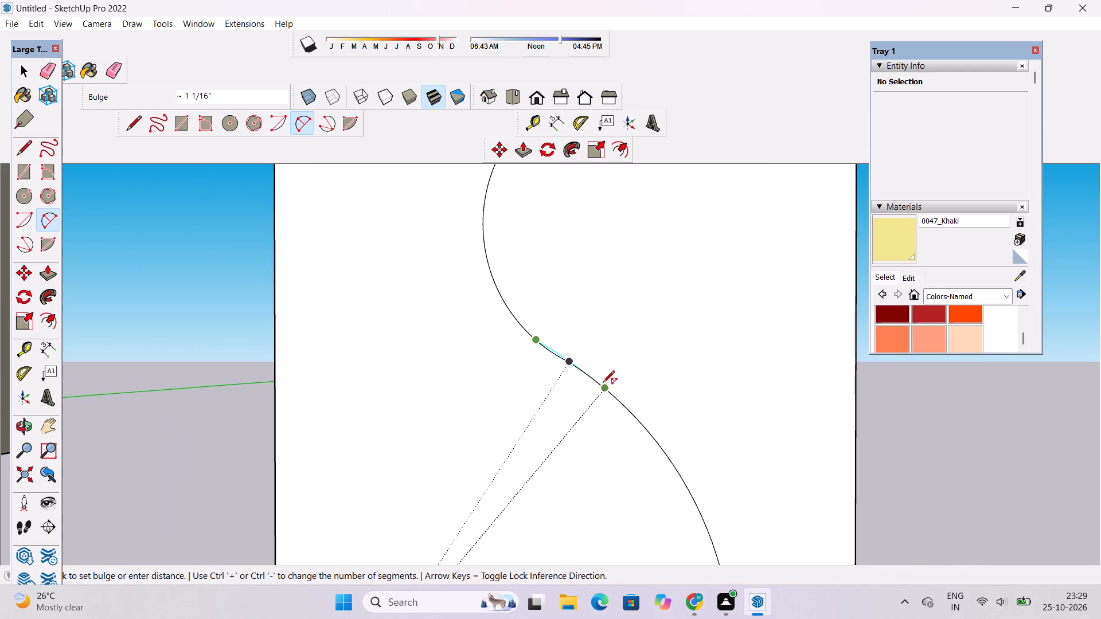
scroll(604, 386, "up", 2)
left_click(604, 386)
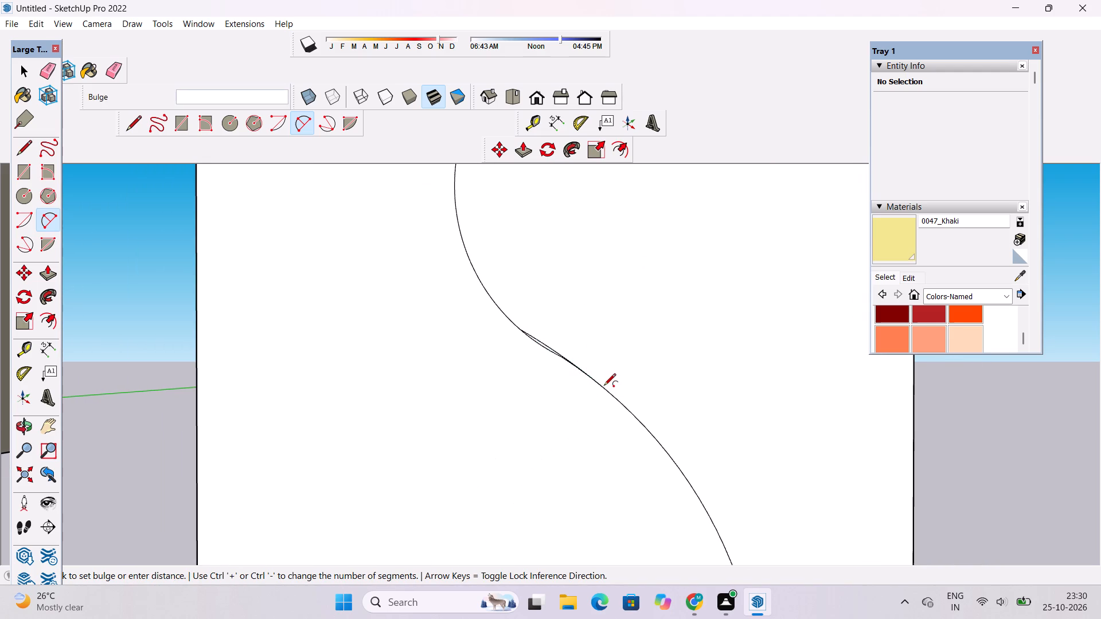
key("space")
Erase the leftover pieces of the original arcs beneath the bridging arc at the junction.
type("e")
scroll(538, 370, "up", 9)
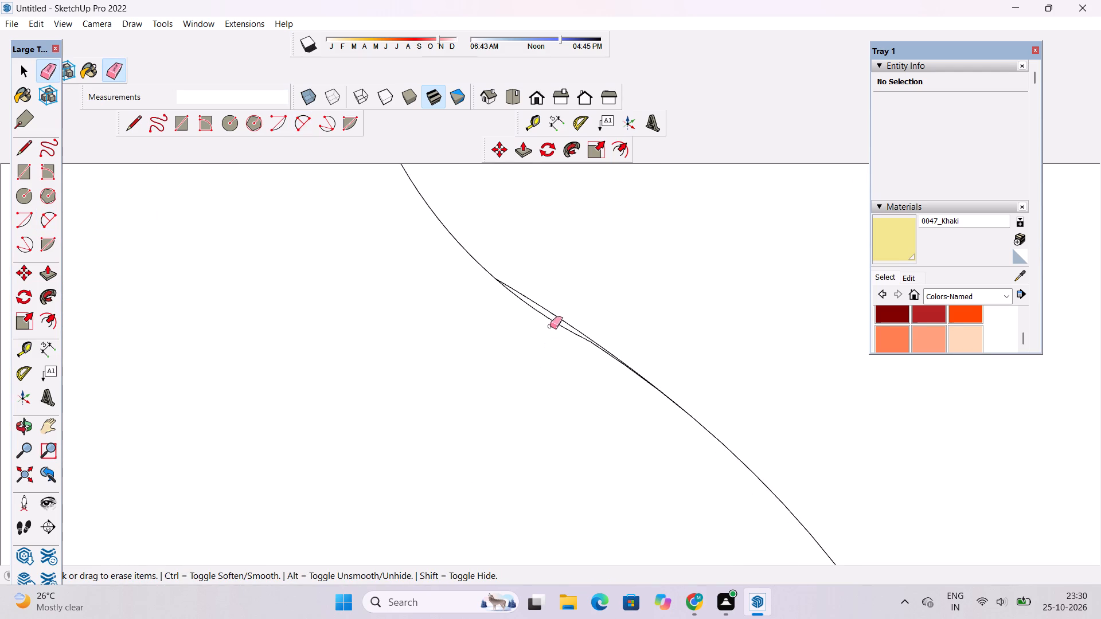
left_click(550, 314)
scroll(550, 328, "down", 4)
scroll(608, 342, "up", 9)
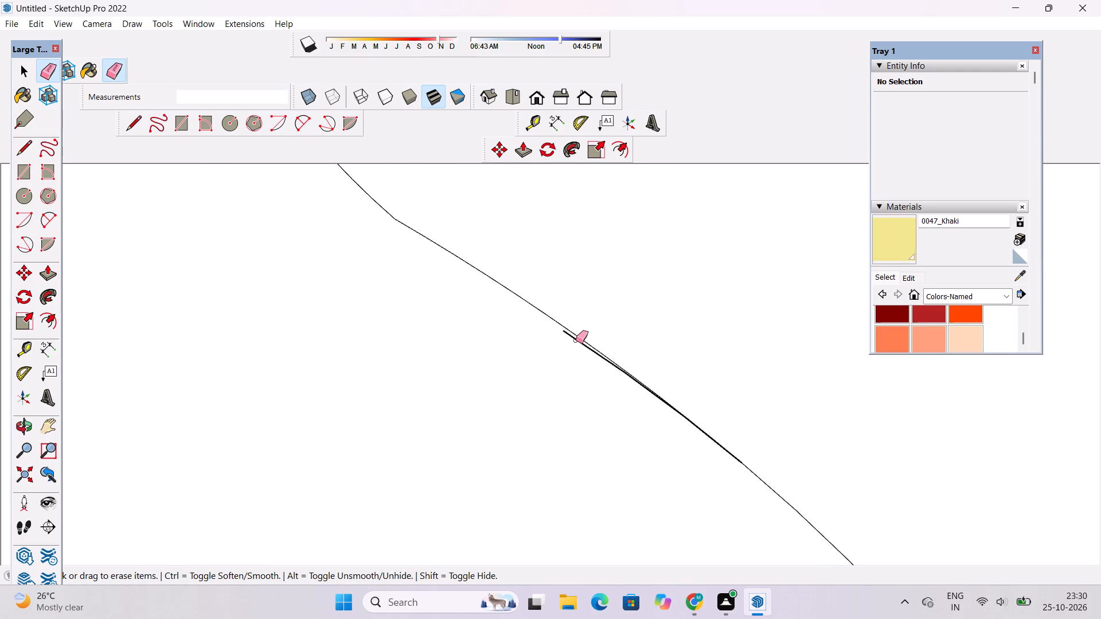
scroll(576, 340, "up", 10)
double_click(549, 315)
scroll(584, 317, "down", 6)
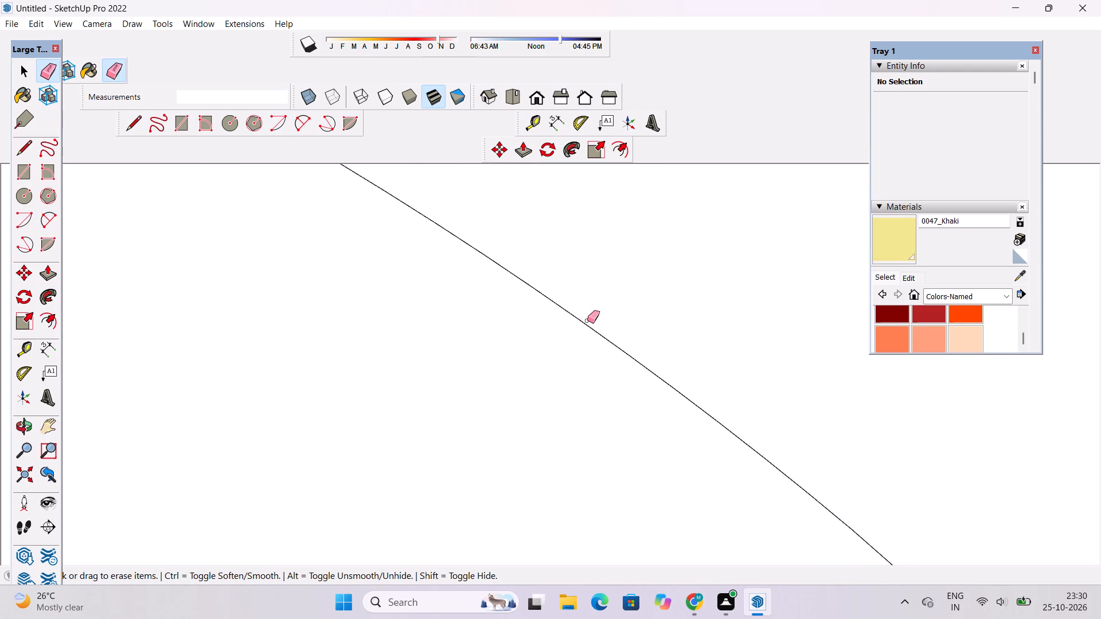
scroll(587, 320, "down", 20)
scroll(587, 320, "down", 6)
scroll(598, 375, "down", 14)
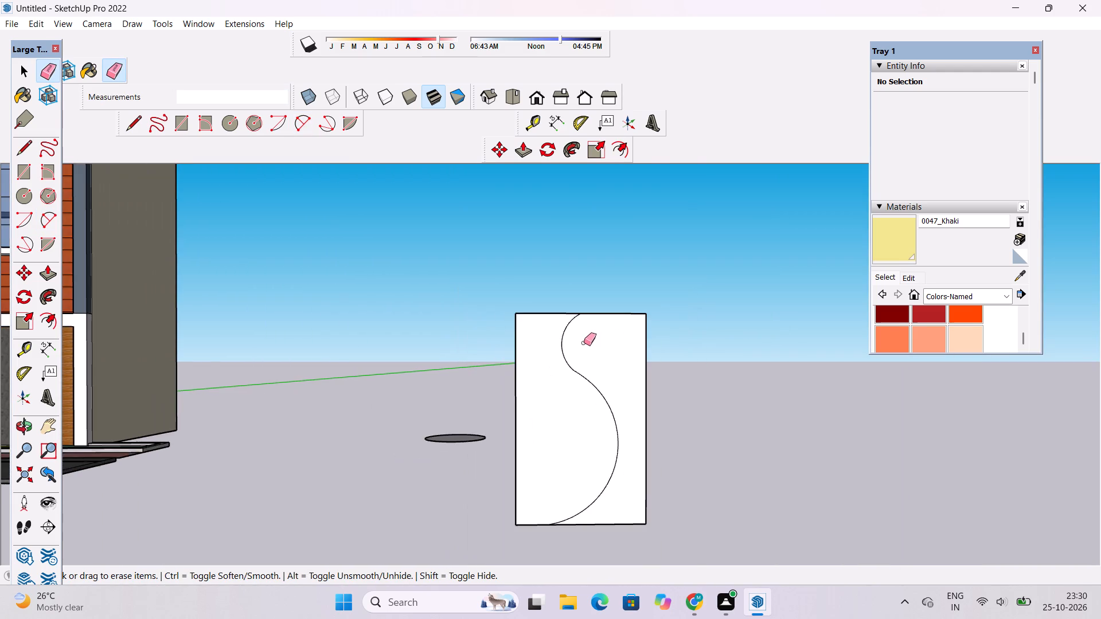
Erase the rectangle's edges on the outer side of the curve, keeping only the half-vase profile with its straight inner edge.
scroll(570, 358, "up", 4)
key("space")
key("o")
scroll(594, 334, "down", 4)
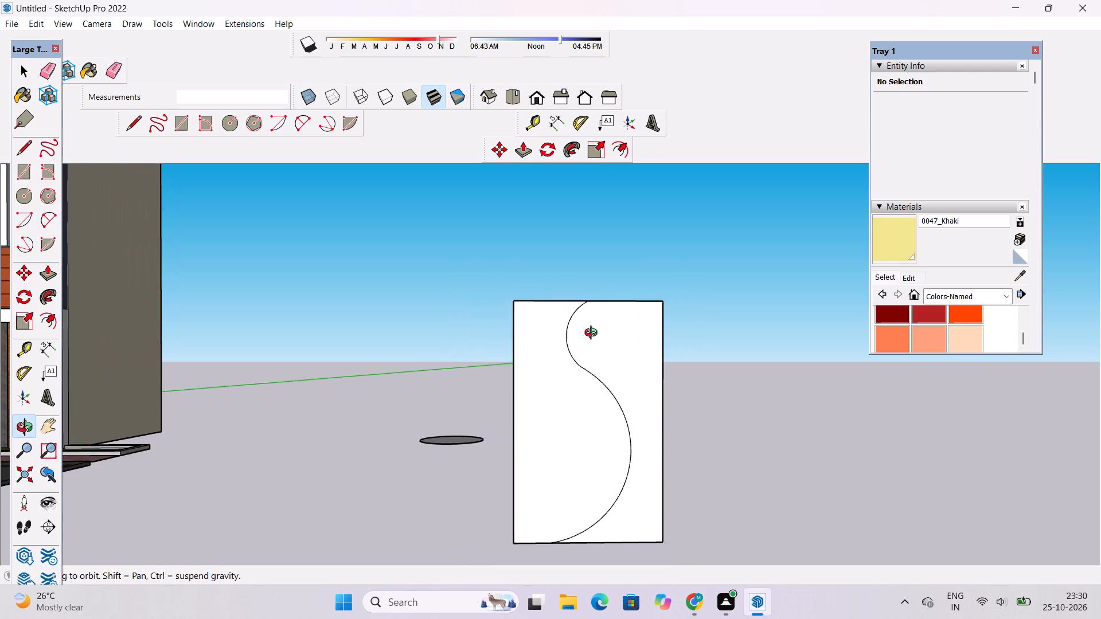
left_click_drag(594, 334, 598, 345)
key("e")
left_click_drag(644, 275, 658, 394)
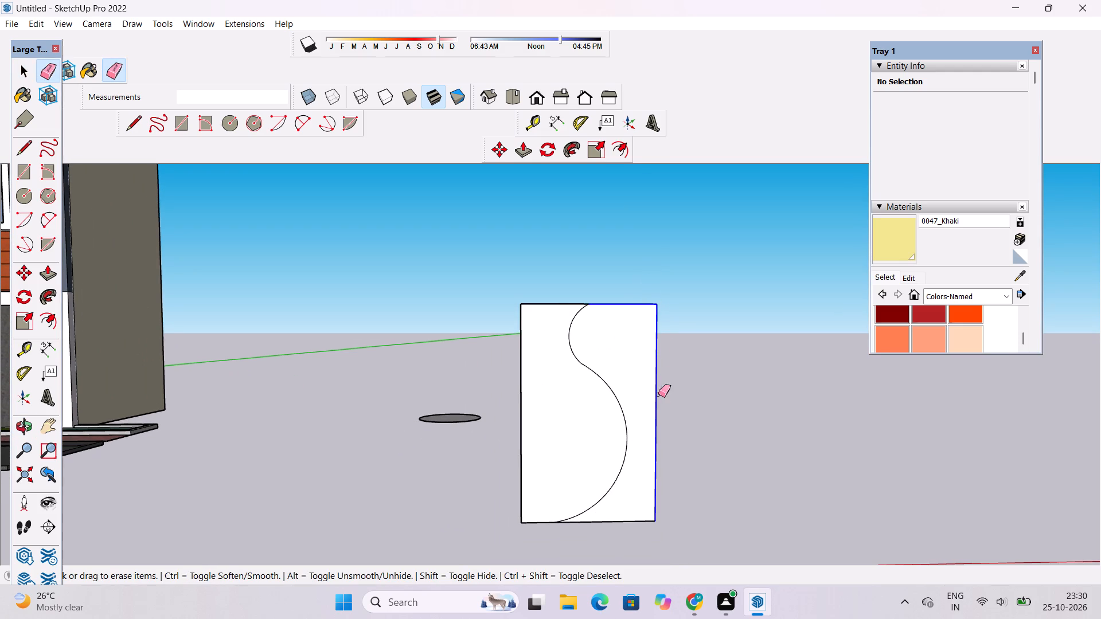
left_click_drag(658, 394, 636, 516)
Copy the whole curved profile by its lower inner corner onto the centre of the ground circle, about 249'11" away.
scroll(655, 448, "down", 4)
key("o")
left_click_drag(591, 401, 600, 436)
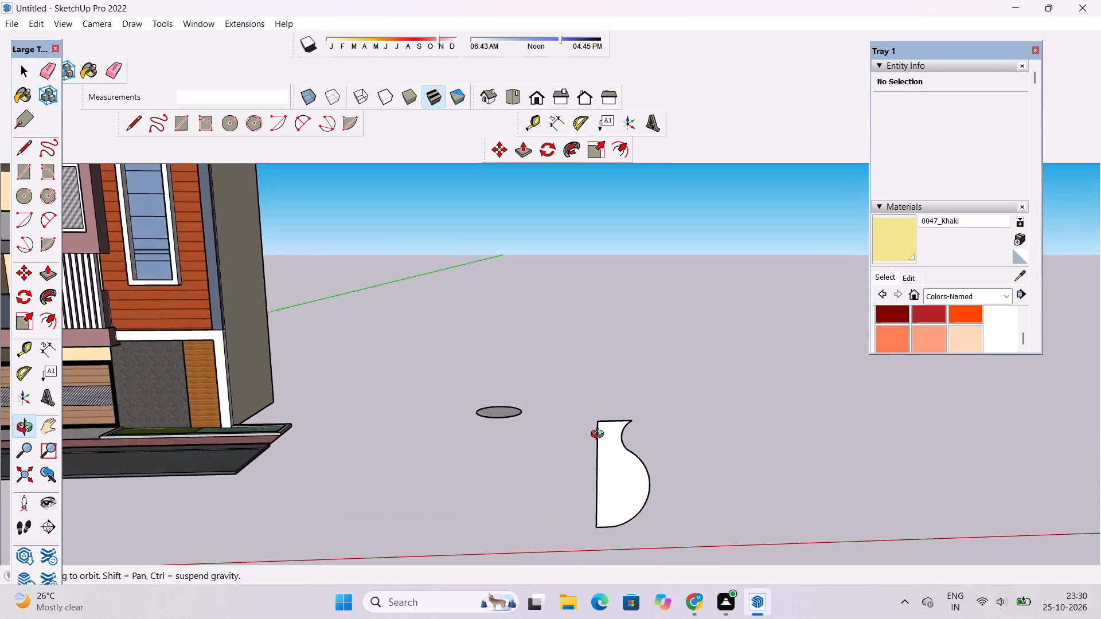
left_click_drag(600, 436, 602, 445)
left_click_drag(603, 470, 602, 403)
left_click_drag(602, 395, 669, 503)
scroll(657, 499, "down", 3)
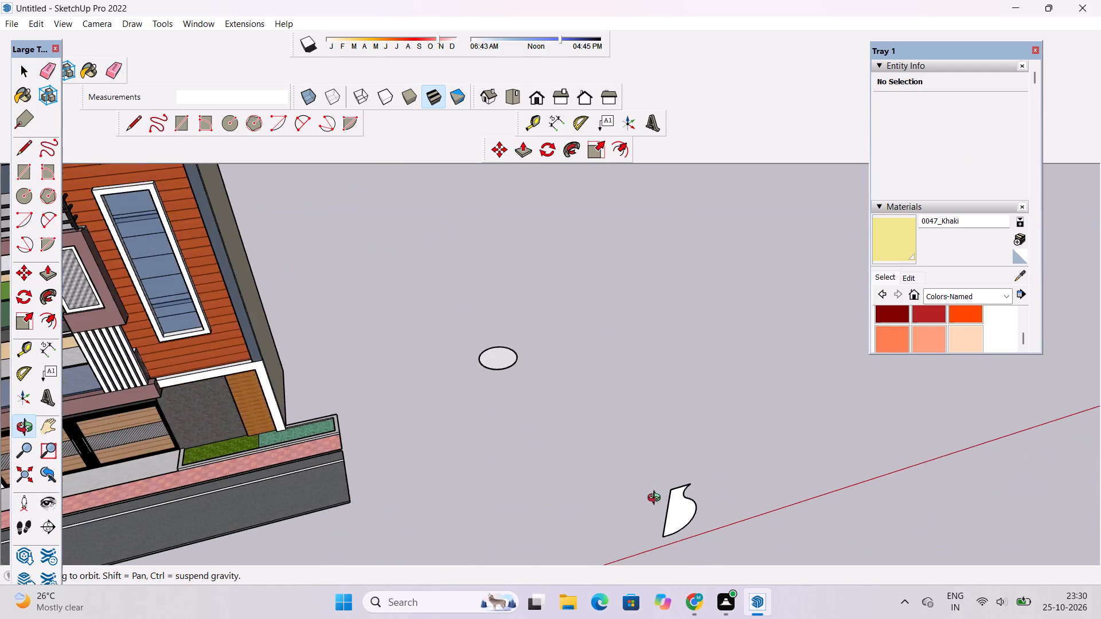
scroll(657, 499, "down", 1)
left_click_drag(656, 501, 643, 463, "shift")
scroll(643, 465, "up", 10, "shift")
left_click_drag(650, 475, 584, 382, "shift")
scroll(580, 373, "down", 4)
key("space")
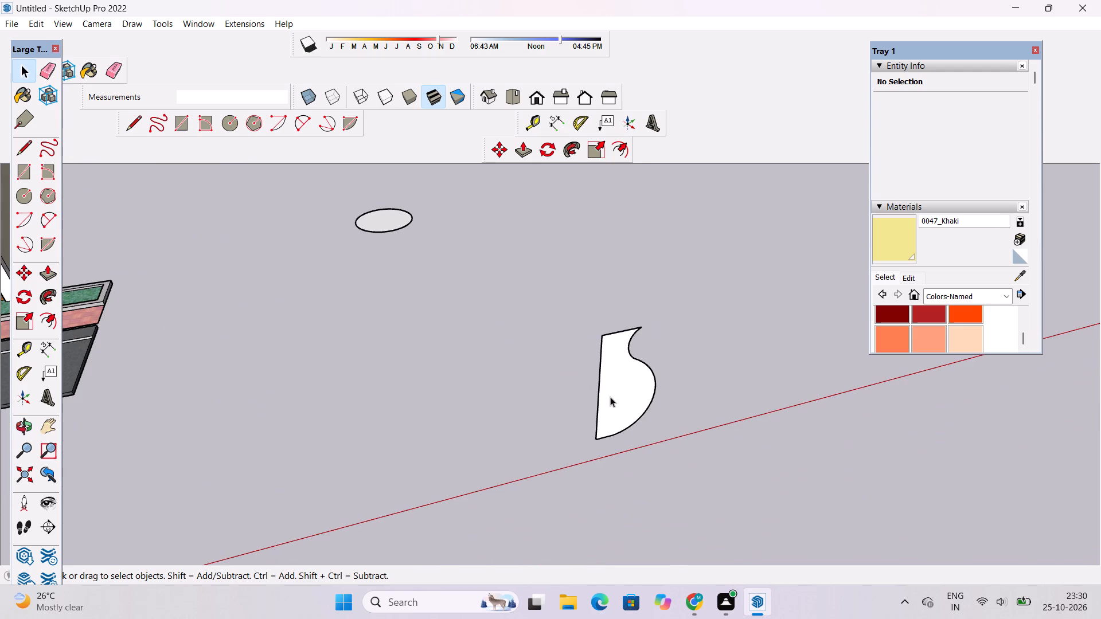
triple_click(611, 396)
left_click(611, 396)
key("m")
scroll(580, 438, "up", 5)
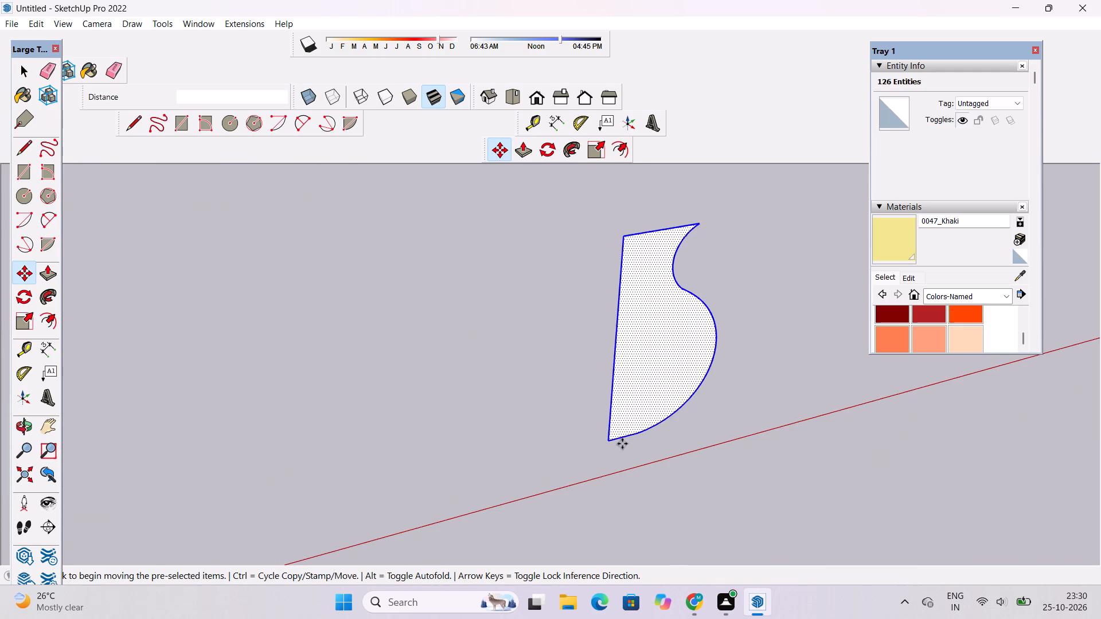
left_click(611, 441)
scroll(702, 446, "down", 6)
scroll(702, 449, "up", 1)
scroll(702, 448, "down", 7)
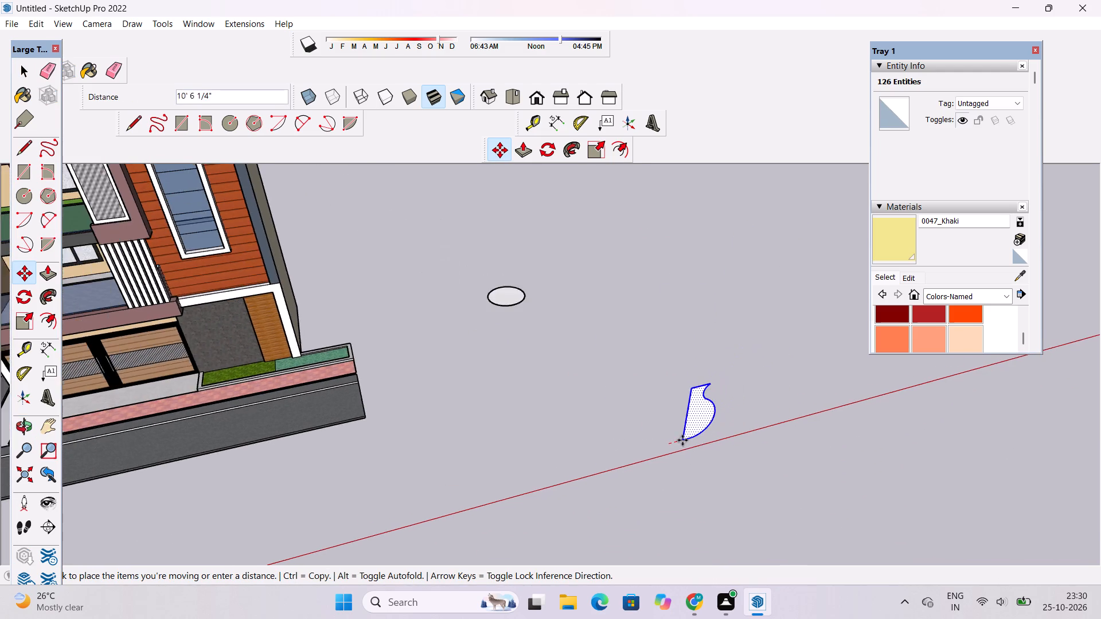
scroll(682, 440, "down", 5)
scroll(584, 338, "up", 9)
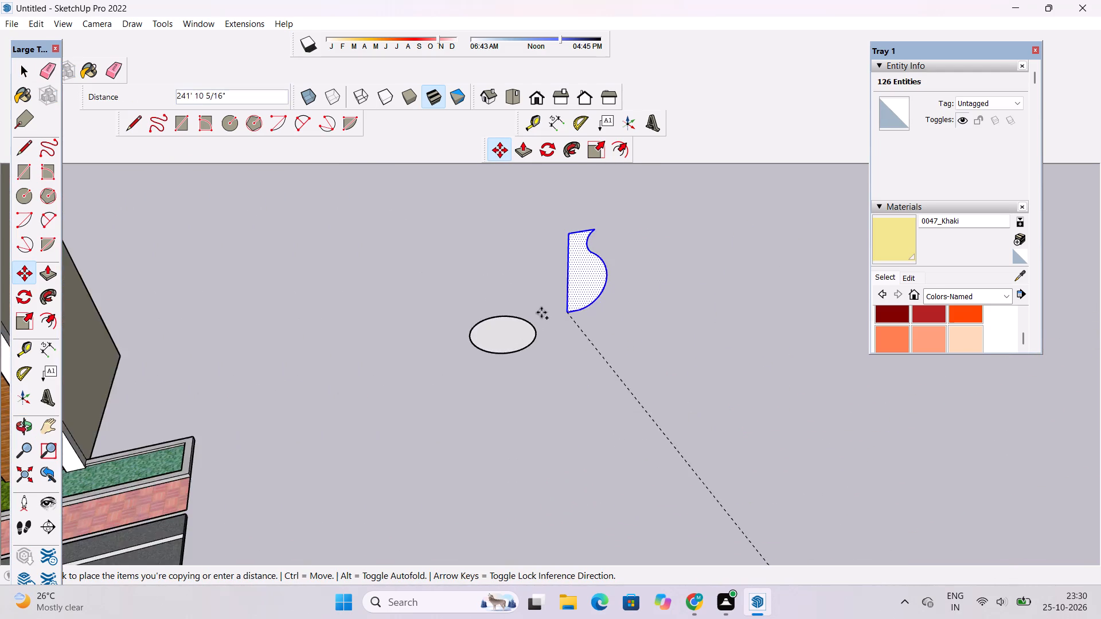
scroll(522, 312, "up", 9)
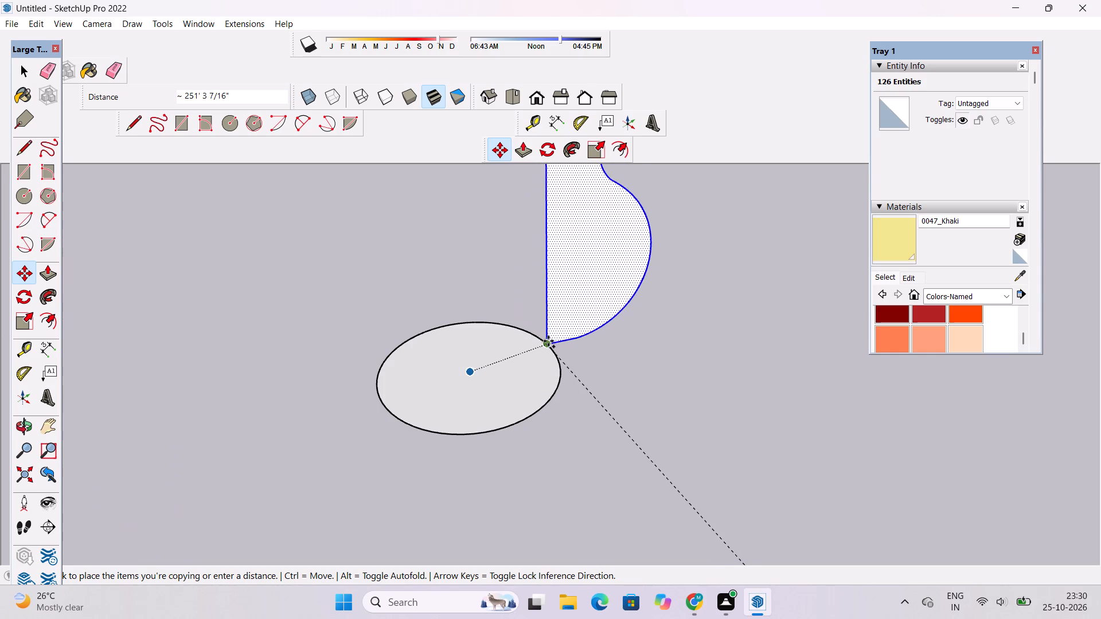
left_click(473, 369)
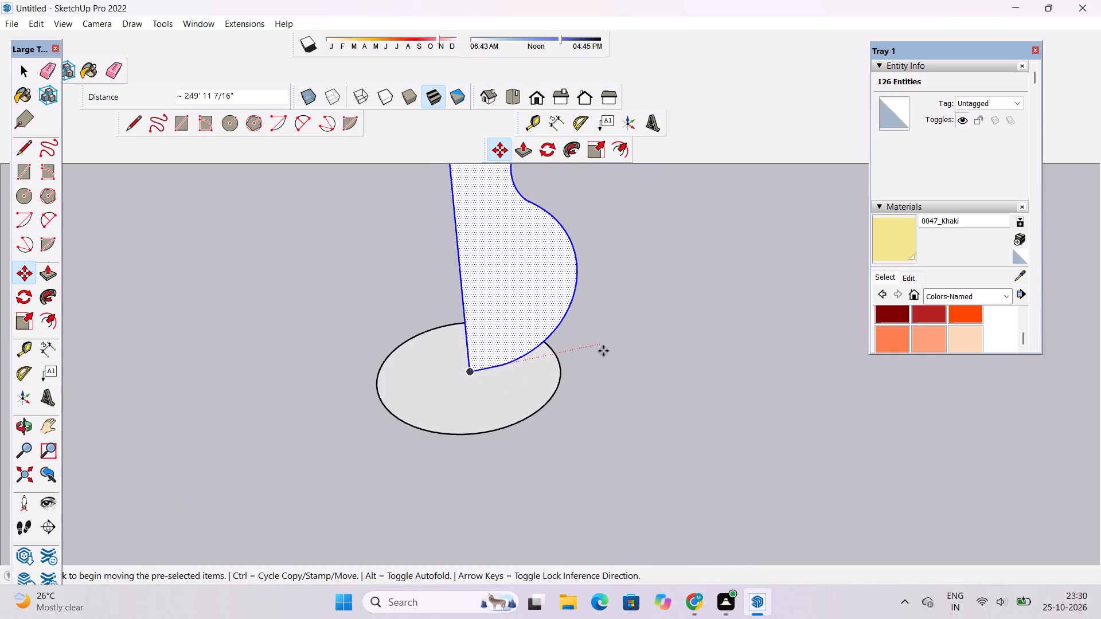
Draw a smaller circle inside the ground circle, centred on the copied profile's lower inner corner, radius about 14'2".
key("space")
key("c")
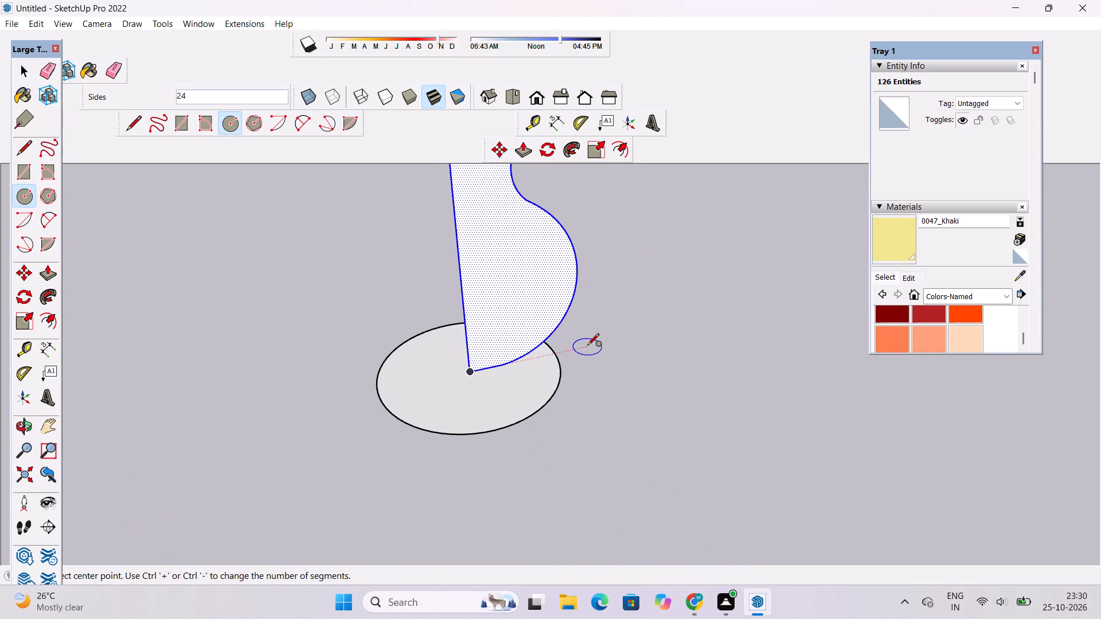
key("space")
left_click(637, 335)
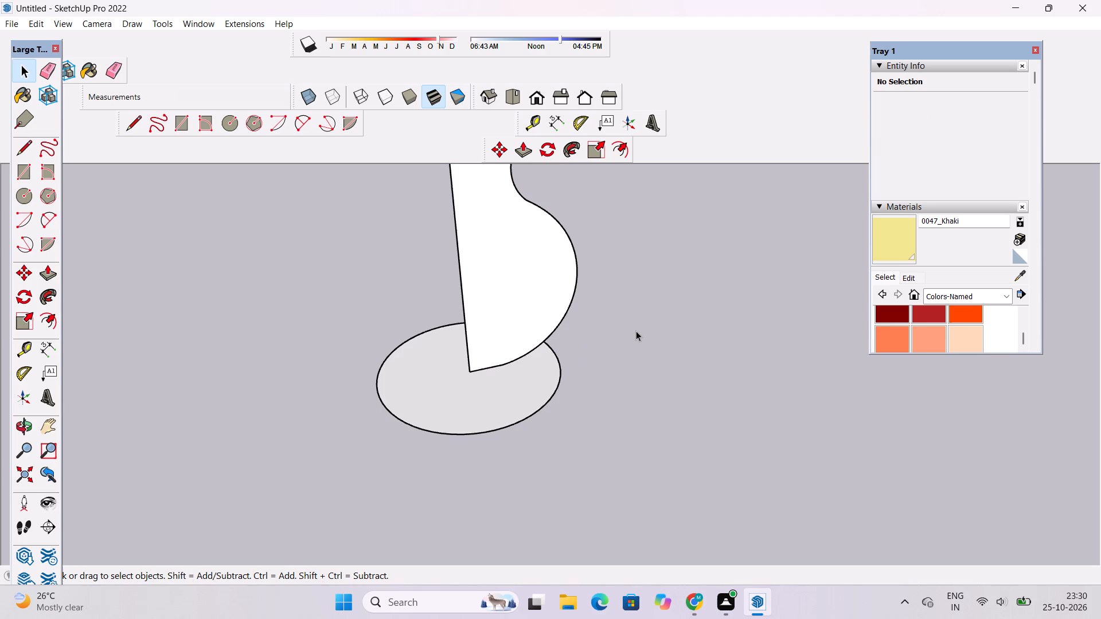
key("c")
scroll(505, 350, "up", 3)
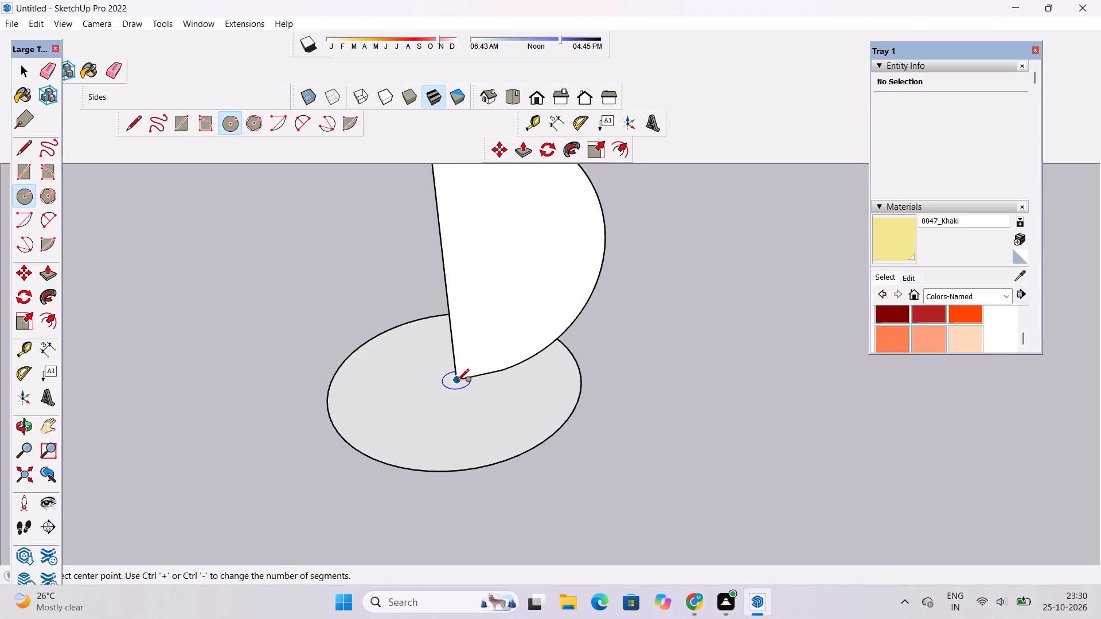
left_click(457, 382)
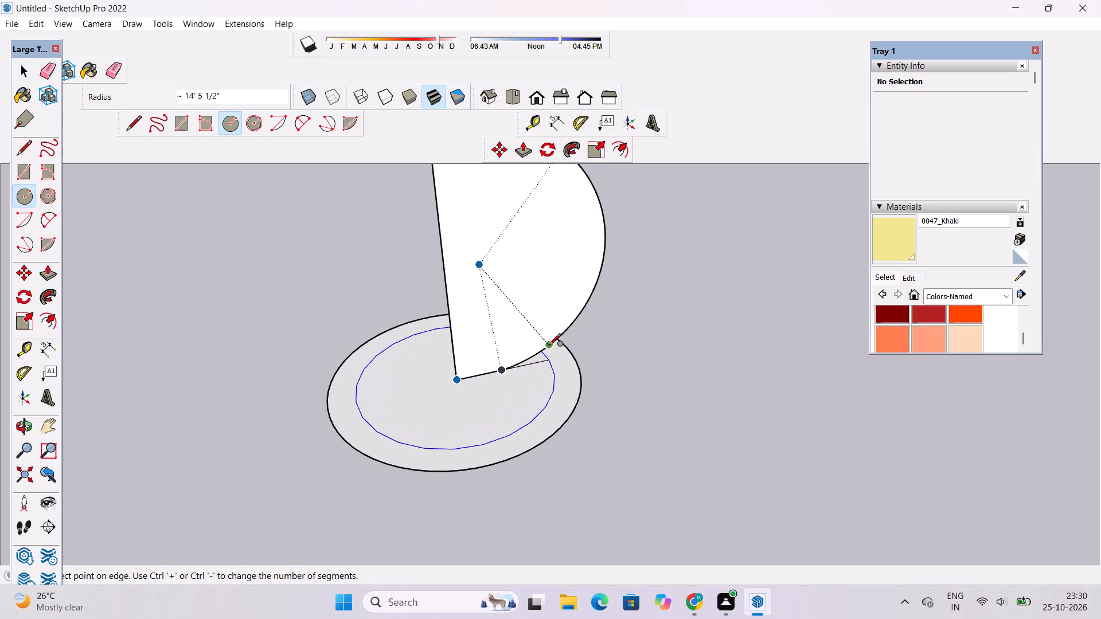
left_click(549, 346)
key("space")
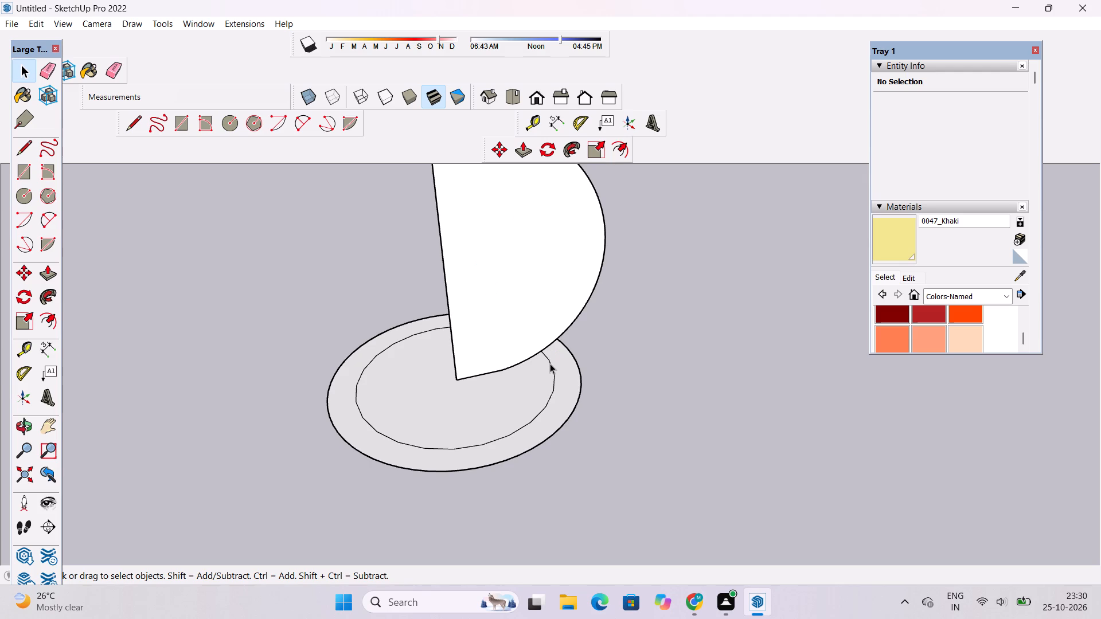
Set the new inner circle's number of segments to 60.
left_click(550, 363)
left_click(979, 136)
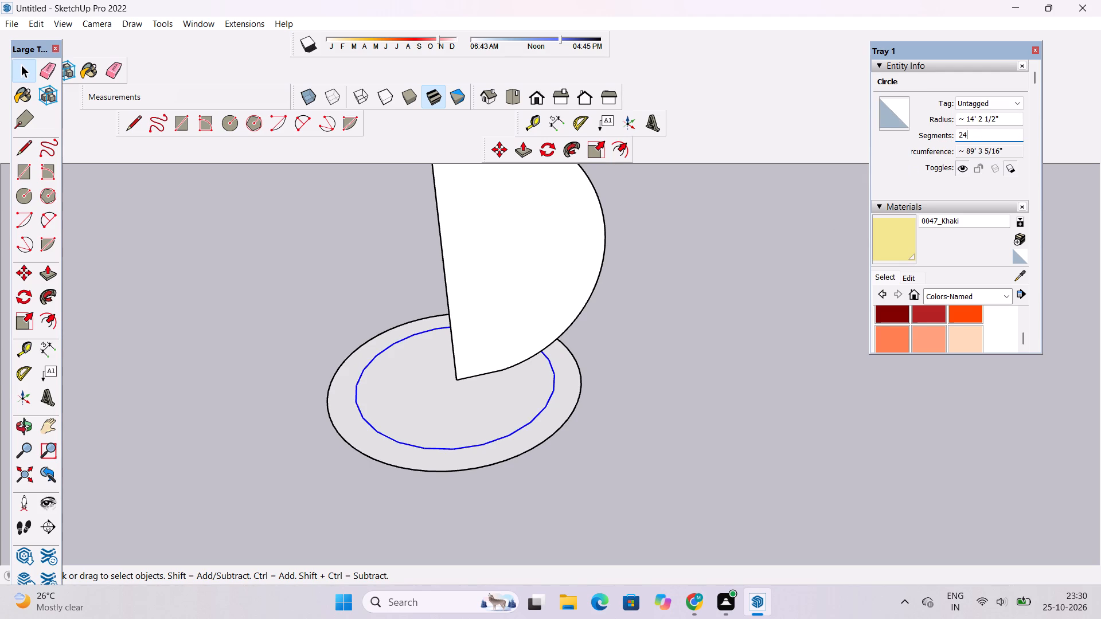
key("BackSpace")
key("BackSpace")
key("BackSpace")
key("BackSpace")
key("BackSpace")
key("BackSpace")
key("BackSpace")
key("BackSpace")
type("60")
key("Return")
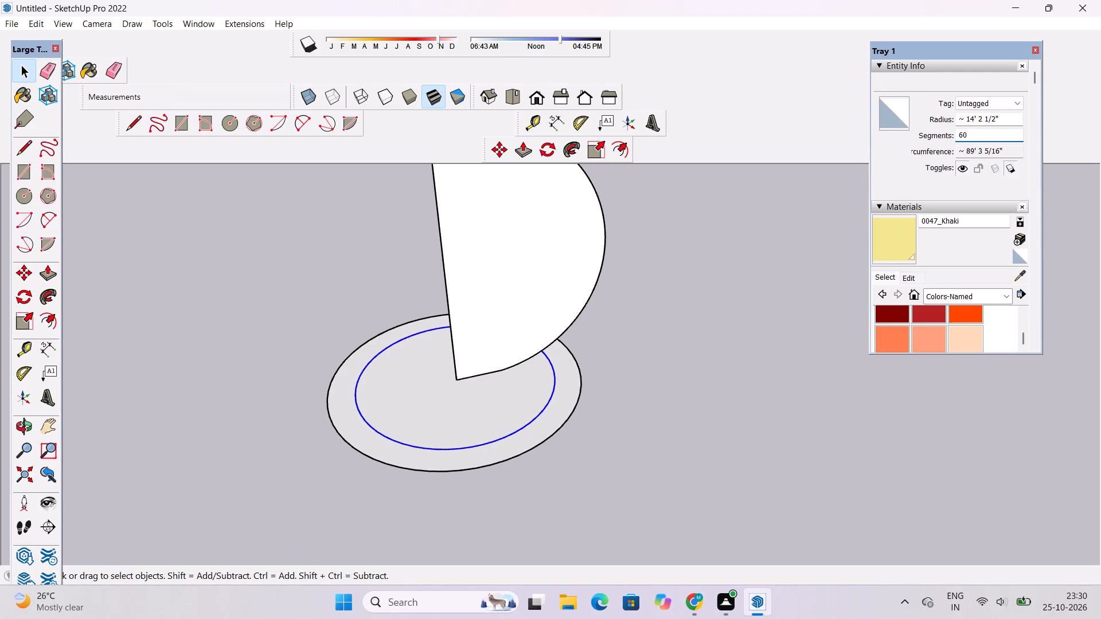
left_click(620, 326)
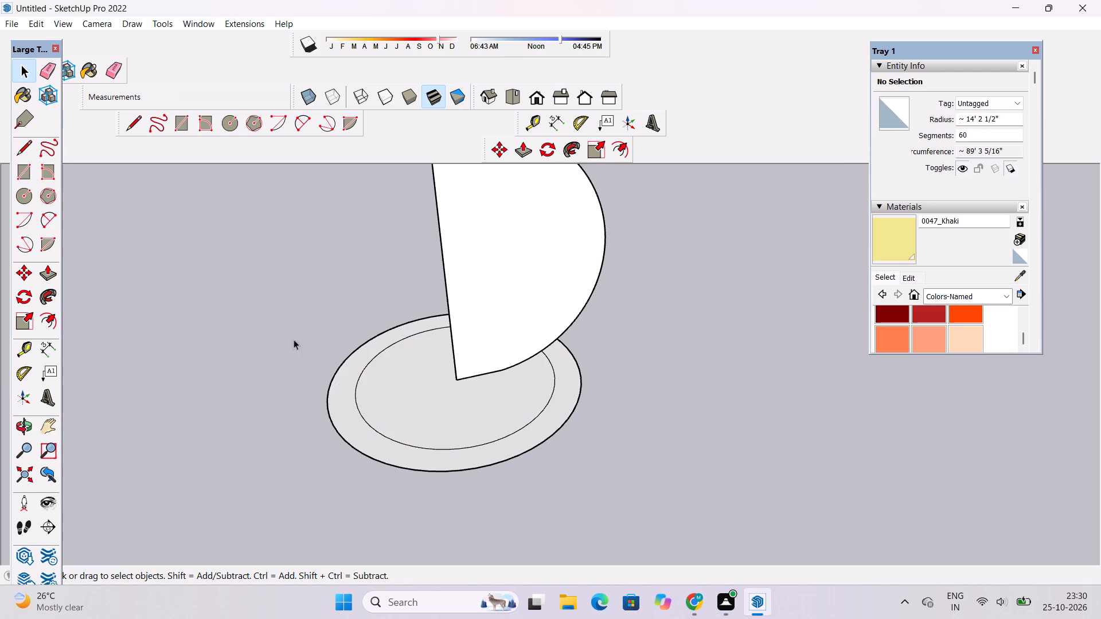
Erase the original larger circle around the new one.
left_click(110, 66)
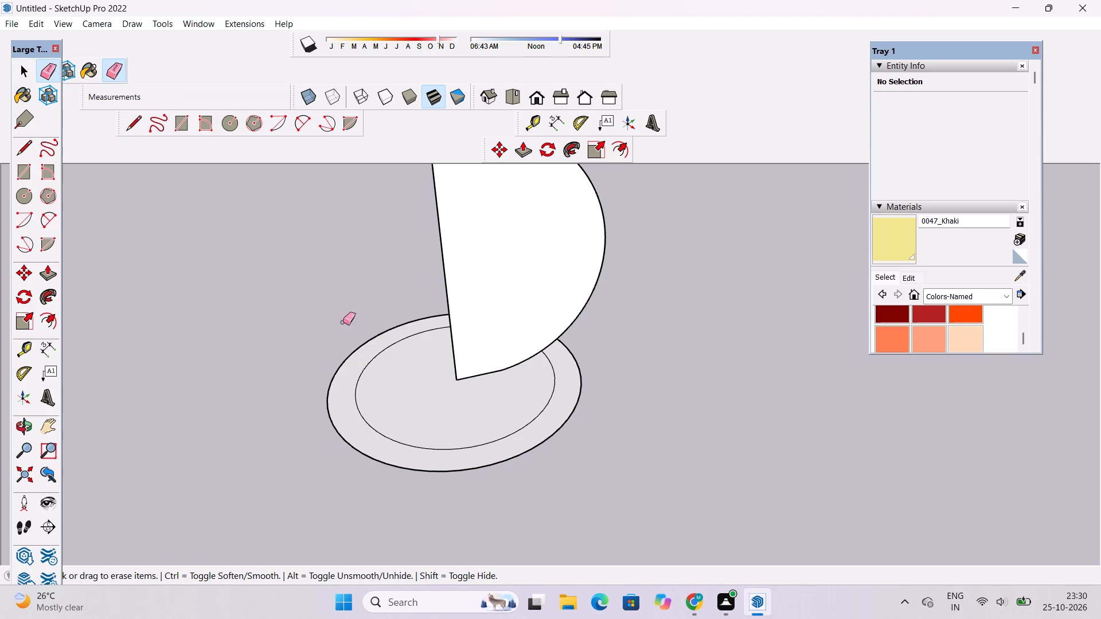
left_click_drag(358, 343, 361, 348)
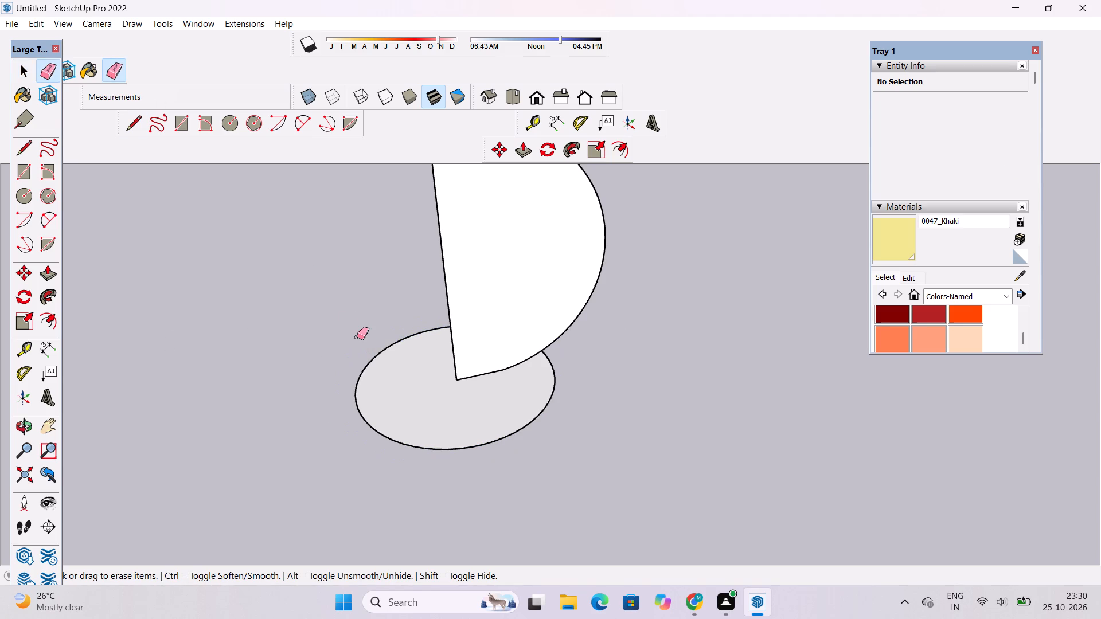
Examine the curved profile standing on the smaller ground circle from several angles.
key("o")
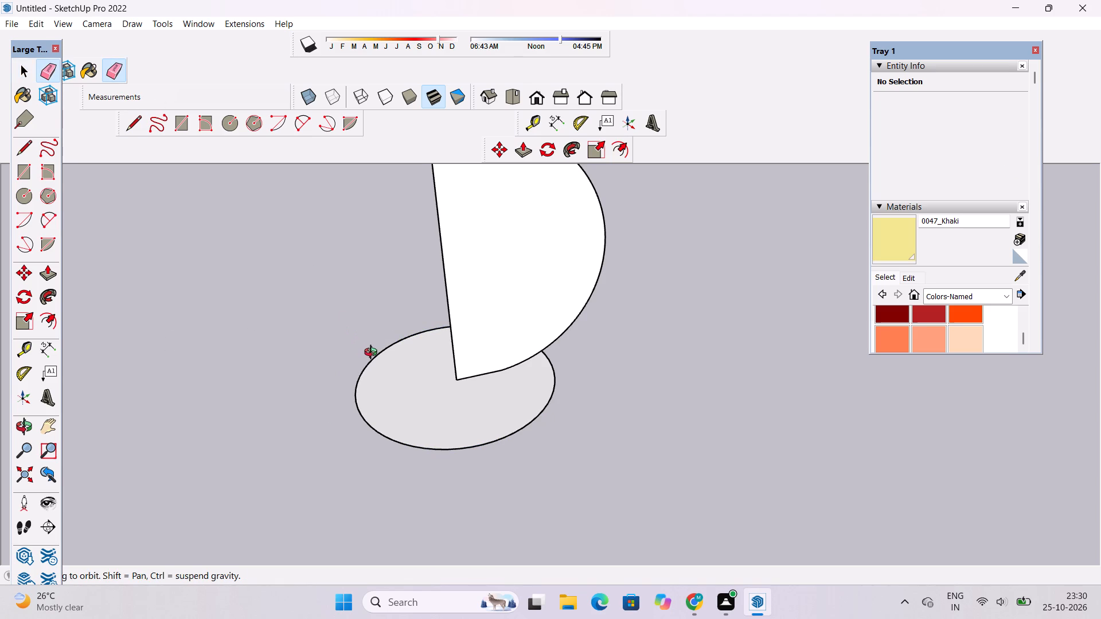
left_click_drag(403, 338, 410, 354, "shift")
scroll(493, 310, "down", 4)
left_click_drag(499, 318, 501, 361, "shift")
left_click_drag(525, 408, 405, 364)
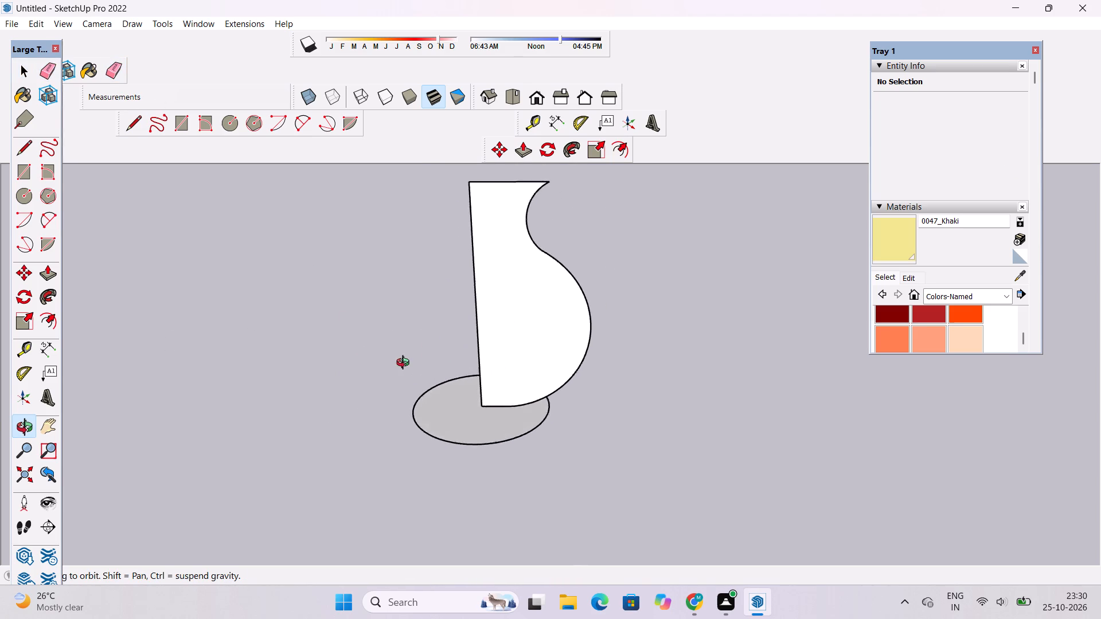
left_click_drag(405, 364, 404, 364)
scroll(472, 323, "down", 3)
left_click_drag(489, 325, 521, 409, "shift")
left_click_drag(520, 416, 719, 401)
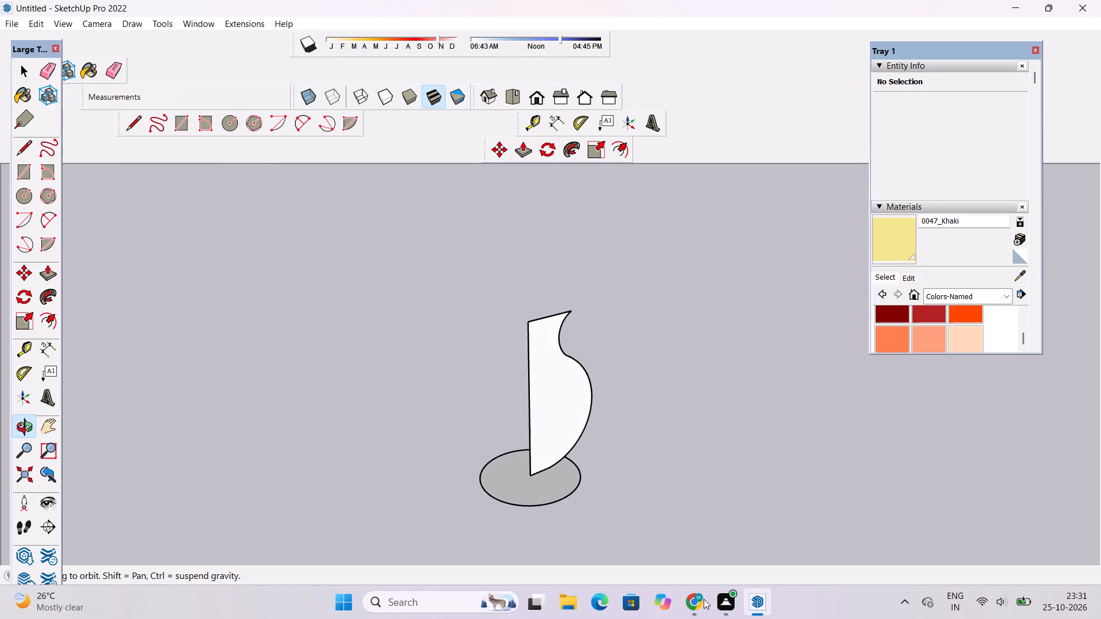
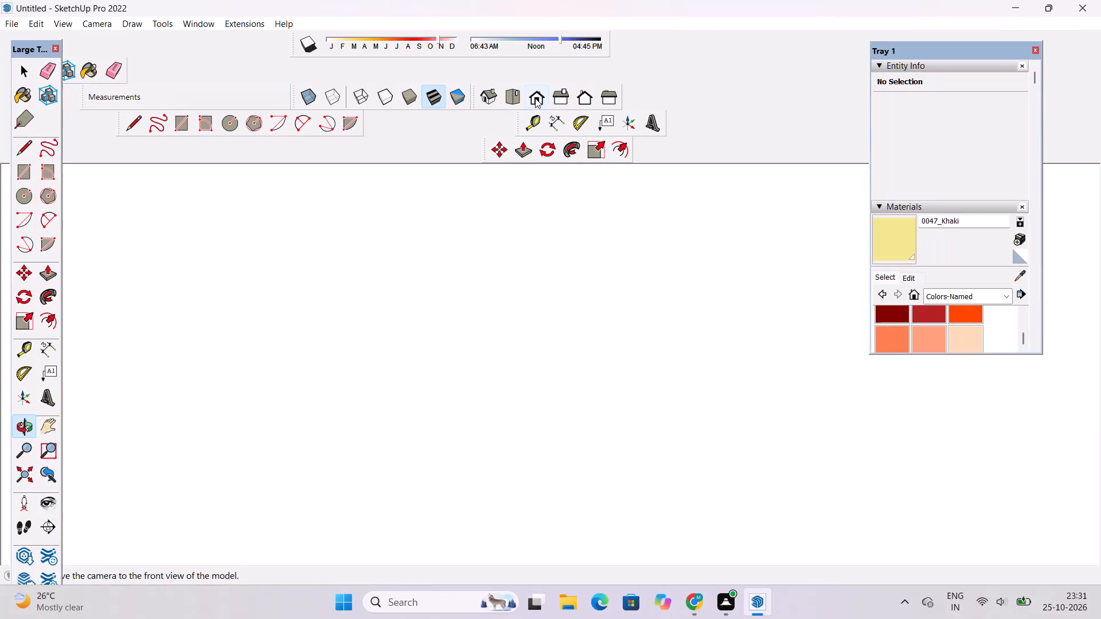
Examine the scene beside the house, closing in on the curved profile standing on its ground circle.
left_click(535, 99)
scroll(551, 325, "down", 6)
left_click_drag(553, 328, 576, 347, "shift")
left_click_drag(310, 383, 432, 389)
left_click_drag(432, 389, 553, 411, "shift")
scroll(514, 385, "down", 4)
left_click_drag(513, 393, 504, 449)
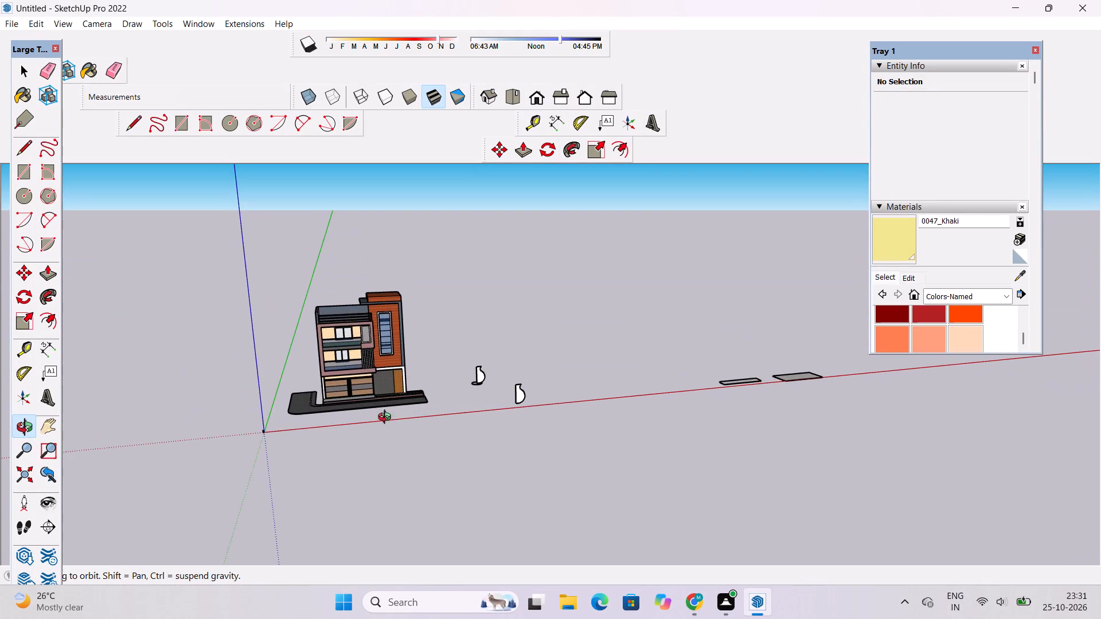
scroll(376, 406, "up", 3)
left_click(374, 405, "shift")
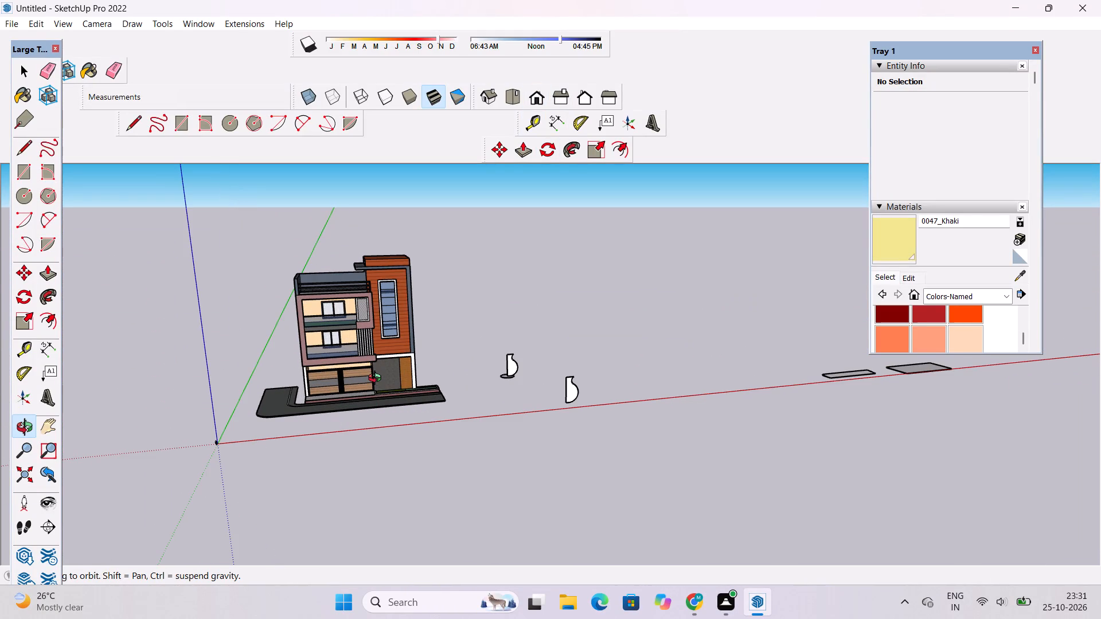
left_click_drag(384, 383, 379, 382, "shift")
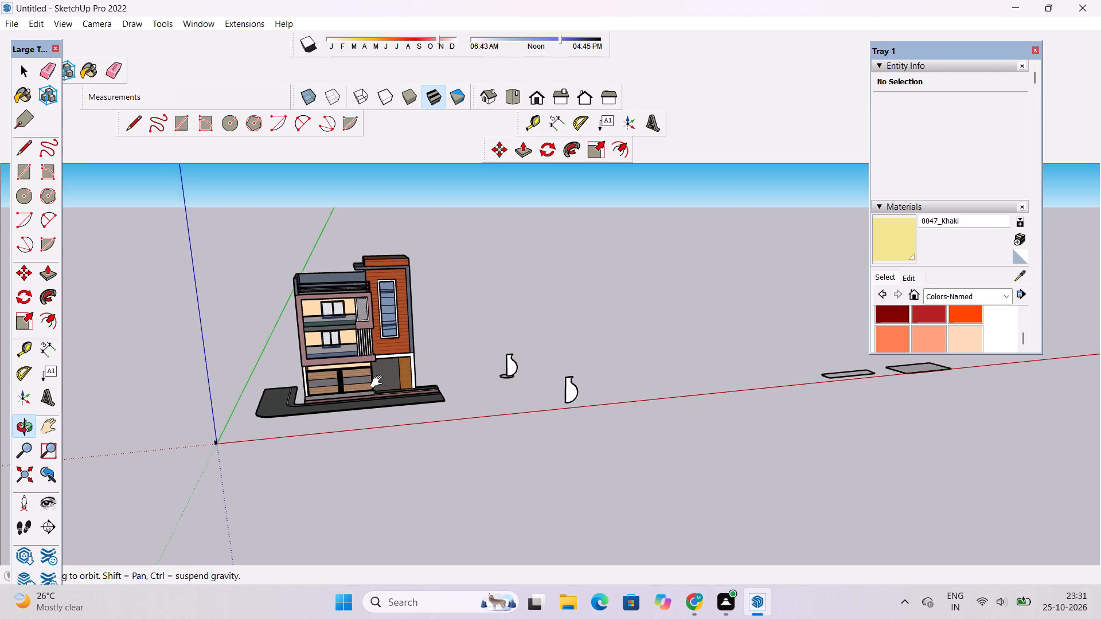
left_click_drag(379, 382, 376, 381, "shift")
scroll(521, 399, "up", 8, "shift")
left_click_drag(531, 370, 530, 381, "shift")
left_click_drag(529, 387, 505, 477)
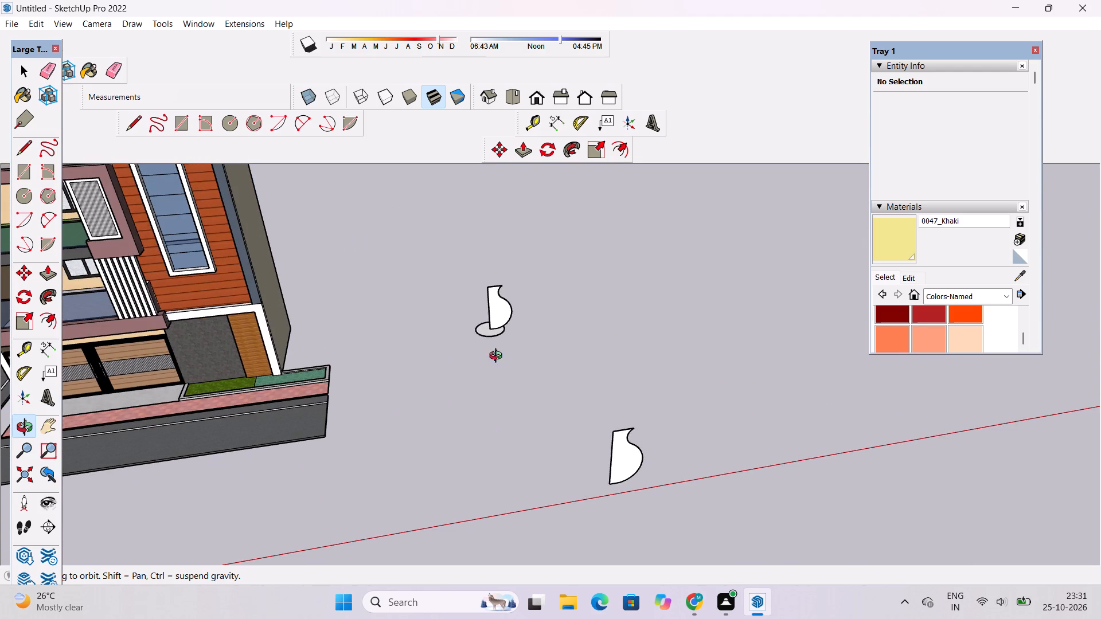
scroll(490, 335, "up", 5)
left_click_drag(490, 328, 501, 386, "shift")
scroll(502, 389, "up", 3, "shift")
left_click_drag(504, 389, 506, 409, "shift")
left_click_drag(506, 414, 477, 374)
scroll(502, 377, "up", 3)
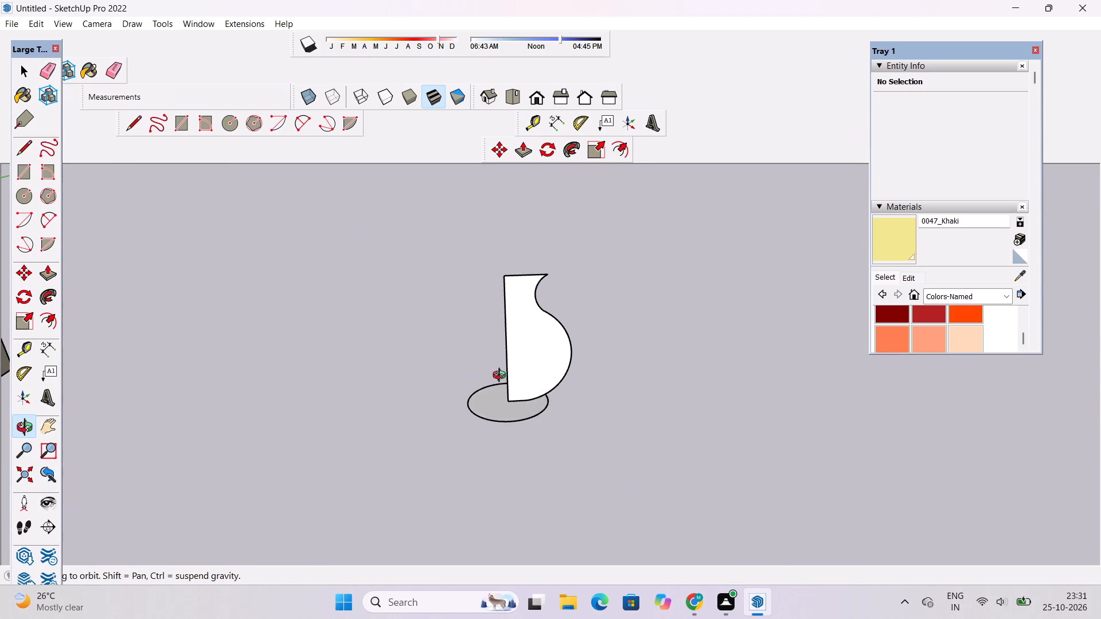
left_click_drag(507, 408, 508, 420, "shift")
left_click_drag(514, 436, 479, 428)
scroll(529, 419, "up", 5)
left_click_drag(530, 419, 530, 448, "shift")
scroll(523, 447, "up", 3, "shift")
left_click_drag(520, 445, 509, 462, "shift")
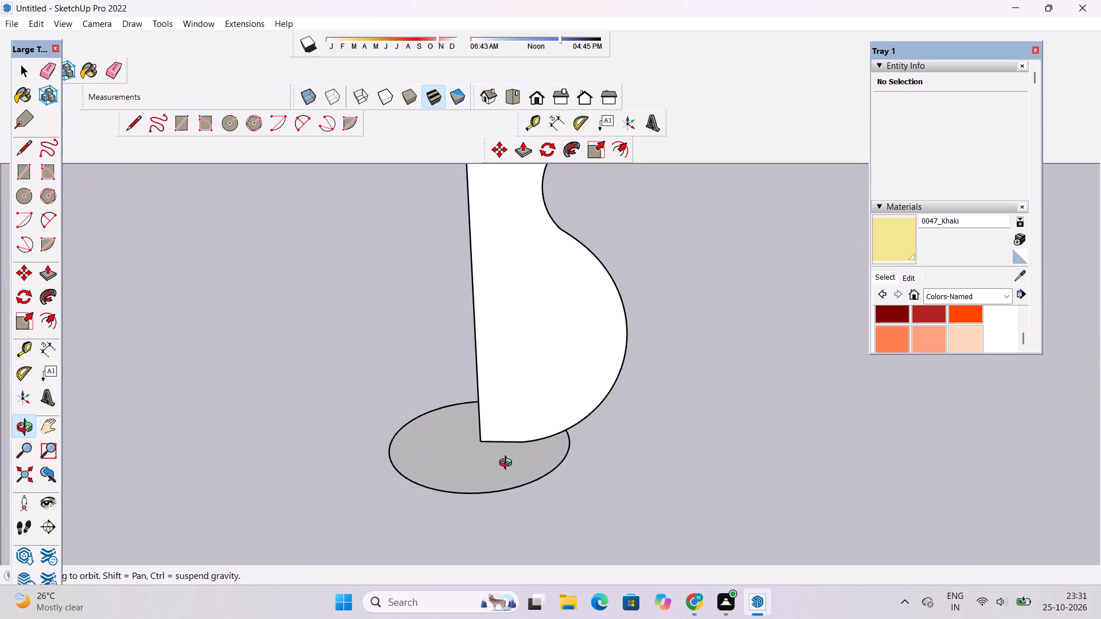
left_click_drag(508, 464, 506, 437)
scroll(405, 433, "down", 3)
left_click_drag(458, 420, 443, 444, "shift")
scroll(459, 445, "up", 3, "shift")
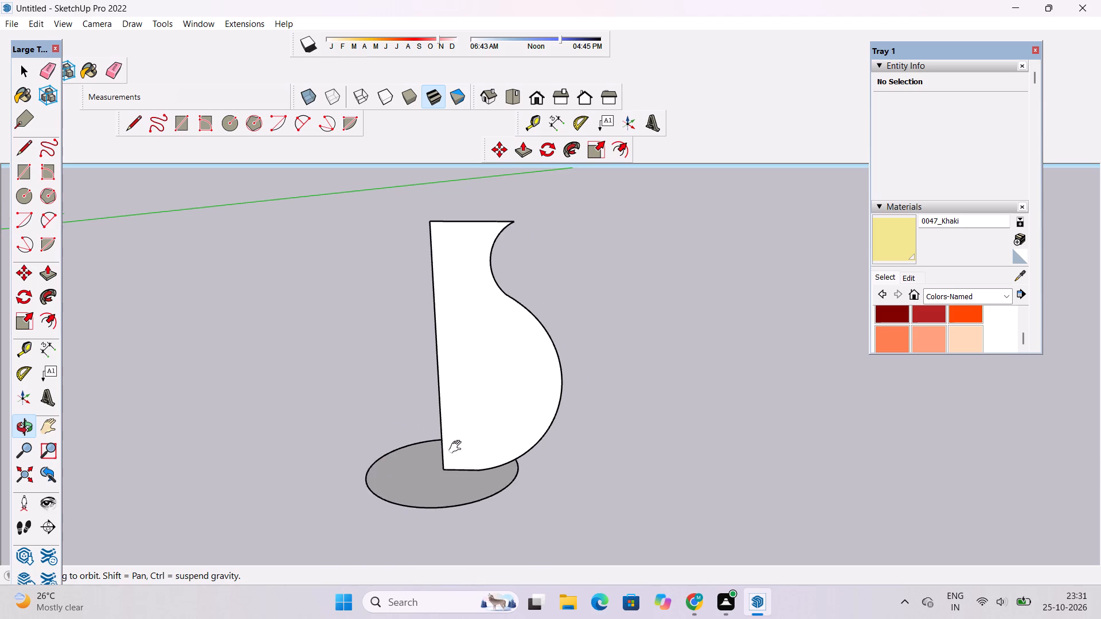
left_click_drag(456, 448, 427, 441, "shift")
left_click_drag(423, 440, 426, 446)
Sweep the curved profile around the ground circle with Follow Me to form a round vase.
key("space")
triple_click(410, 476)
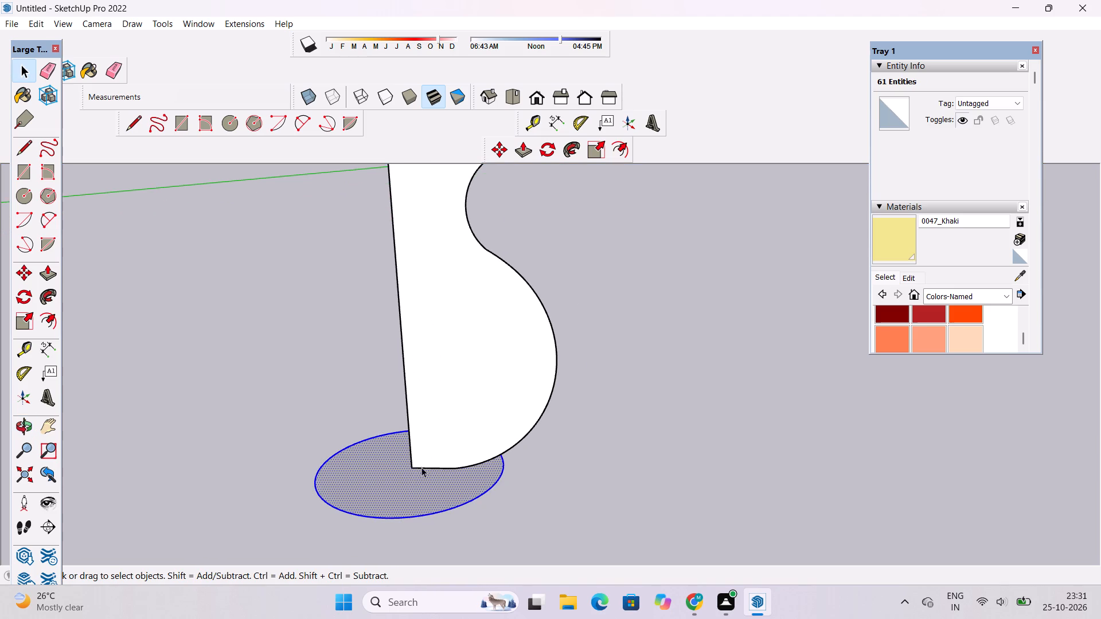
triple_click(489, 430, "ctrl")
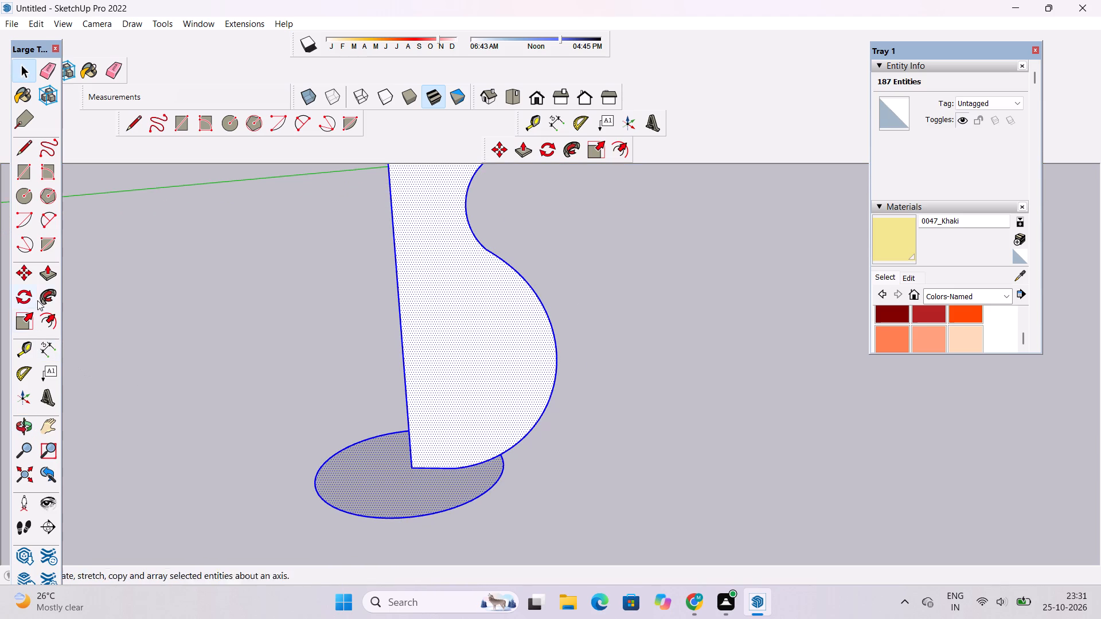
left_click(43, 296)
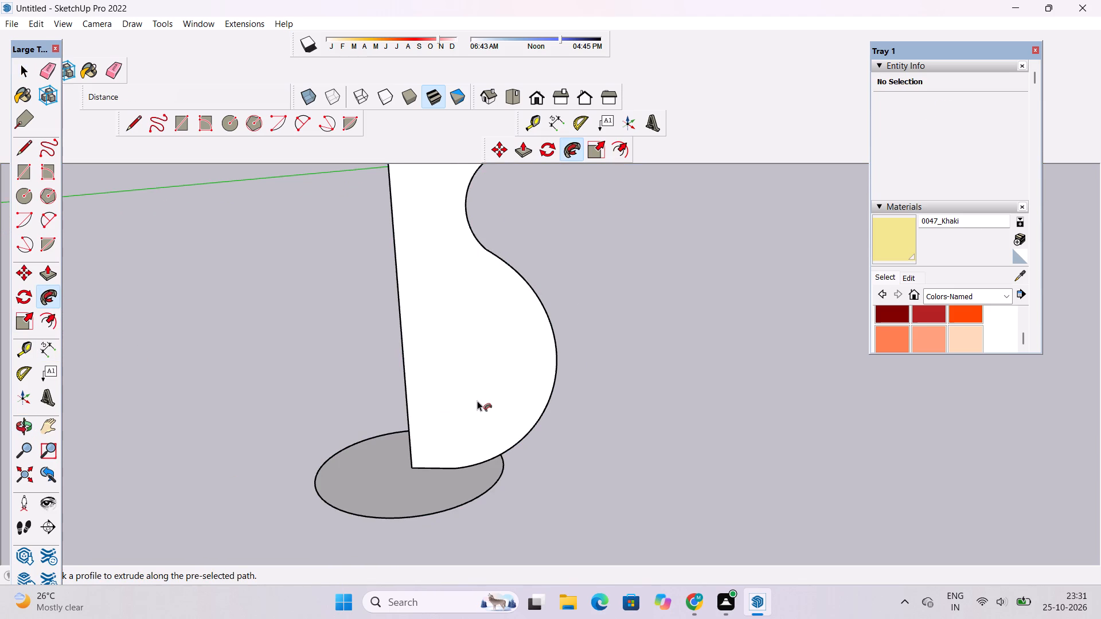
left_click_drag(477, 401, 493, 333)
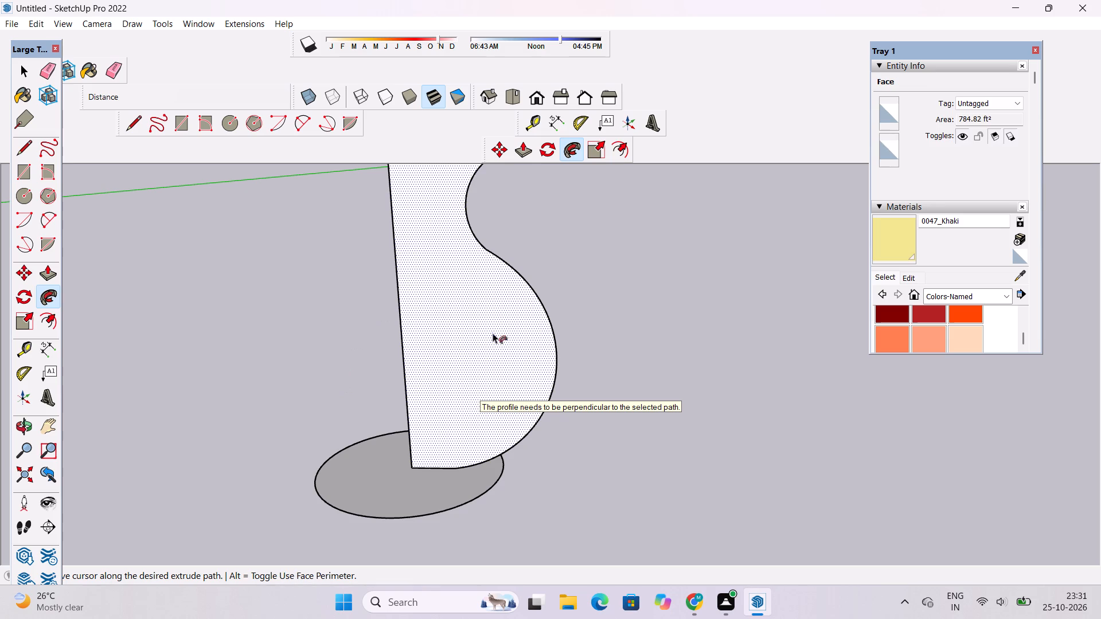
left_click_drag(493, 333, 489, 354)
scroll(490, 365, "down", 6)
left_click_drag(486, 261, 521, 307)
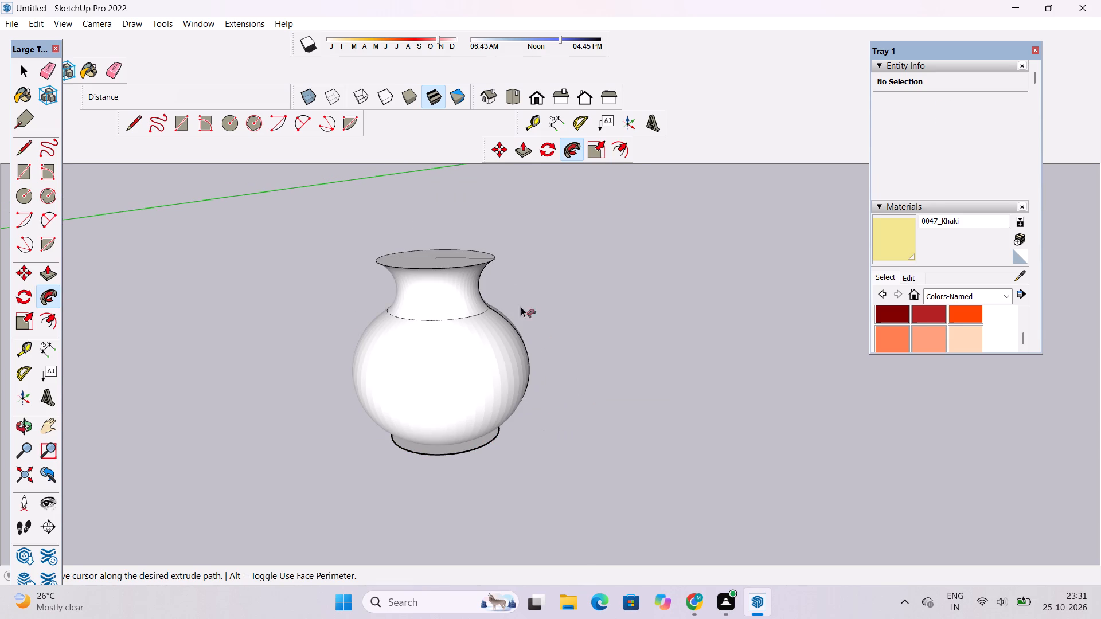
left_click_drag(521, 307, 497, 259)
left_click(497, 259)
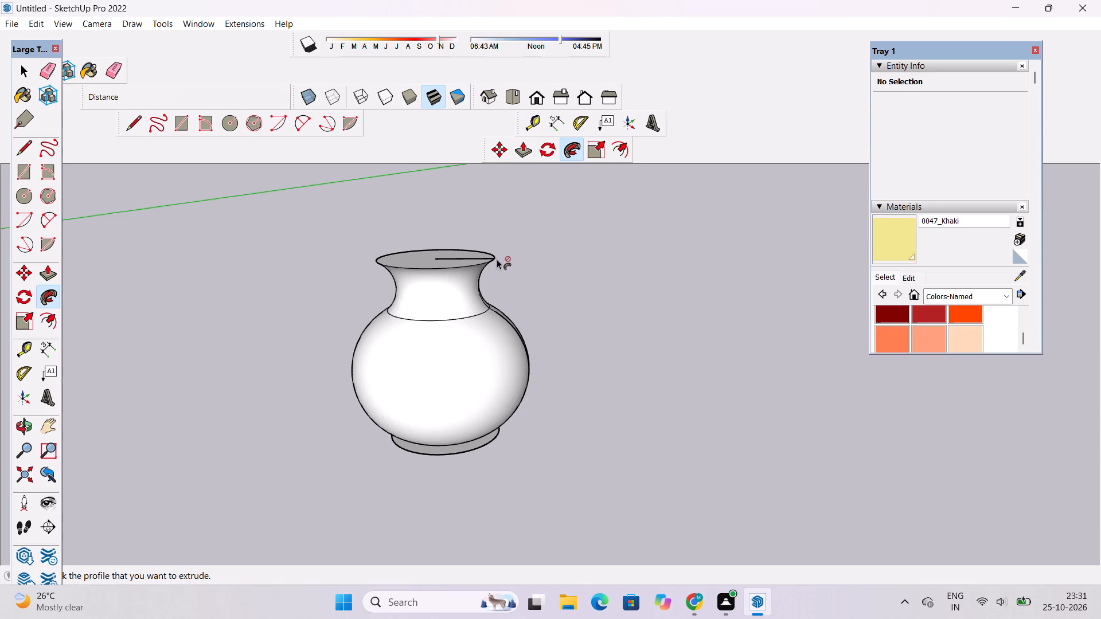
Erase the radial line running from the centre to the rim on the vase's top face.
key("space")
type("o")
left_click_drag(559, 258, 240, 389)
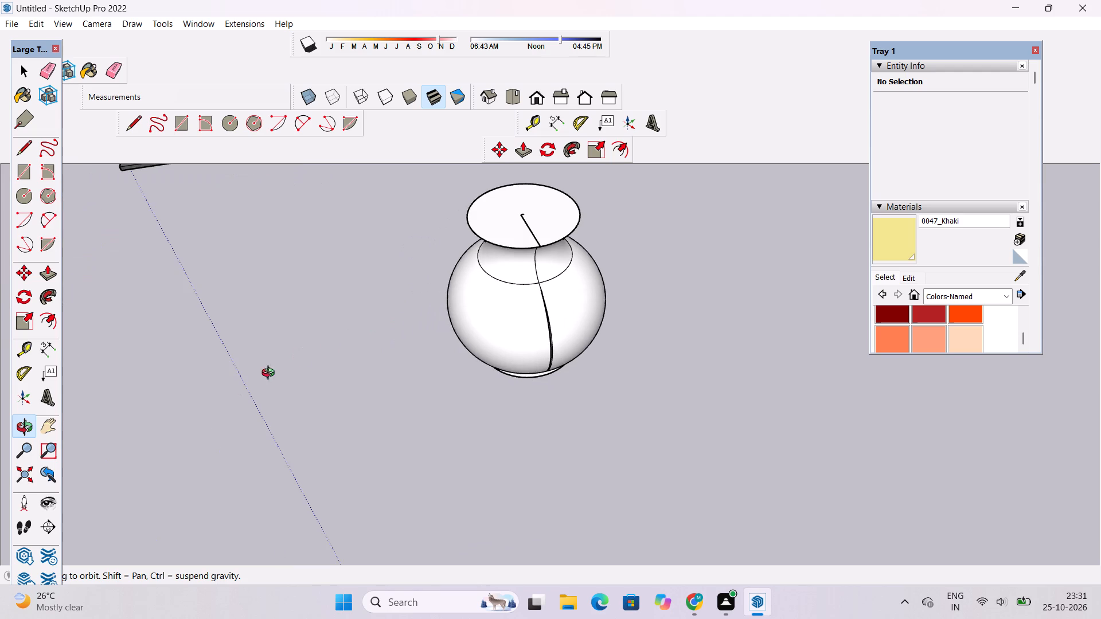
scroll(519, 207, "up", 6)
scroll(524, 210, "up", 4, "shift")
left_click_drag(522, 215, 436, 320, "shift")
left_click_drag(438, 329, 594, 318)
scroll(561, 377, "up", 2, "shift")
left_click_drag(542, 383, 510, 403, "shift")
key("e")
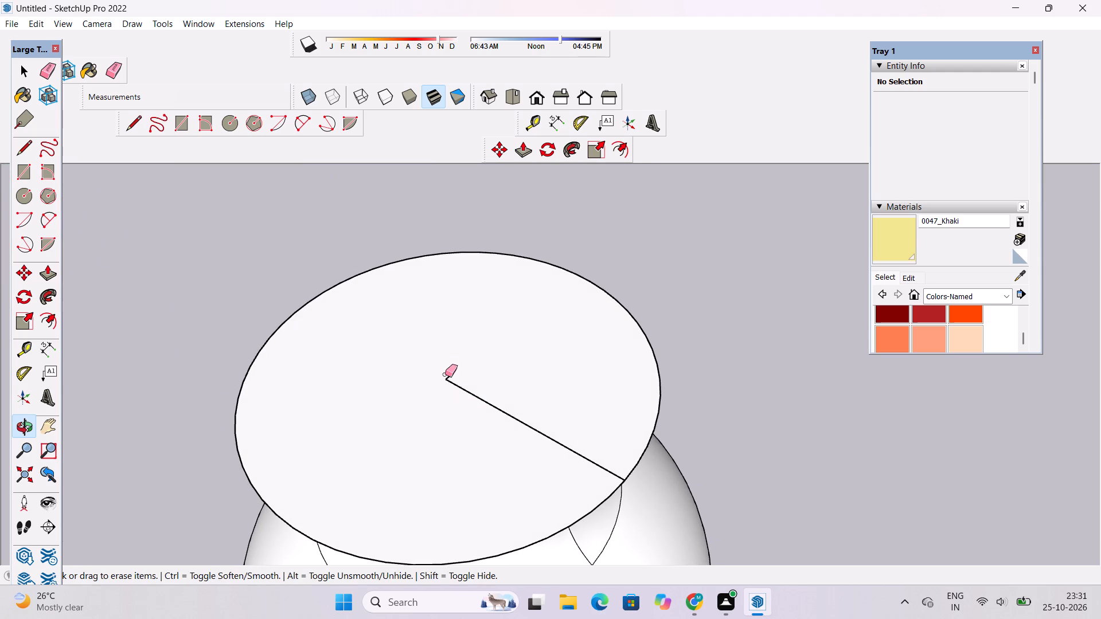
left_click_drag(446, 365, 450, 378)
left_click_drag(451, 377, 452, 385)
scroll(452, 365, "down", 4)
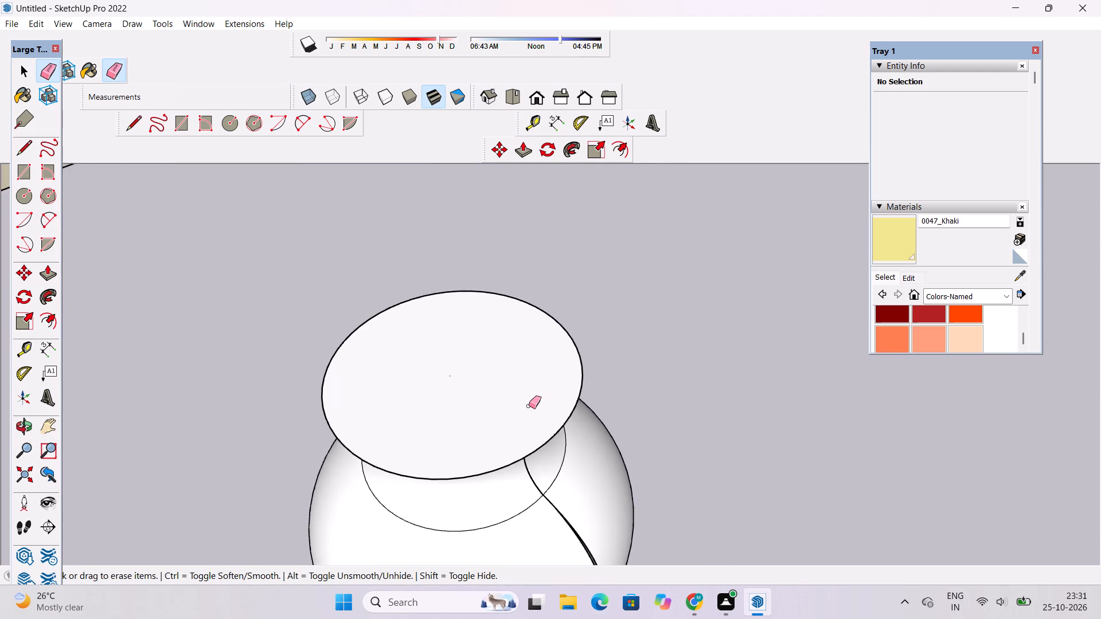
Erase the seam edges on the vase's neck just above the ring where the neck meets the body.
scroll(529, 406, "down", 6)
scroll(552, 441, "up", 9)
left_click_drag(534, 464, 529, 474)
left_click_drag(536, 457, 522, 474)
left_click_drag(525, 458, 525, 472)
left_click(524, 463)
left_click_drag(521, 465, 518, 465)
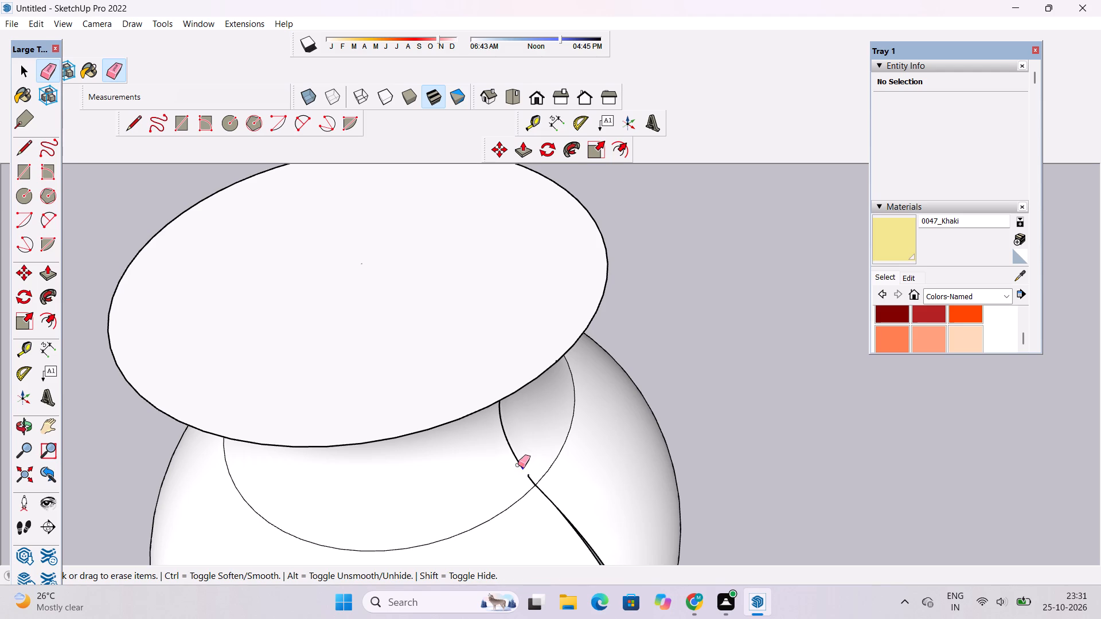
left_click_drag(518, 465, 513, 452)
Examine the seam running down the vase's neck and rounded body to the base.
key("o")
left_click_drag(588, 488, 565, 487)
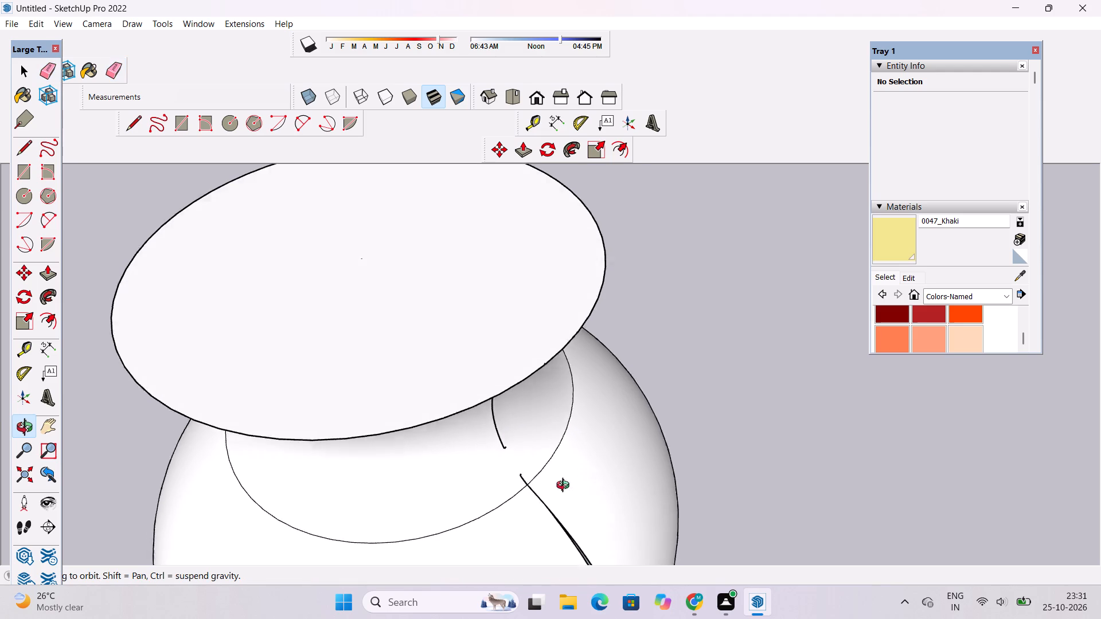
left_click_drag(565, 487, 496, 380)
left_click(486, 374, "shift")
scroll(494, 492, "up", 4, "shift")
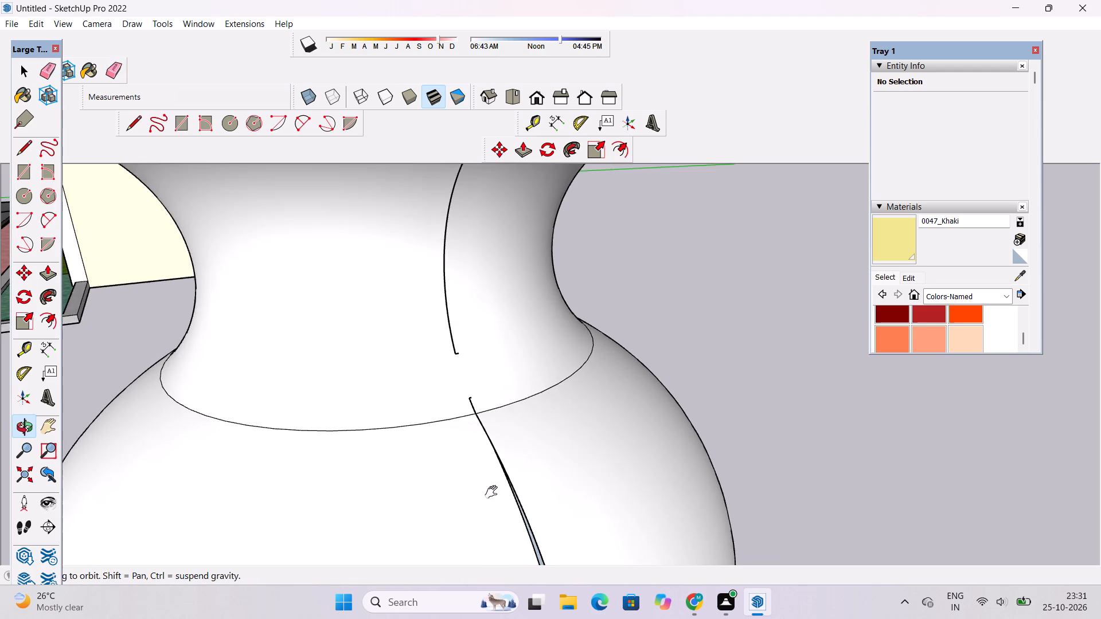
left_click_drag(494, 492, 440, 388, "shift")
scroll(438, 379, "down", 5)
left_click_drag(468, 454, 463, 342, "shift")
scroll(463, 342, "down", 7, "shift")
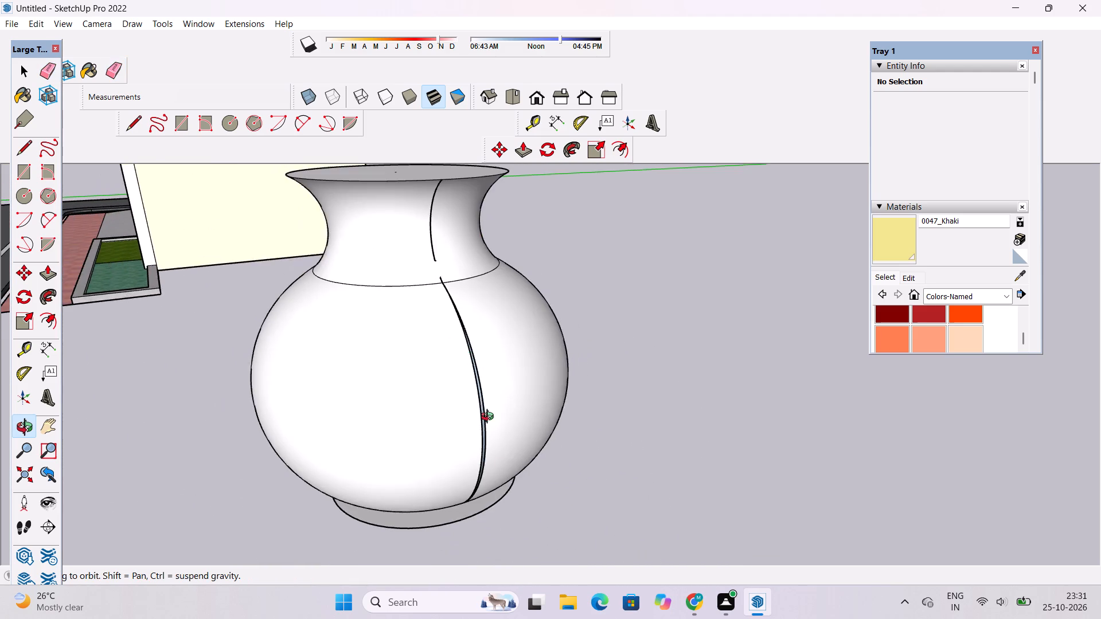
left_click_drag(505, 469, 440, 300)
scroll(440, 484, "up", 7)
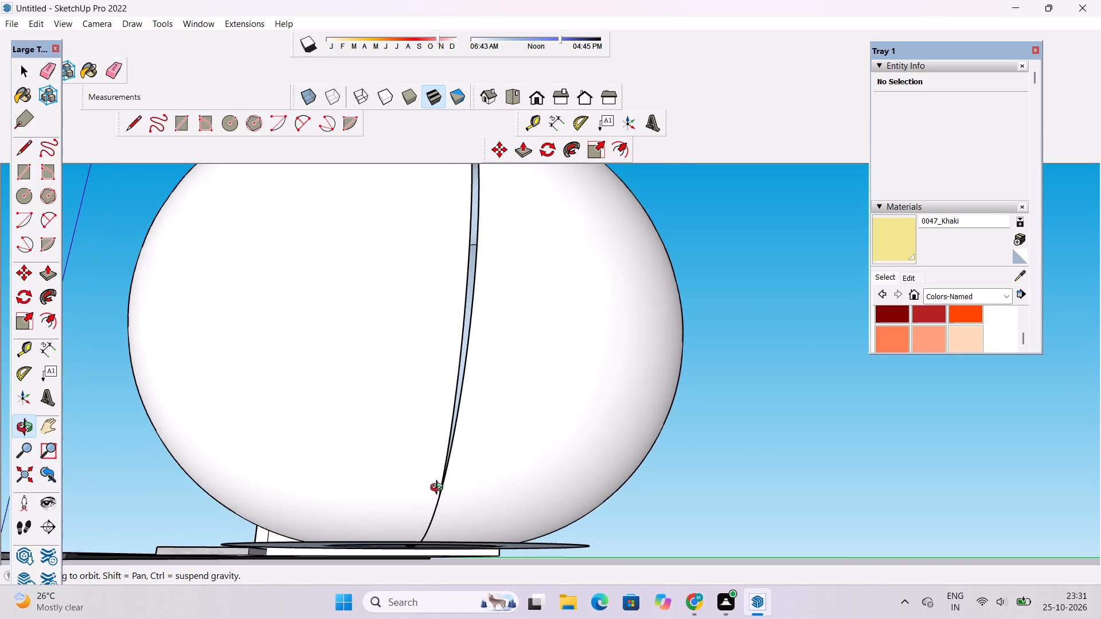
left_click_drag(439, 491, 430, 520, "shift")
left_click(427, 490, "shift")
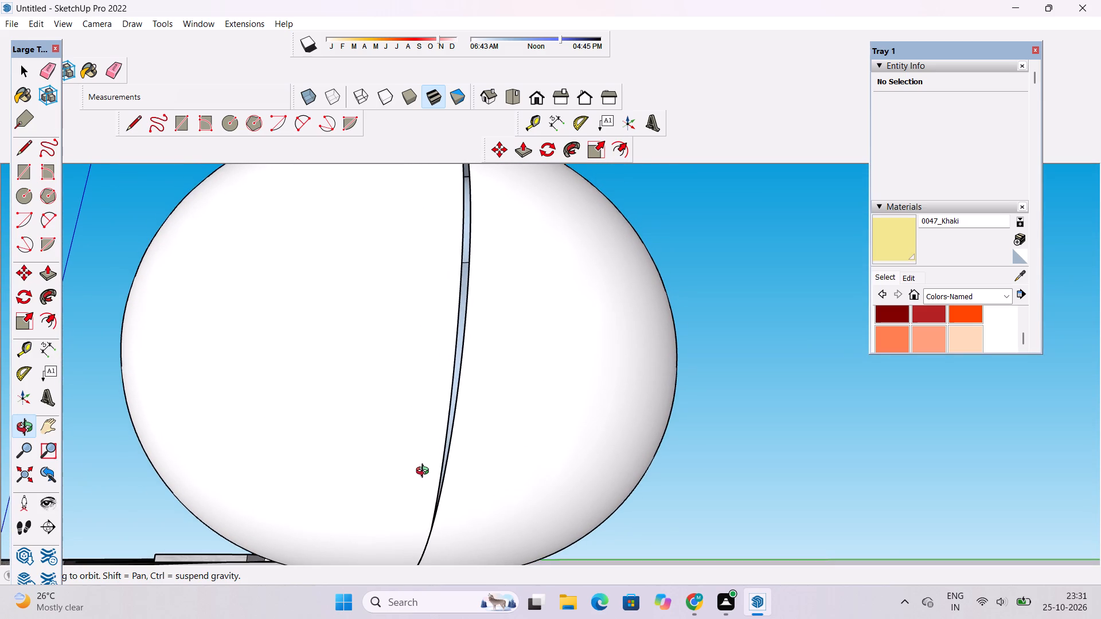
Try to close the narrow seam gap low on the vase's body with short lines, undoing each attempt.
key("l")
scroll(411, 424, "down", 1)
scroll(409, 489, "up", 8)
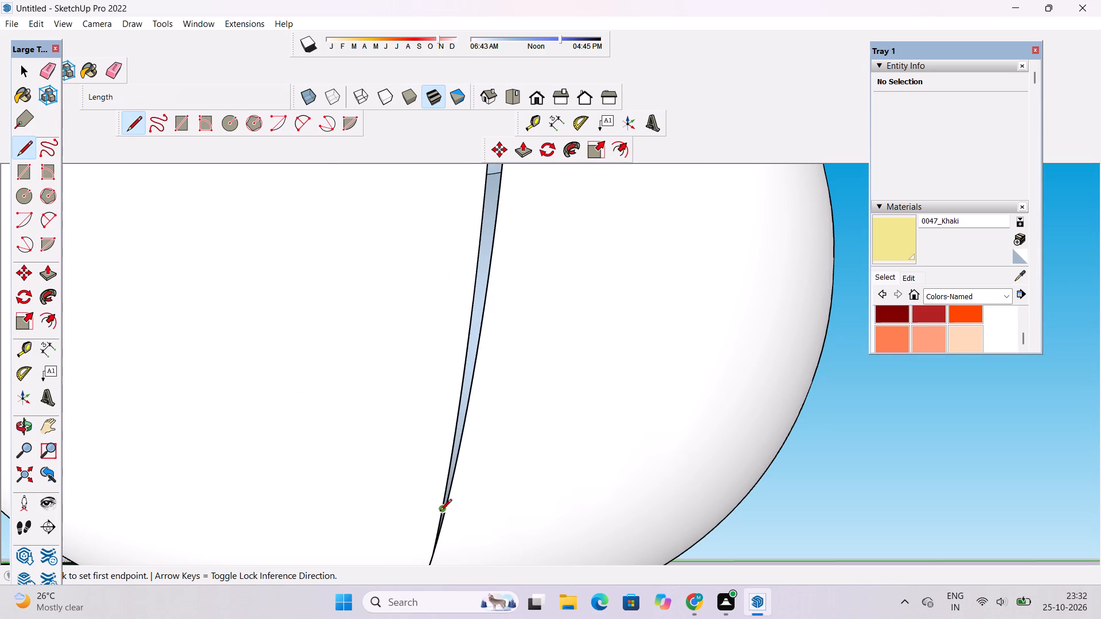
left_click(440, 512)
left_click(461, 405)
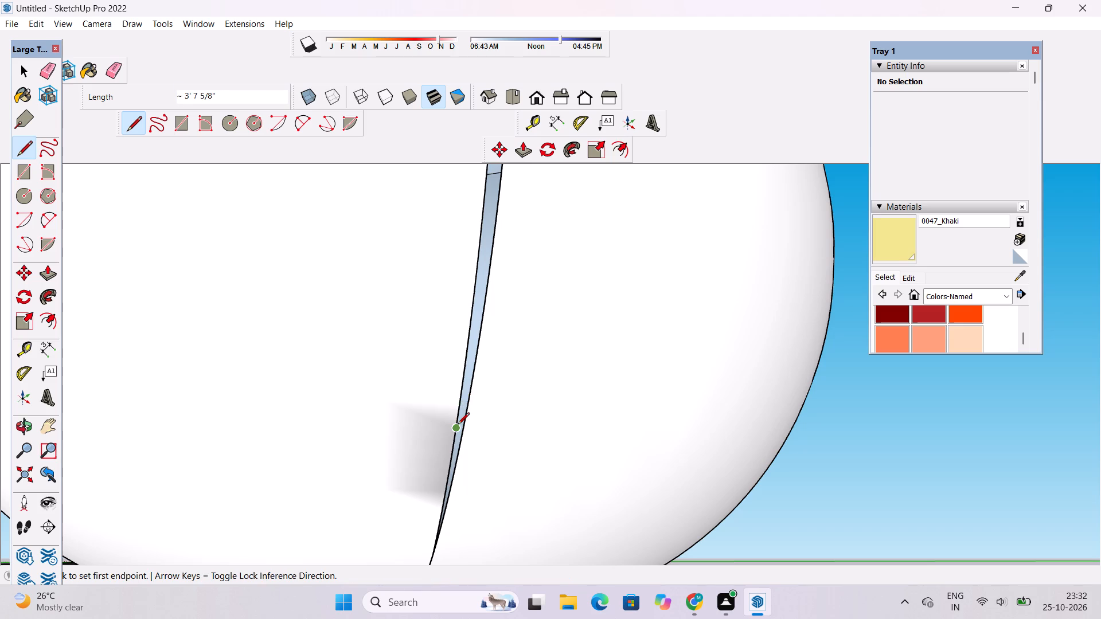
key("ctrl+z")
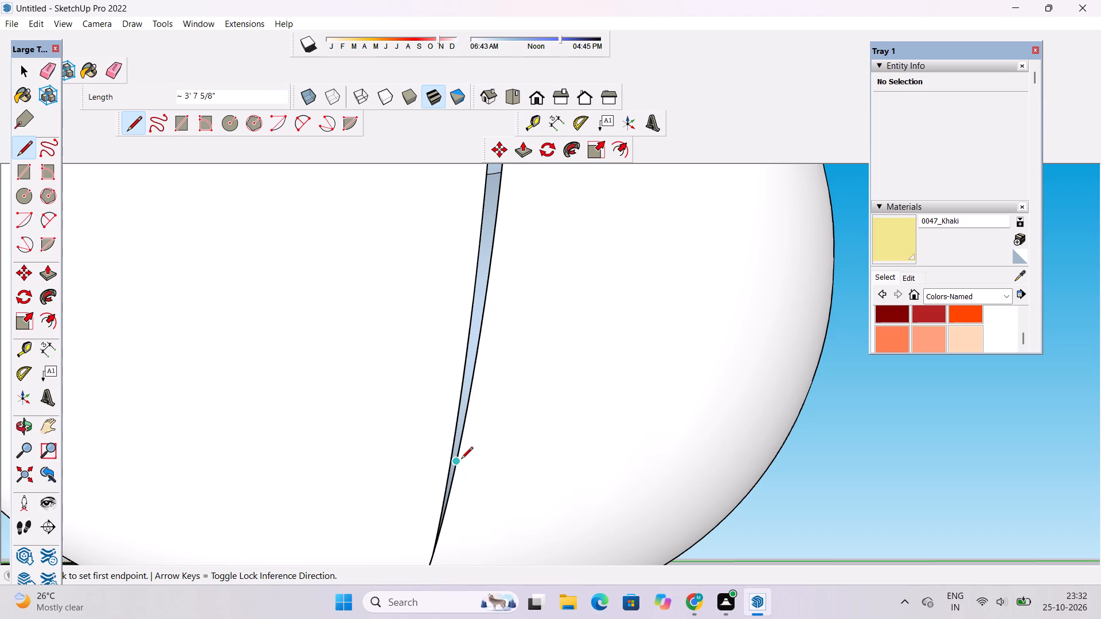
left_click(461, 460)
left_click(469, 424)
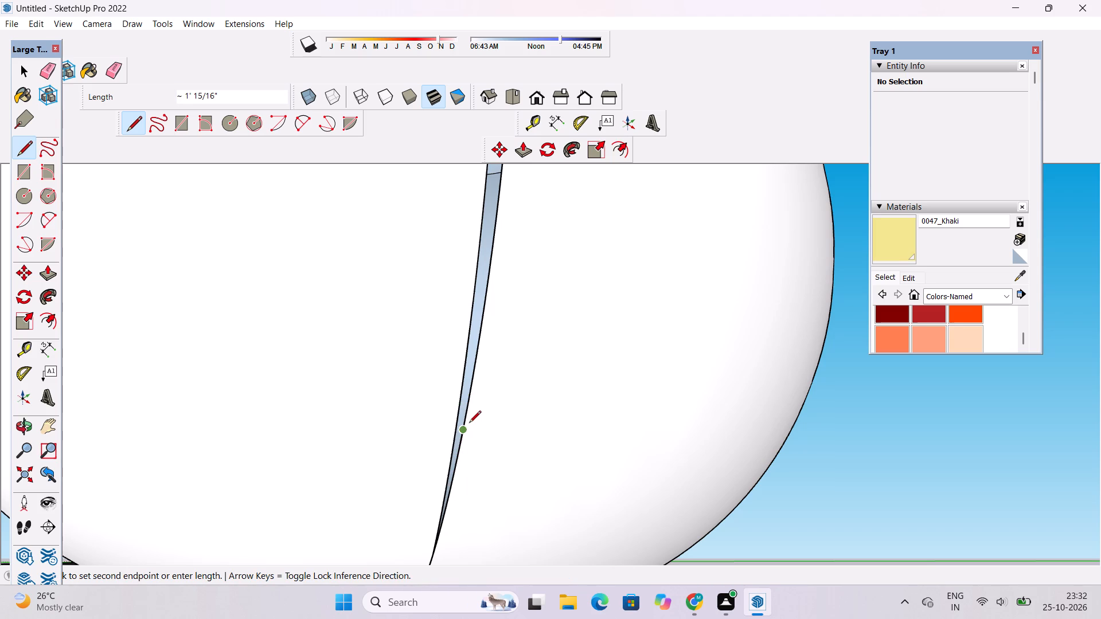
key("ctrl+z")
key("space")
Erase the seam edges on the upper part of the vase's neck, just below the rim.
type("o")
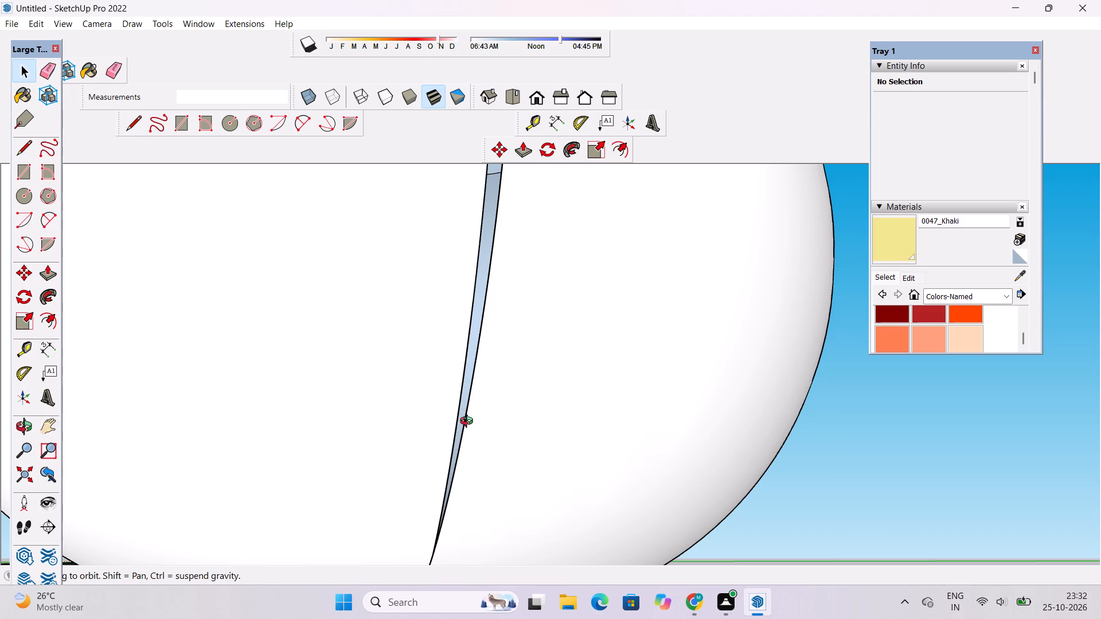
scroll(470, 422, "down", 13)
left_click_drag(522, 383, 662, 546)
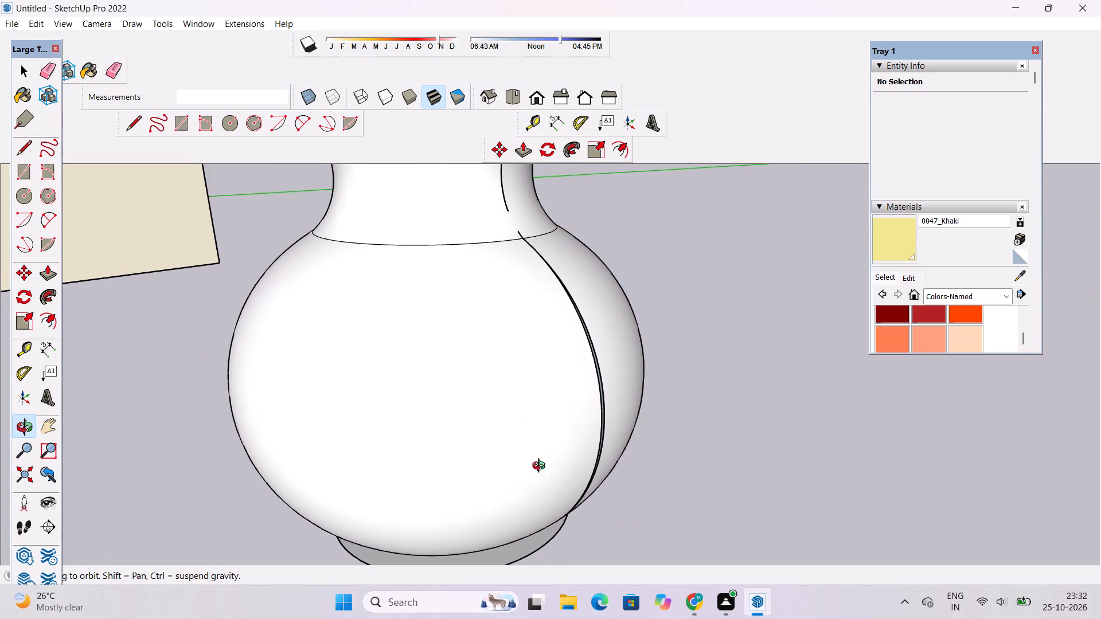
left_click_drag(529, 365, 565, 500, "shift")
left_click_drag(565, 432, 552, 367)
scroll(538, 267, "up", 4)
left_click_drag(538, 267, 549, 368, "shift")
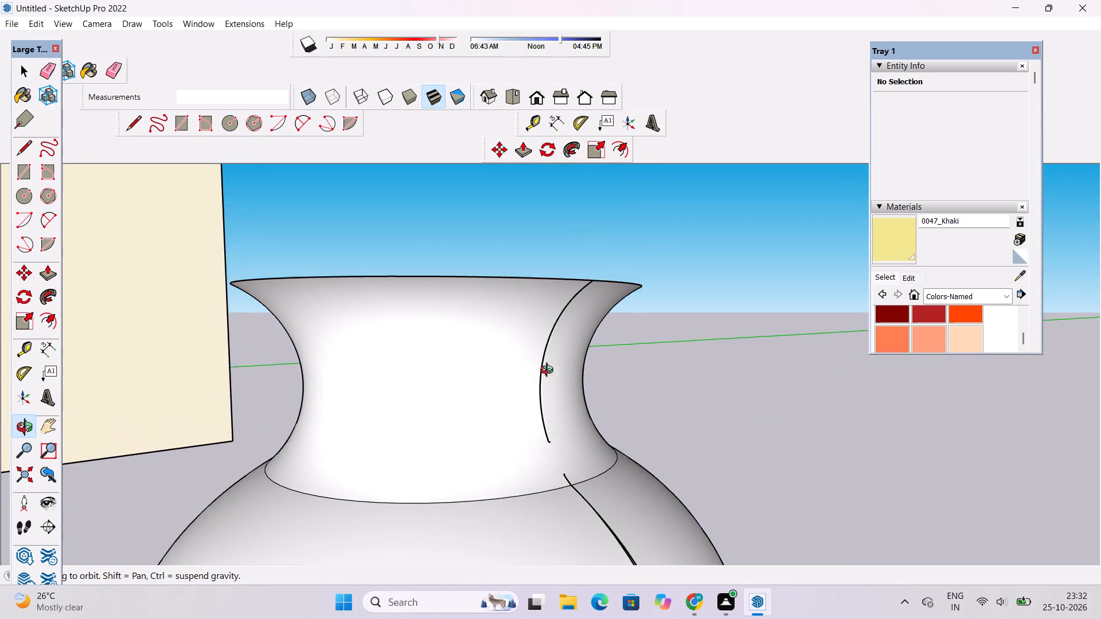
left_click_drag(544, 375, 540, 355)
key("e")
scroll(540, 325, "up", 3)
left_click_drag(591, 267, 596, 279)
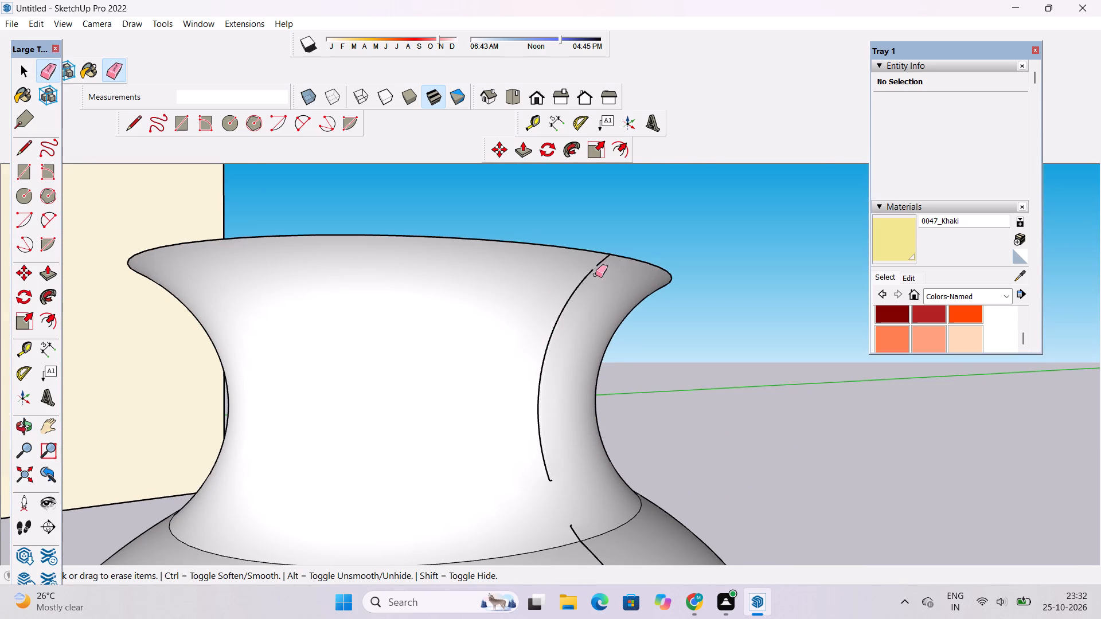
left_click_drag(594, 272, 586, 286)
left_click_drag(591, 267, 583, 276)
left_click_drag(594, 263, 567, 289)
left_click_drag(569, 285, 558, 311)
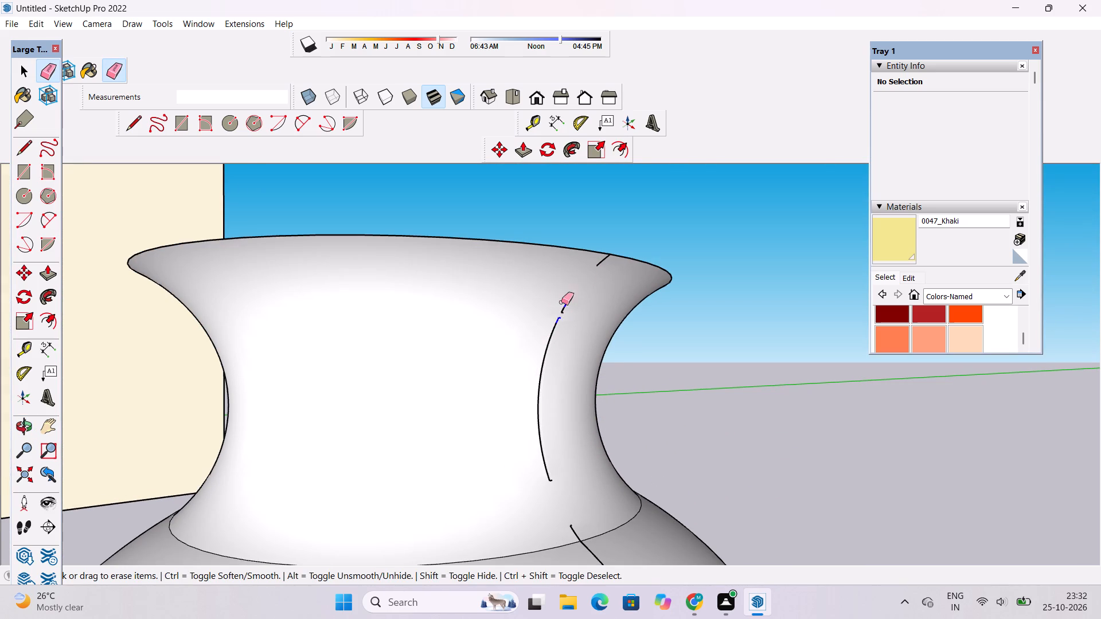
Erase the remaining seam edges running down the middle of the vase's neck.
left_click(561, 303)
left_click_drag(565, 300, 561, 305)
left_click_drag(567, 292, 558, 317)
left_click_drag(558, 313, 561, 302)
left_click_drag(563, 300, 549, 318)
left_click_drag(556, 308, 556, 322)
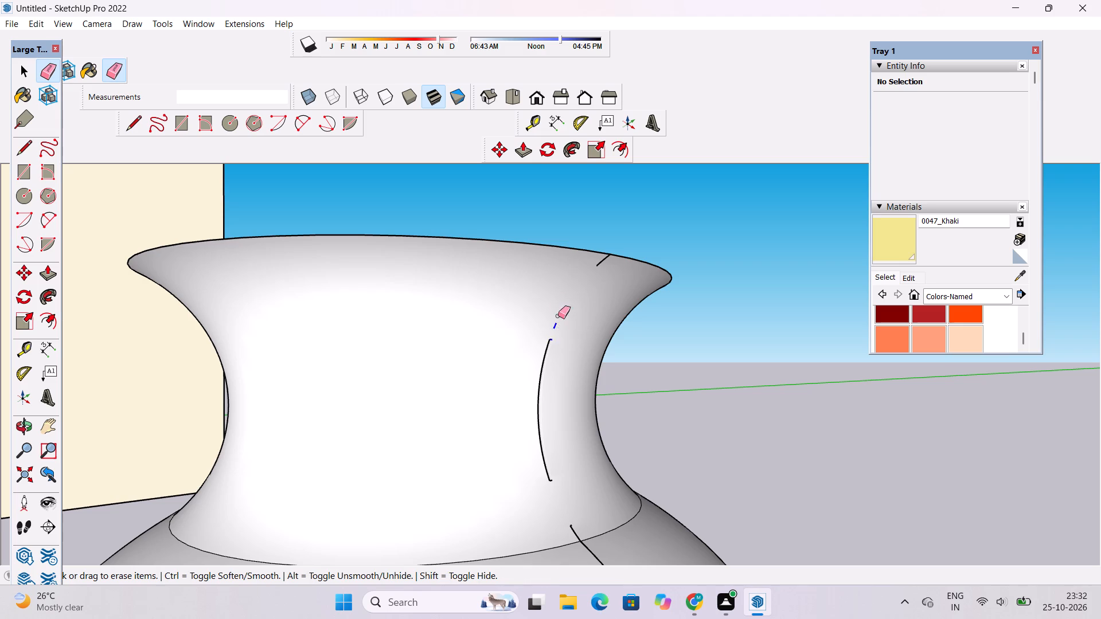
left_click_drag(558, 316, 547, 346)
left_click_drag(548, 343, 542, 375)
left_click_drag(542, 375, 525, 434)
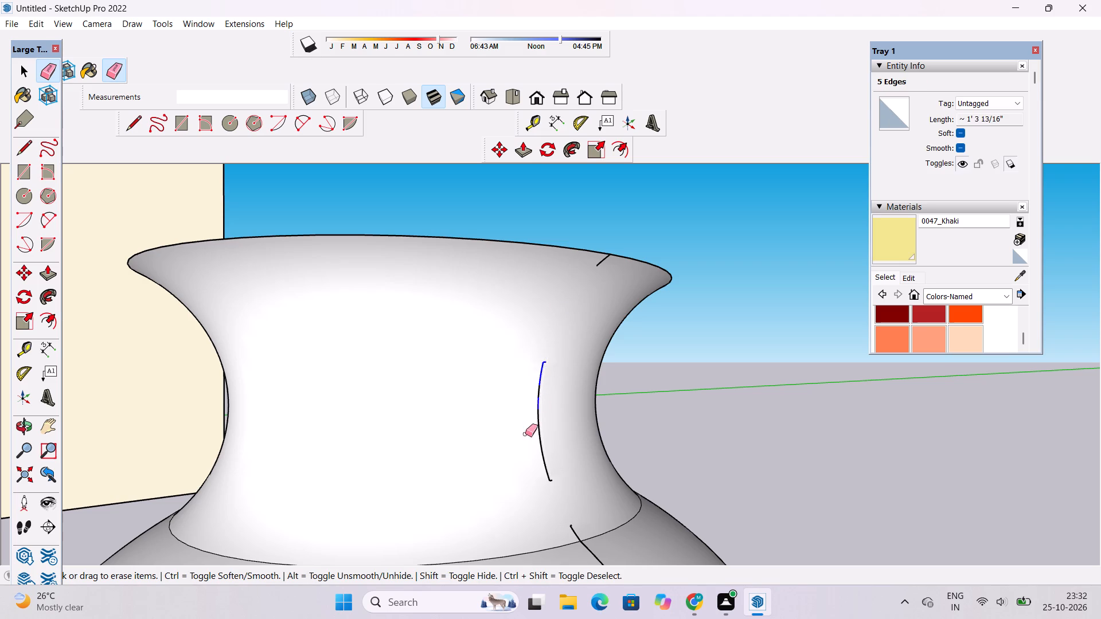
left_click_drag(525, 434, 534, 380)
left_click_drag(542, 369, 545, 379)
left_click_drag(545, 377, 540, 420)
left_click_drag(540, 420, 546, 440)
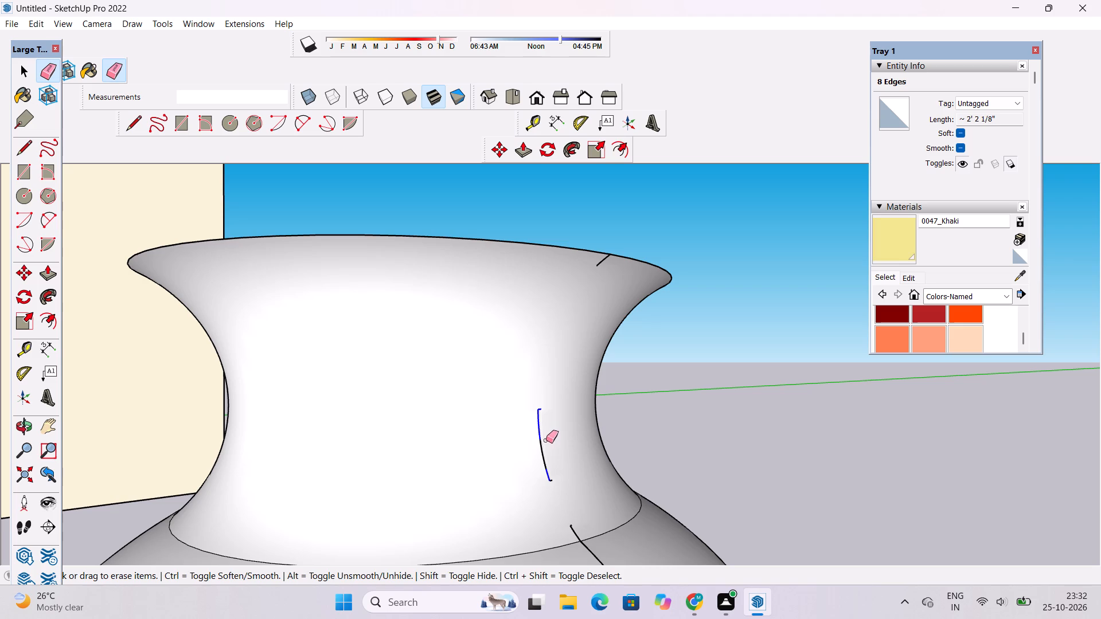
left_click_drag(546, 440, 541, 461)
left_click_drag(541, 461, 529, 441)
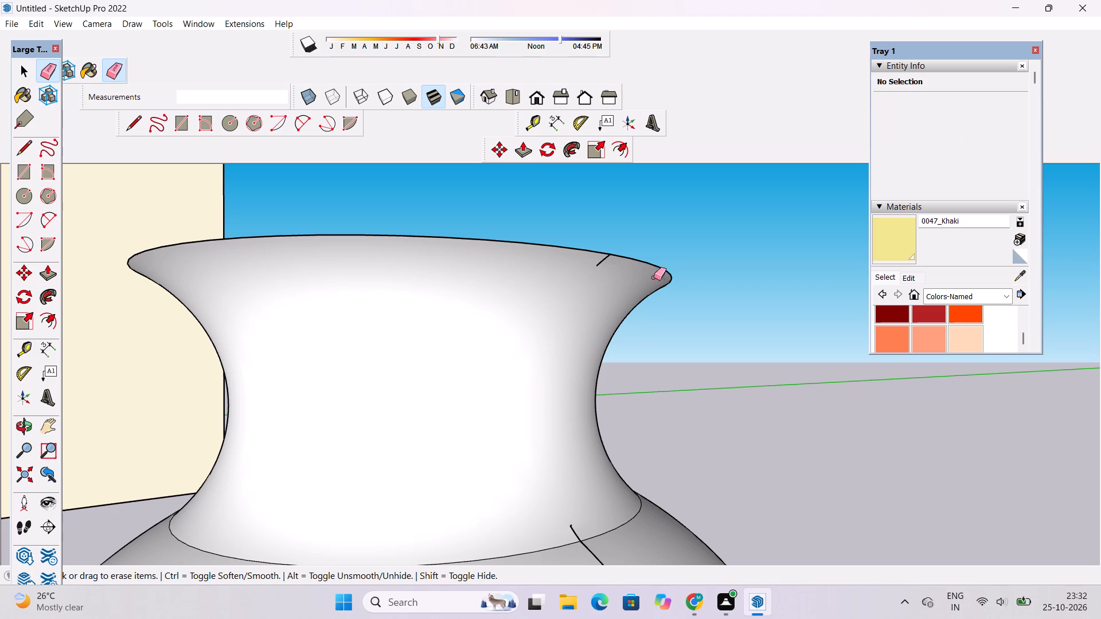
Erase most of the short seam line just beneath the vase's rim, leaving the stub that touches the rim.
scroll(598, 264, "up", 13)
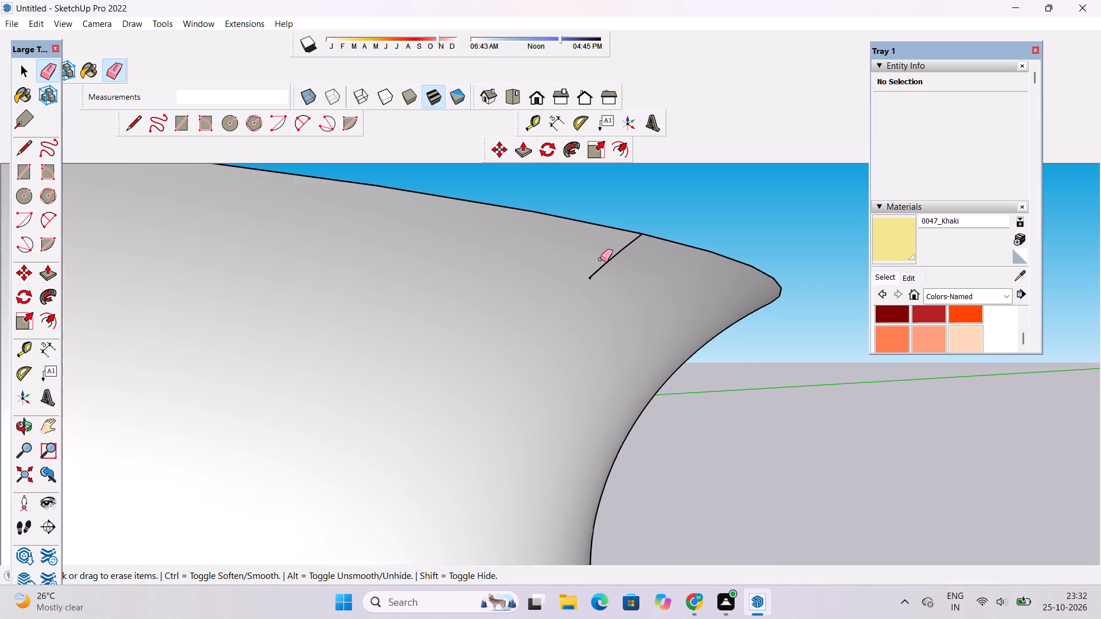
scroll(600, 259, "up", 4)
scroll(600, 259, "down", 2)
left_click_drag(600, 259, 604, 263)
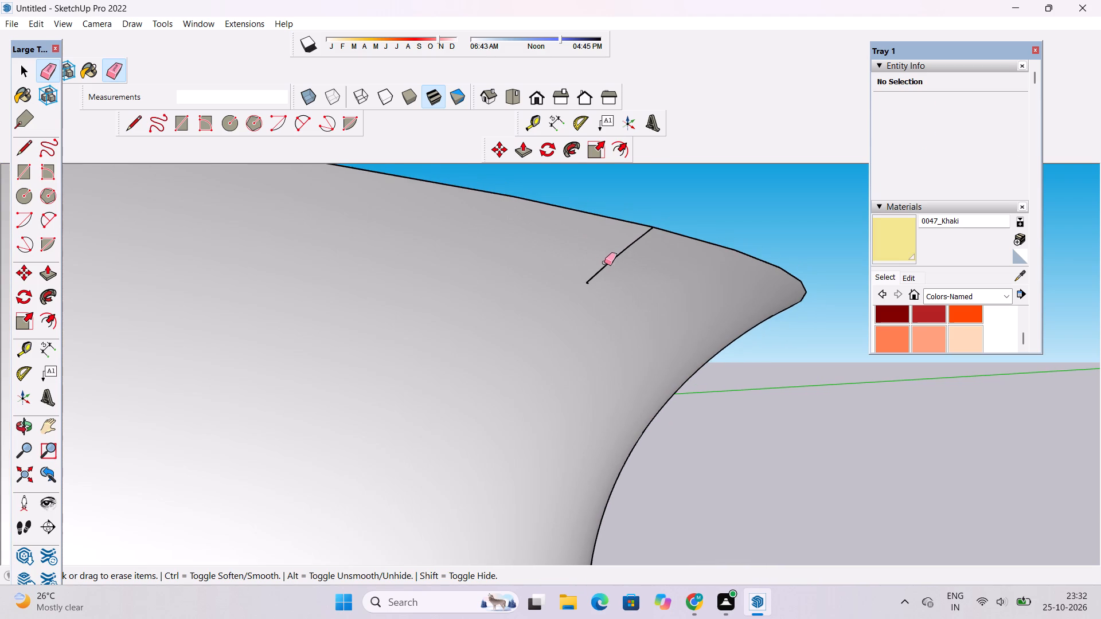
left_click_drag(604, 263, 606, 274)
scroll(606, 274, "down", 2)
scroll(612, 269, "up", 3)
left_click_drag(629, 241, 631, 255)
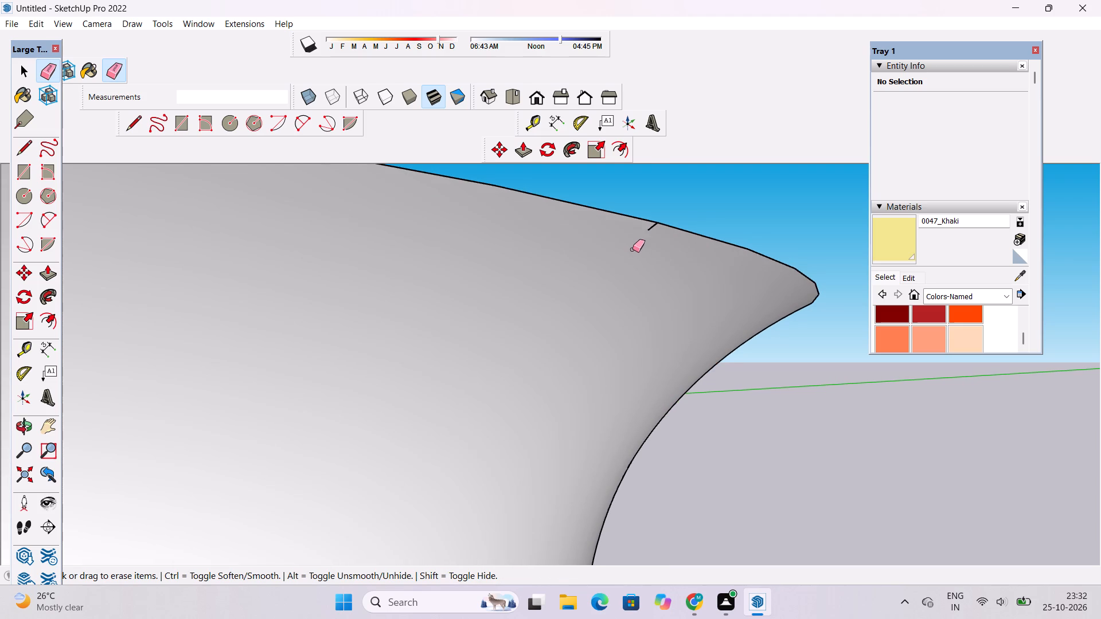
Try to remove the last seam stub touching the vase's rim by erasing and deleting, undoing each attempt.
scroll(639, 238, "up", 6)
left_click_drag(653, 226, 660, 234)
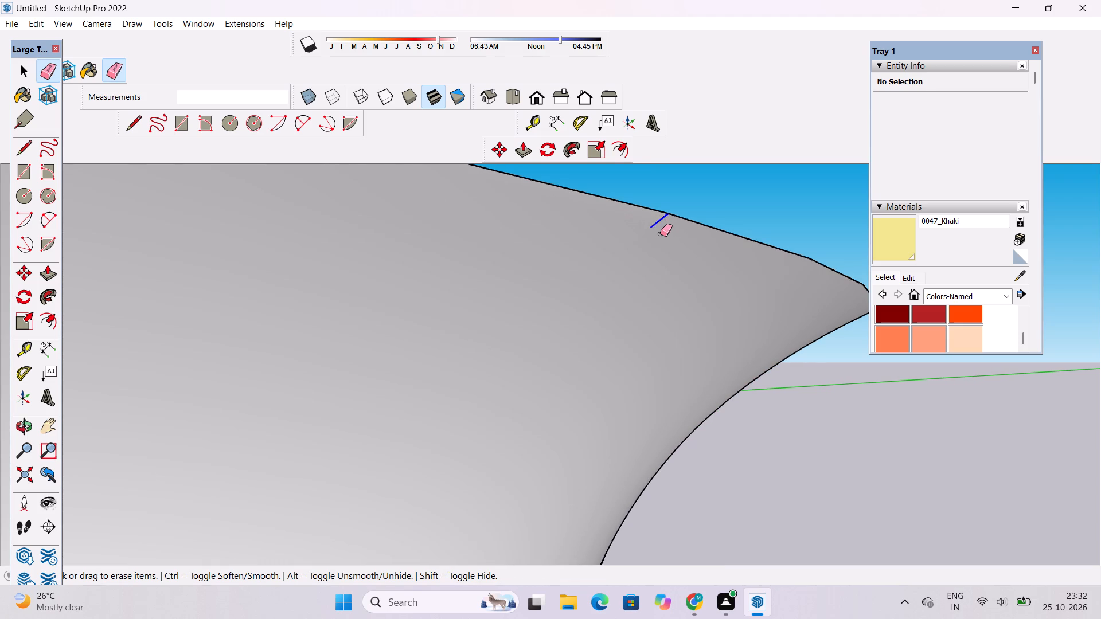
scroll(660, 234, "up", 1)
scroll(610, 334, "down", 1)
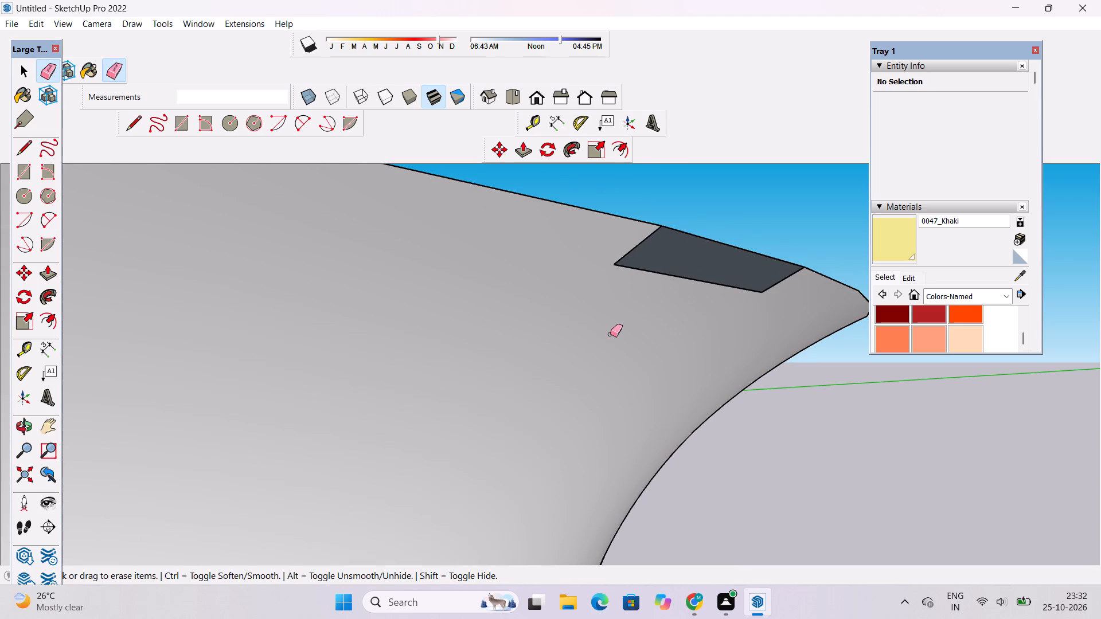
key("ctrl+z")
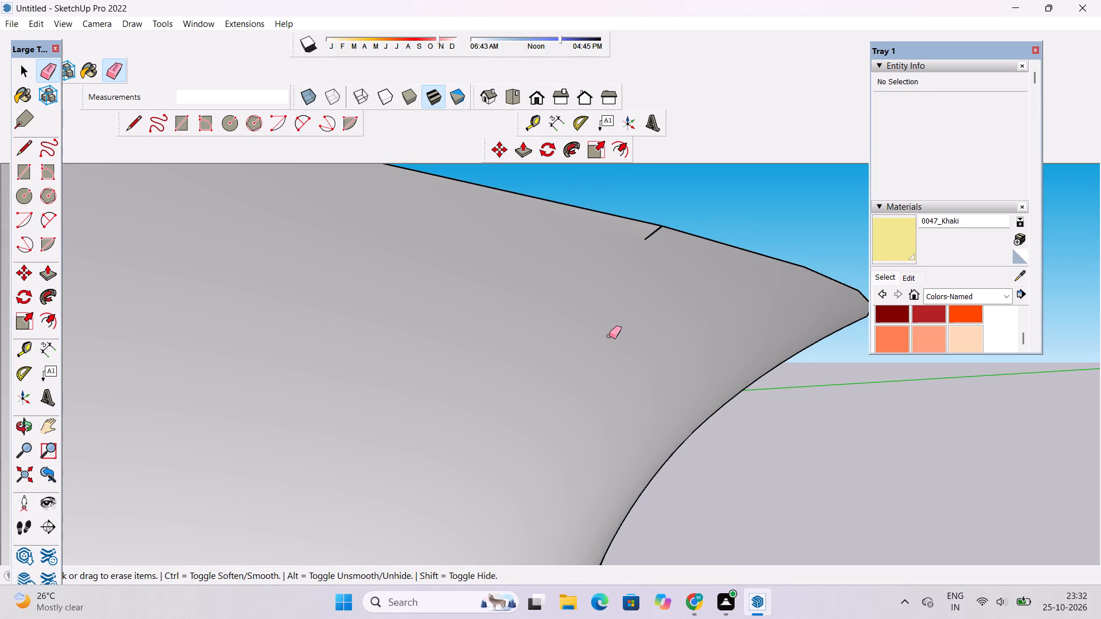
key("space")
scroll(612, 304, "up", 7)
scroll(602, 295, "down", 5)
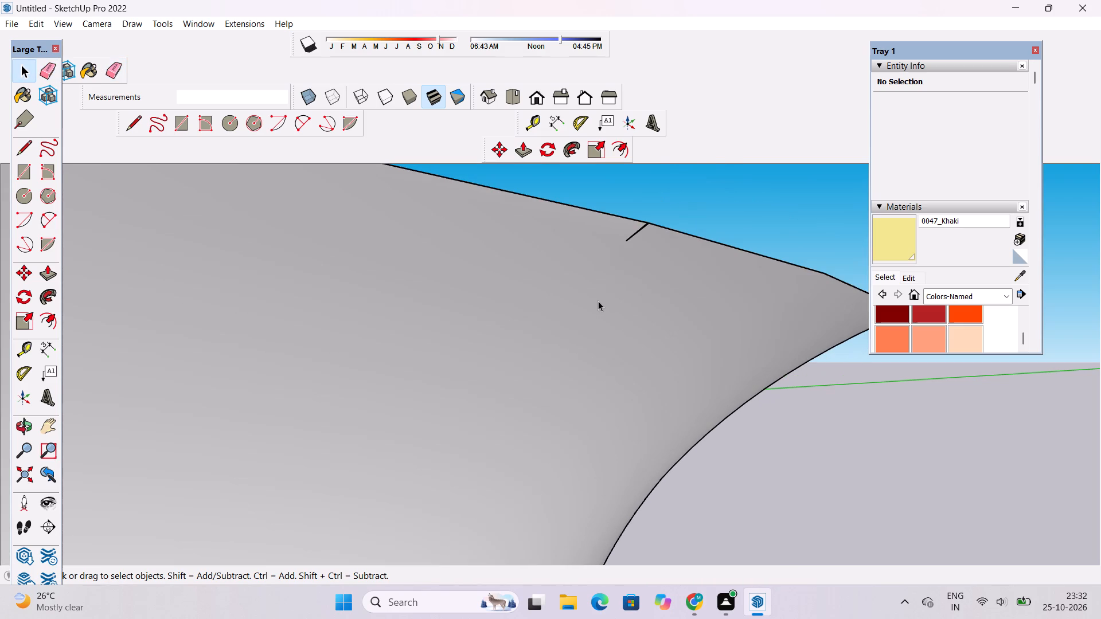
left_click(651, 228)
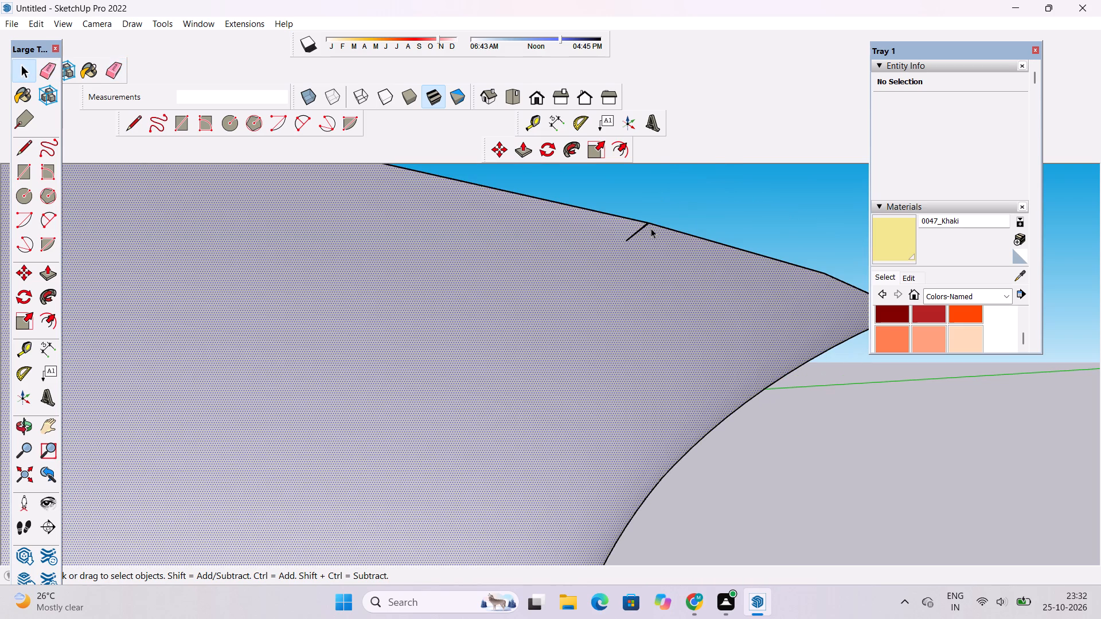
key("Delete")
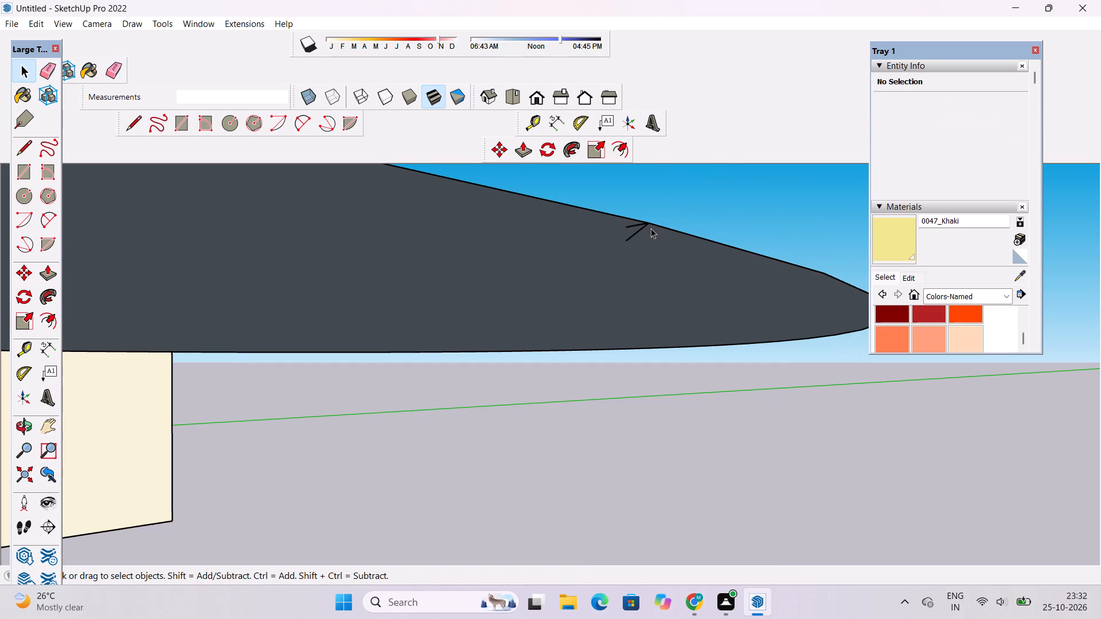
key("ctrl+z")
Erase the tiny leftover edge near the centre of the vase's flat top face.
key("o")
scroll(651, 228, "down", 2)
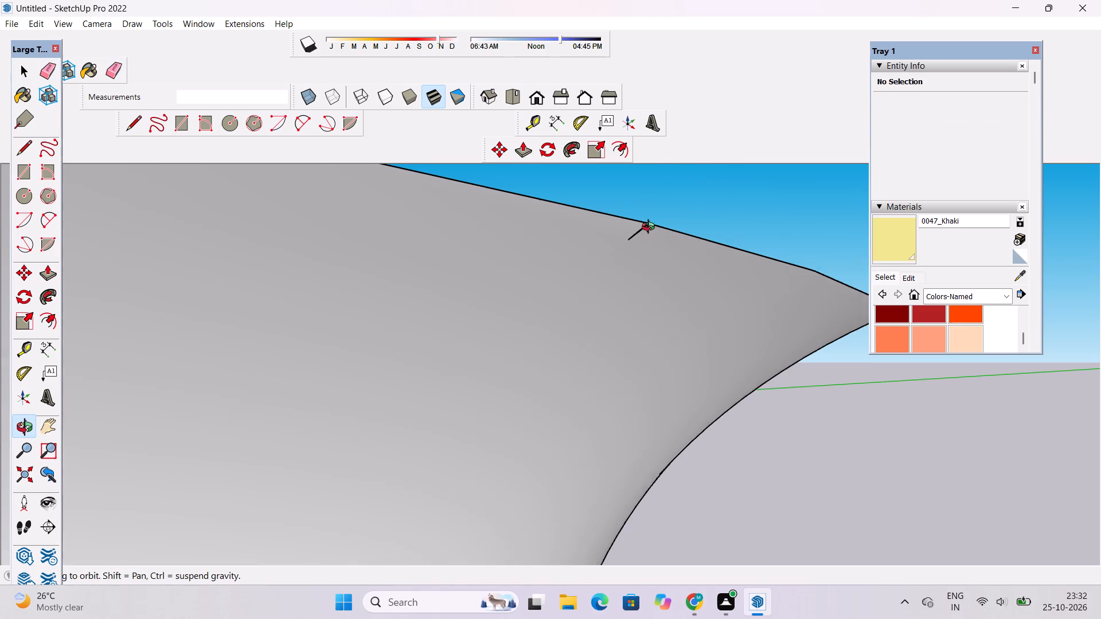
scroll(651, 228, "down", 14)
left_click(531, 97)
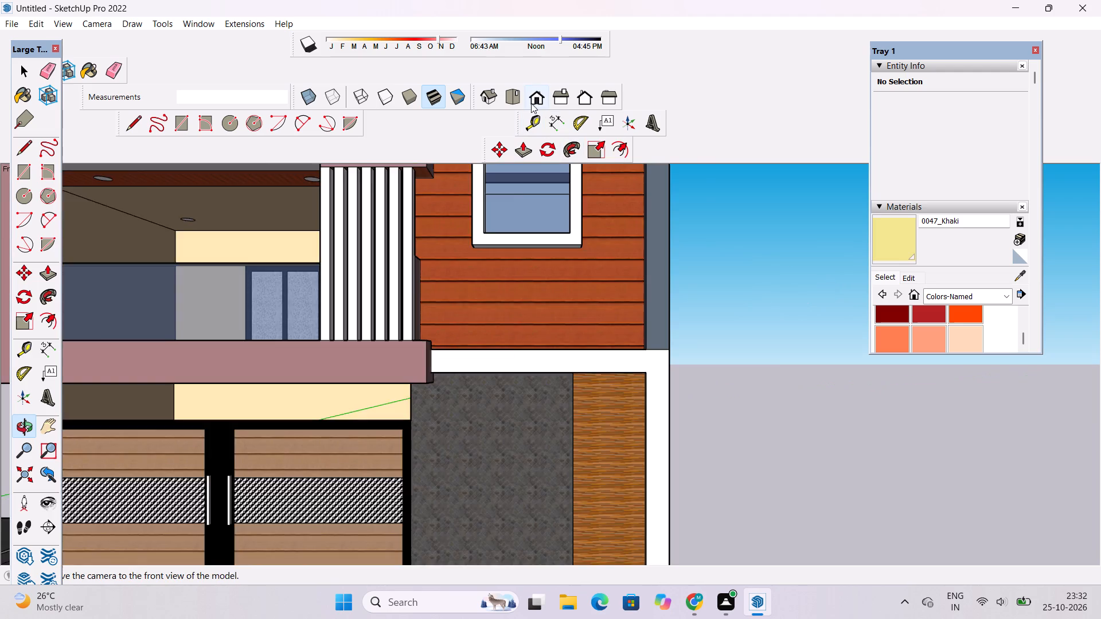
scroll(510, 417, "down", 15)
left_click_drag(583, 429, 499, 447, "shift")
left_click_drag(503, 452, 537, 504)
scroll(608, 484, "up", 4)
left_click_drag(623, 464, 550, 519, "shift")
scroll(546, 518, "up", 3)
left_click_drag(546, 518, 545, 527, "shift")
left_click_drag(544, 528, 538, 492)
scroll(533, 430, "down", 4)
left_click_drag(539, 499, 528, 461, "shift")
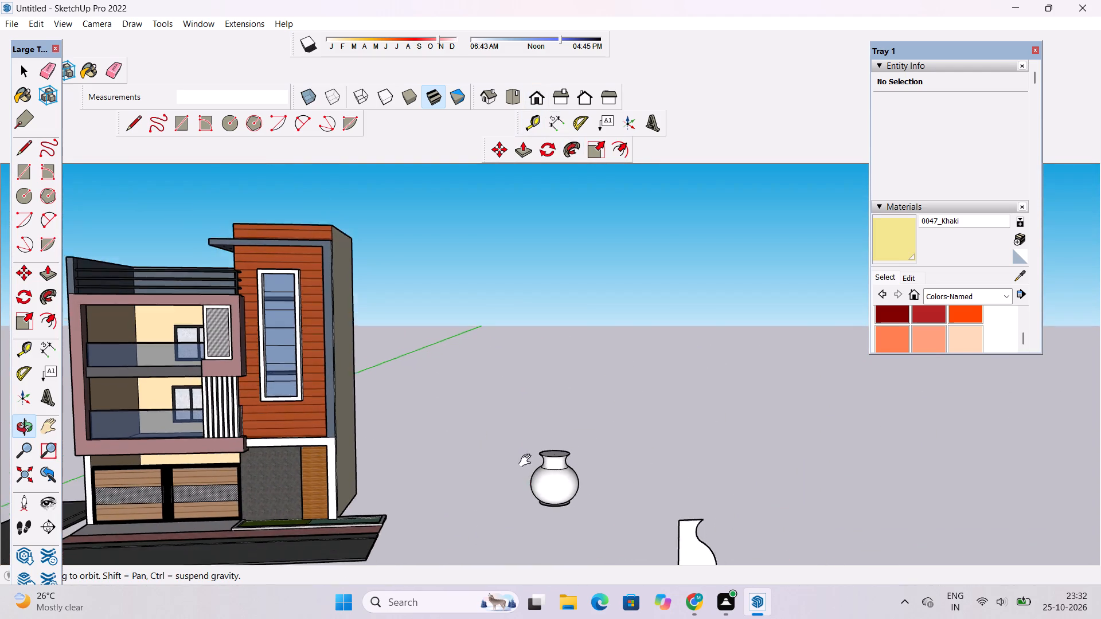
left_click_drag(528, 461, 524, 437, "shift")
scroll(555, 406, "up", 5)
left_click_drag(551, 453, 542, 571)
scroll(552, 371, "up", 8)
left_click_drag(532, 411, 538, 444, "shift")
scroll(521, 428, "up", 6)
key("e")
scroll(517, 420, "up", 8)
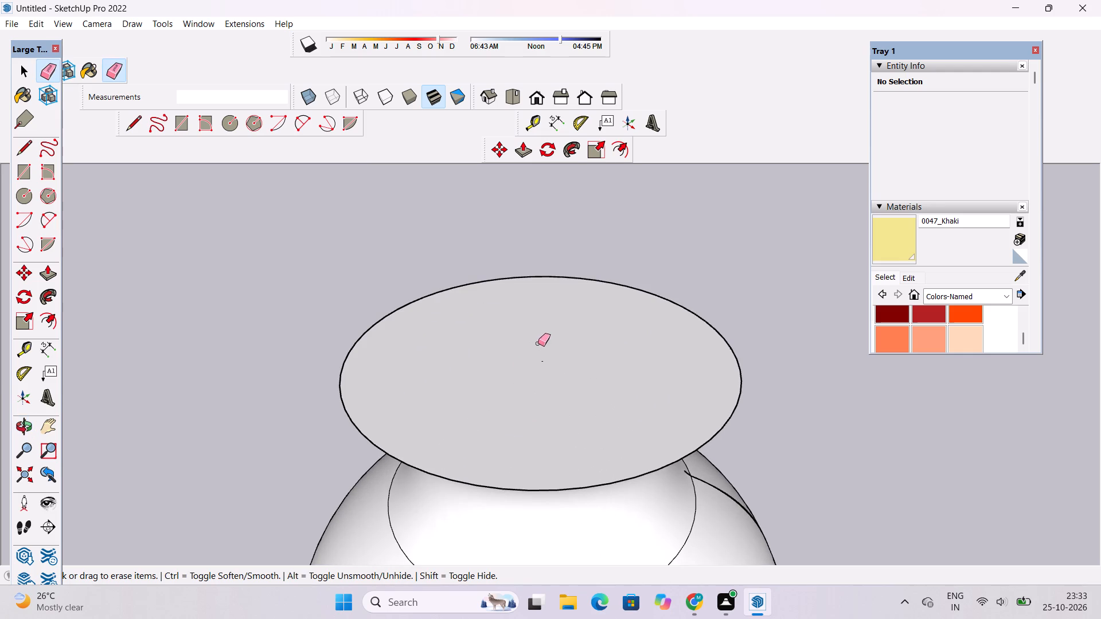
left_click_drag(540, 351, 543, 363)
Select the whole vase and stretch it upward along the blue axis with Scale, by a factor of about 2.50.
key("space")
key("o")
scroll(615, 258, "down", 11)
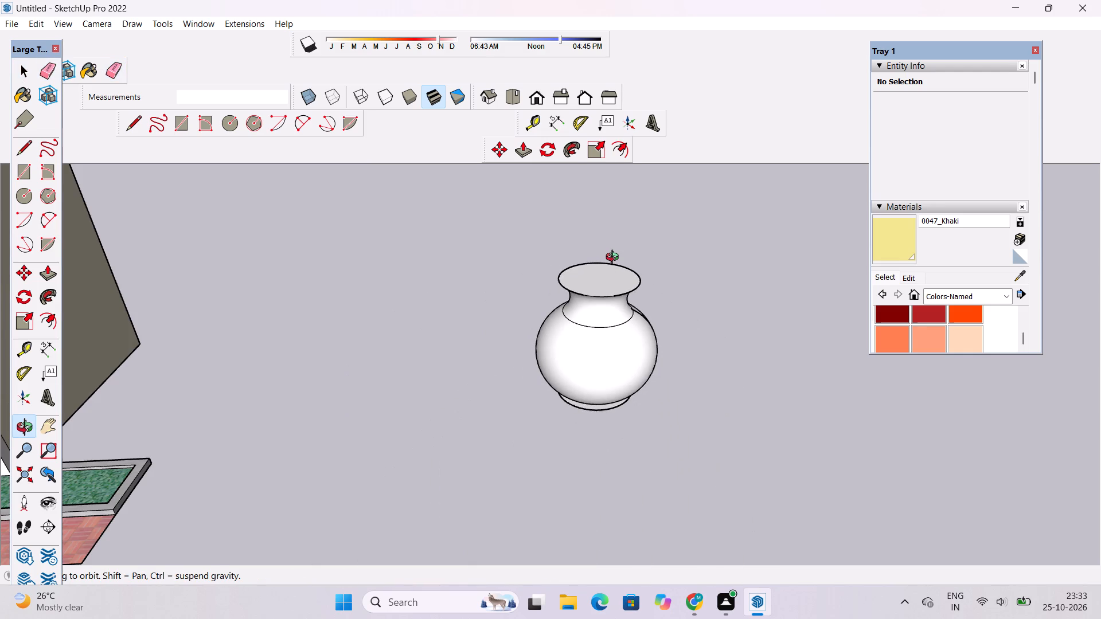
left_click(592, 296, "shift")
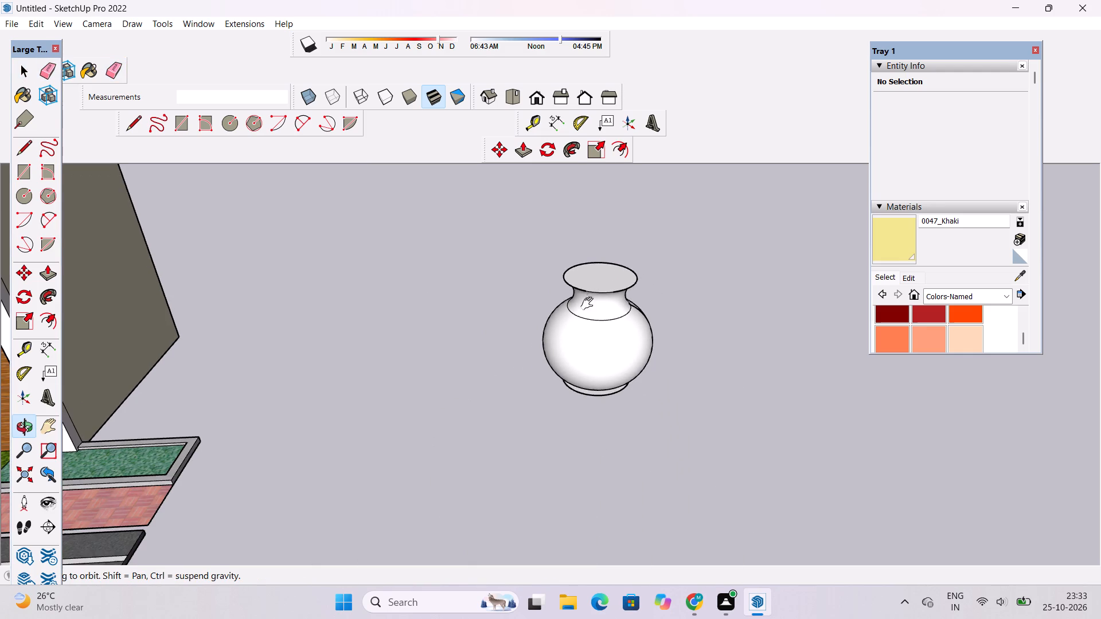
left_click_drag(589, 324, 589, 331, "shift")
left_click_drag(592, 335, 599, 329)
key("space")
triple_click(600, 339)
double_click(600, 339)
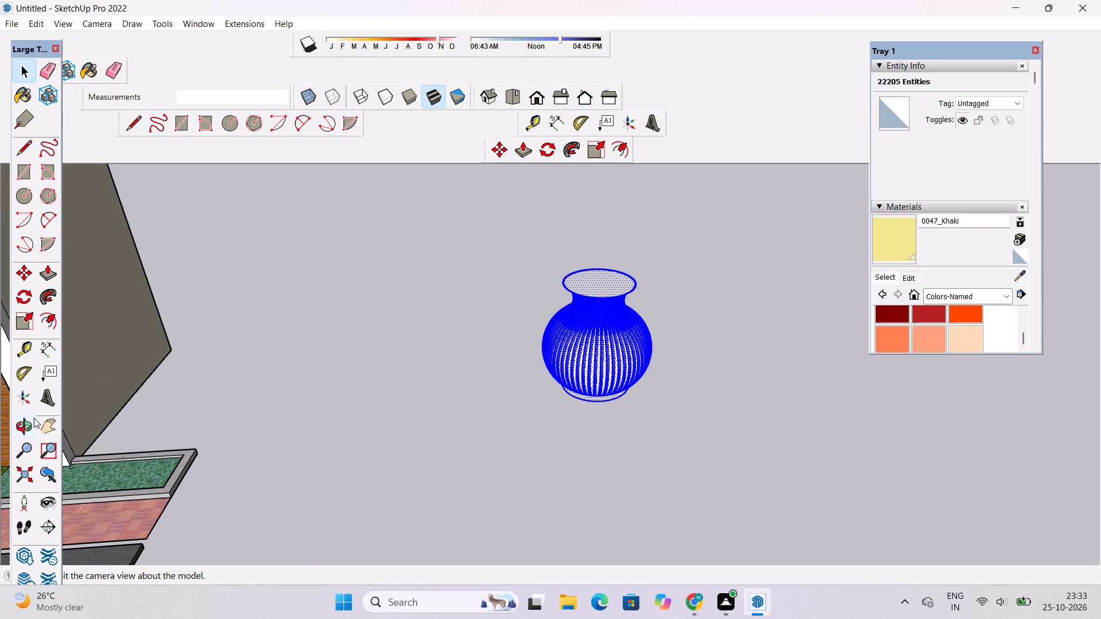
left_click(30, 328)
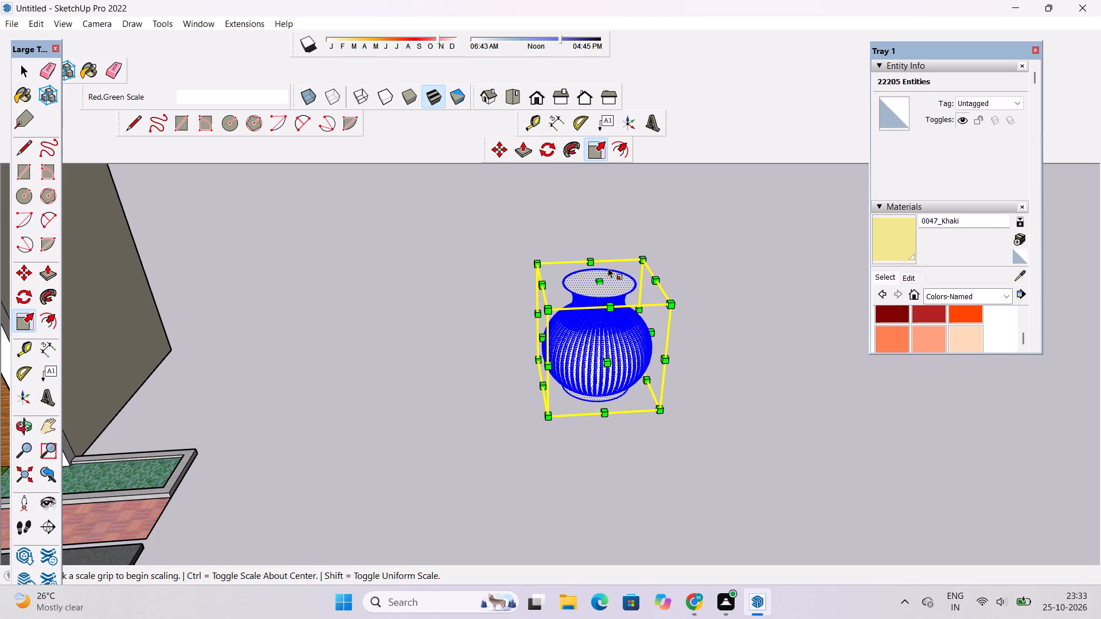
scroll(455, 465, "down", 6)
scroll(495, 394, "up", 4)
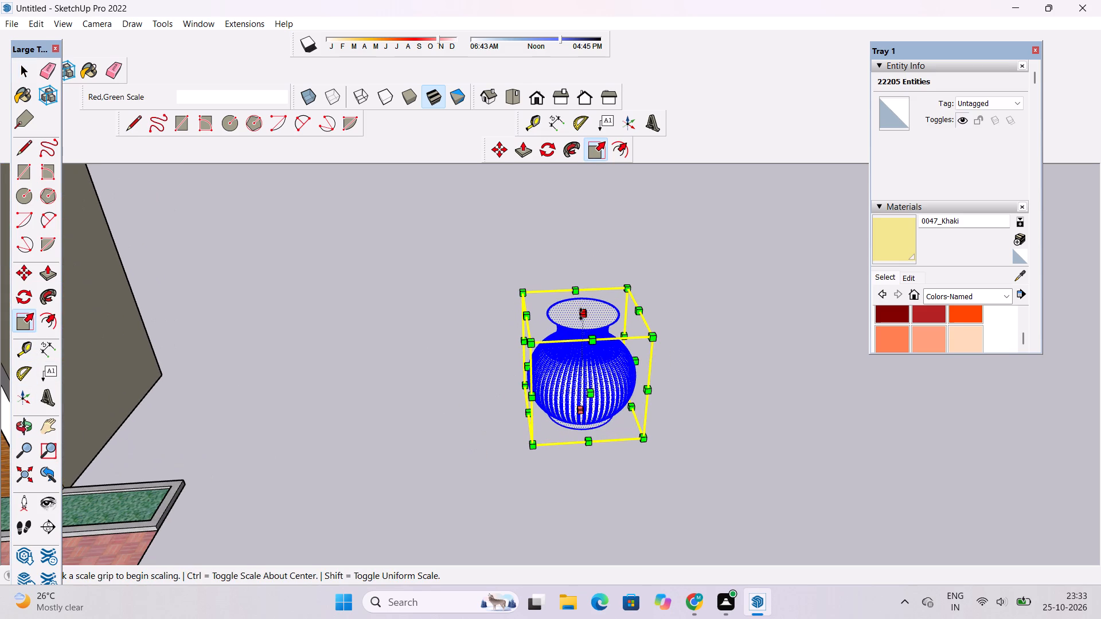
left_click(581, 314)
scroll(575, 349, "down", 7)
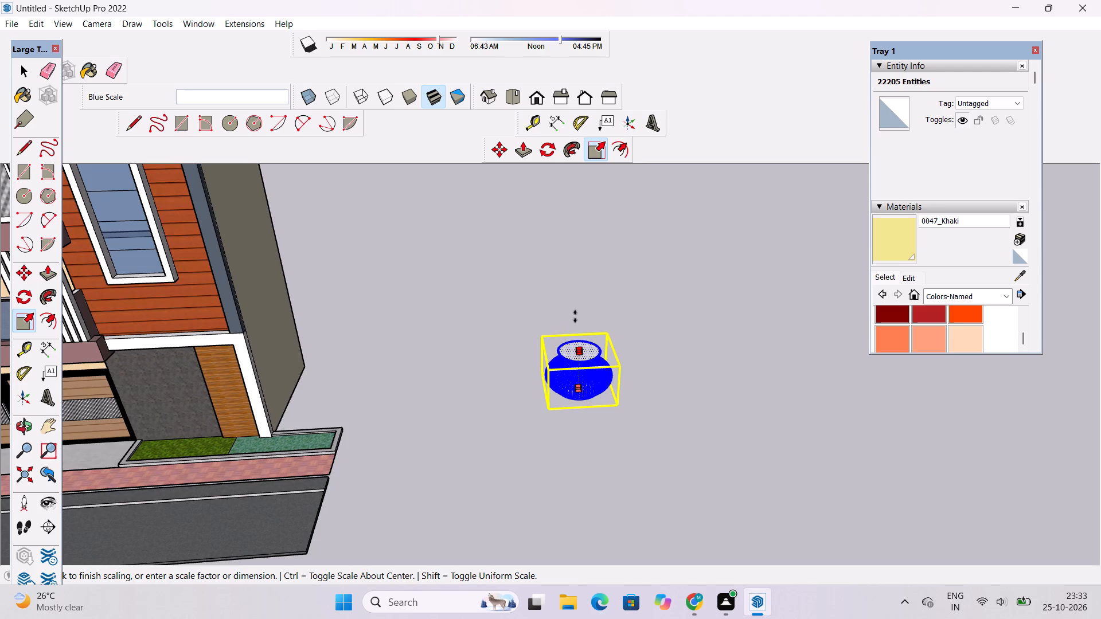
scroll(575, 324, "up", 3)
scroll(537, 367, "down", 7)
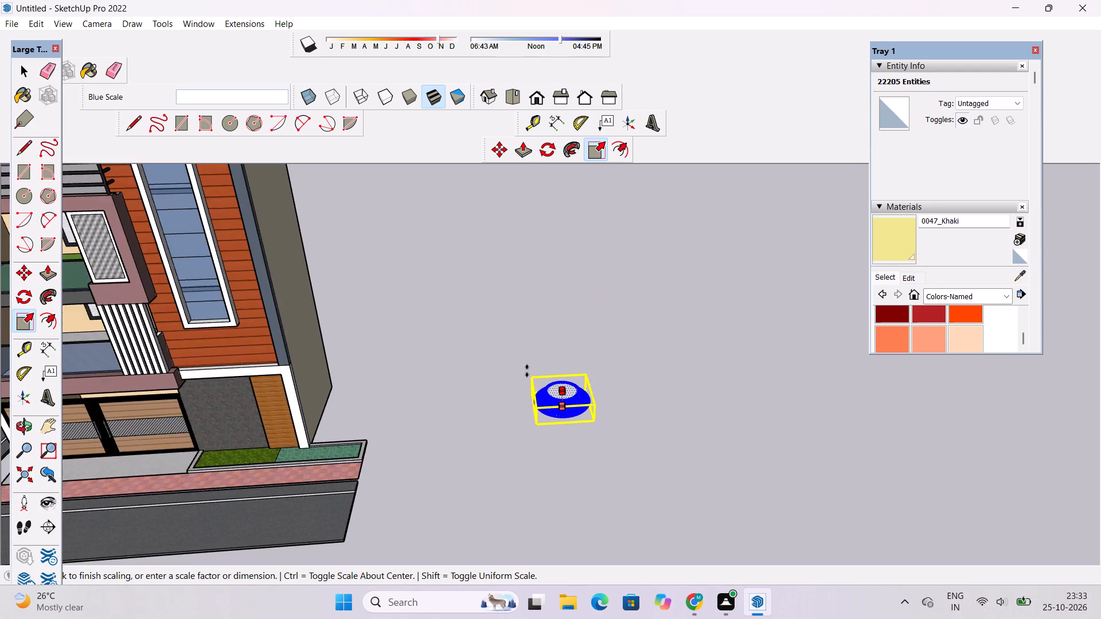
scroll(532, 356, "up", 4)
left_click(575, 238)
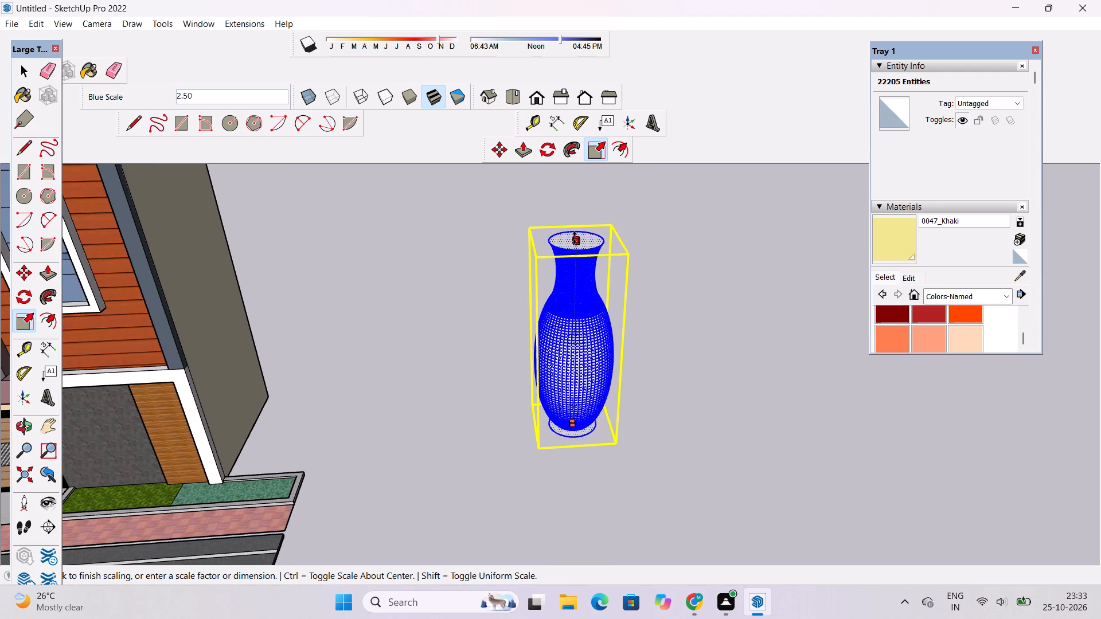
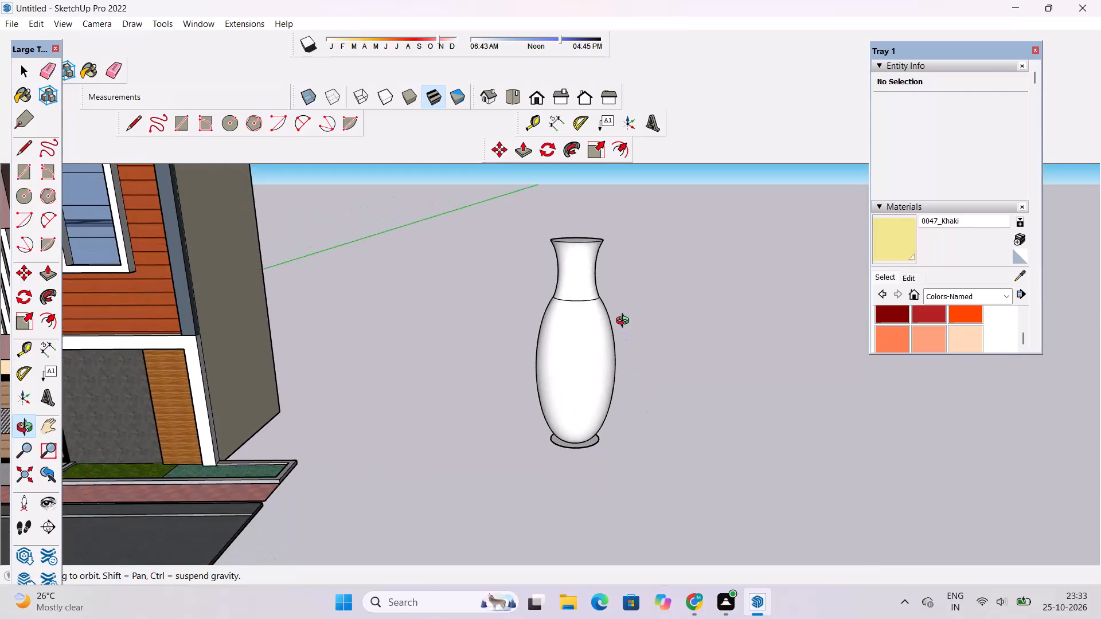
Push the vase's circular top face down into the neck with Push/Pull to recess the opening.
scroll(625, 322, "down", 2)
scroll(608, 287, "up", 1)
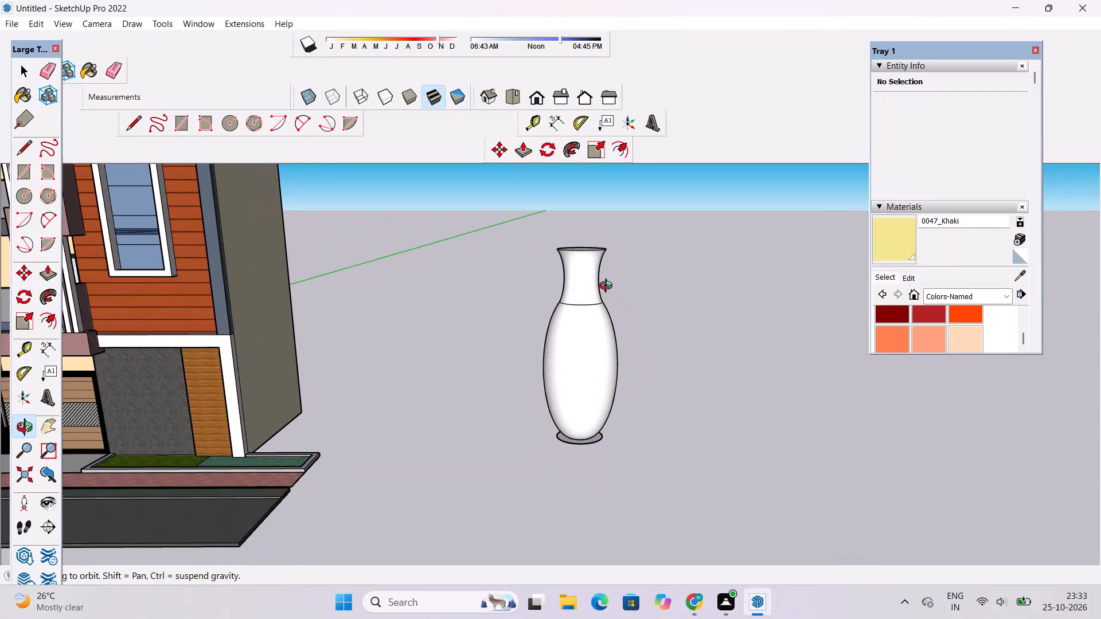
left_click_drag(599, 280, 634, 481)
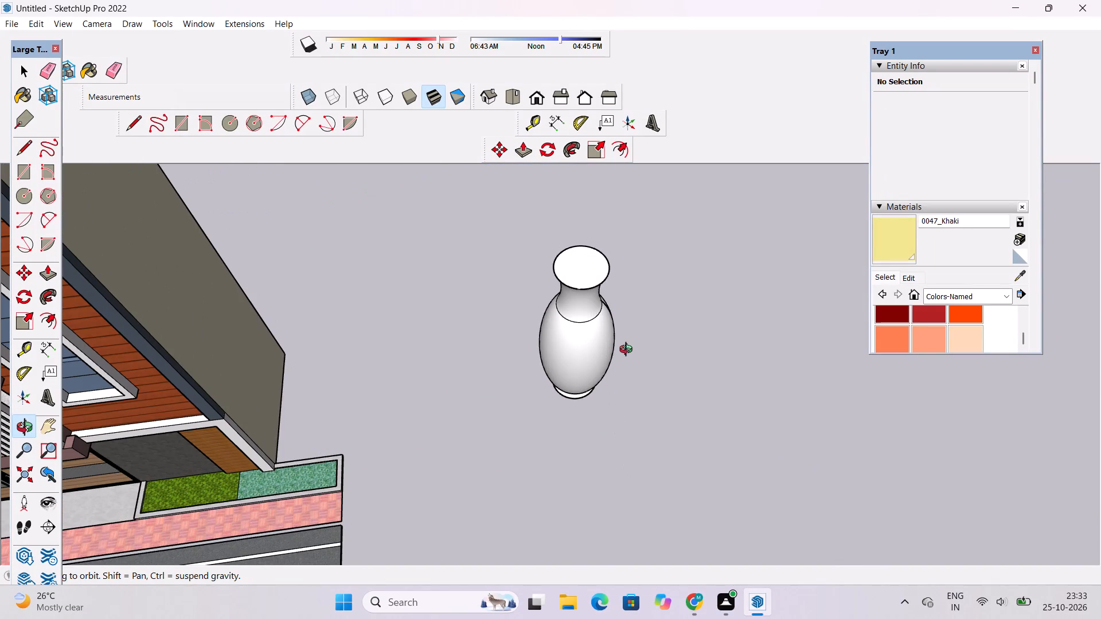
left_click_drag(598, 295, 596, 318, "shift")
scroll(540, 280, "up", 4, "shift")
left_click_drag(532, 308, 523, 340, "shift")
left_click_drag(532, 348, 550, 316)
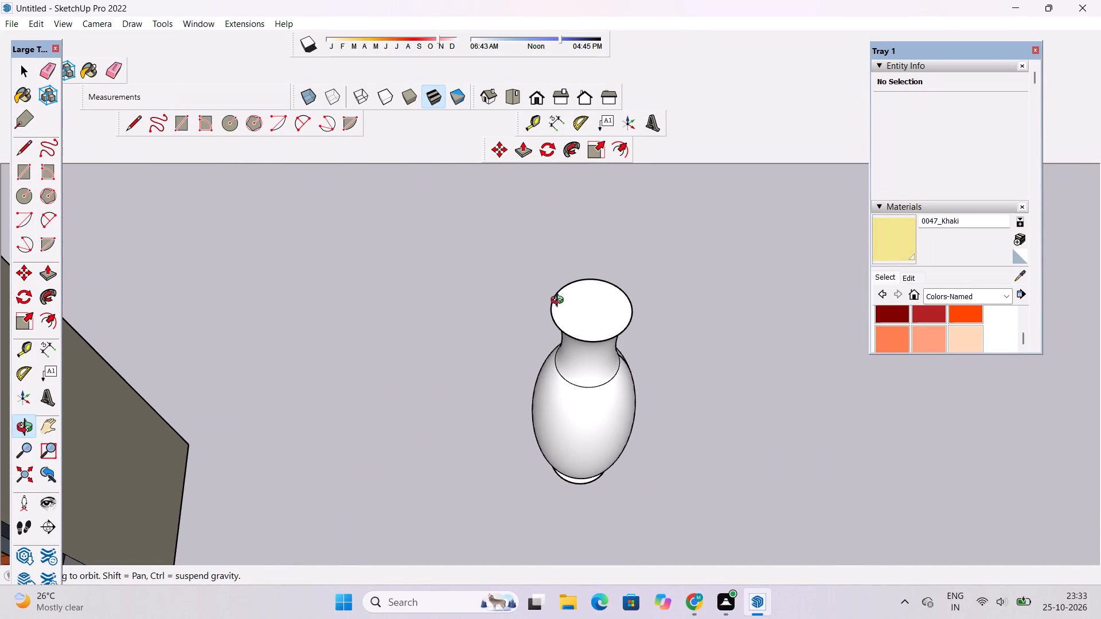
key("p")
scroll(564, 303, "up", 3)
left_click(569, 303)
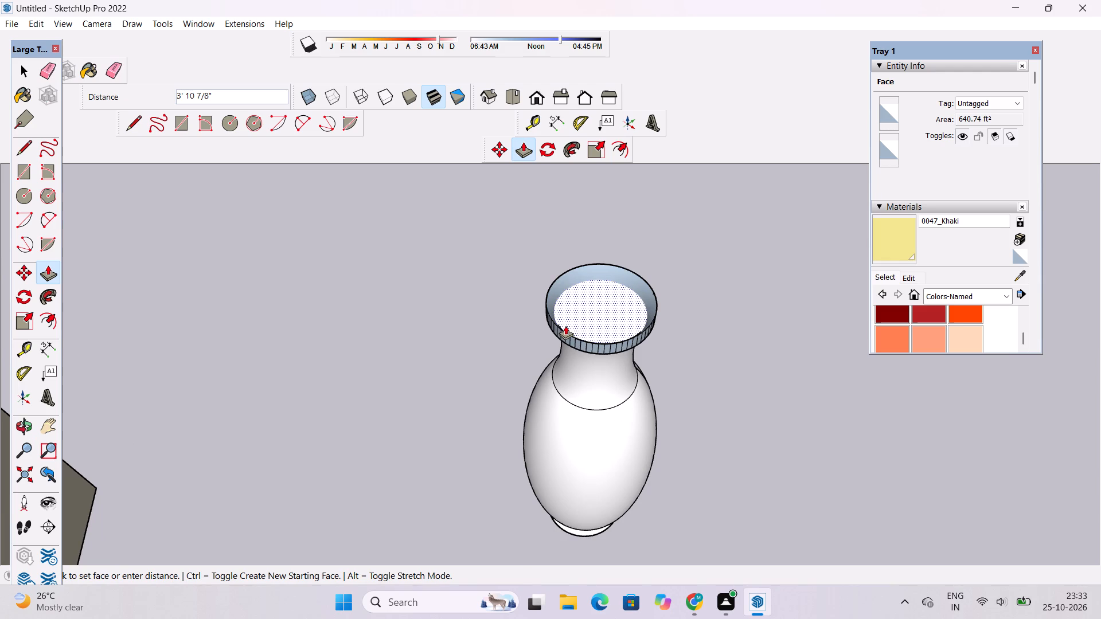
left_click(565, 326)
key("space")
left_click(689, 305)
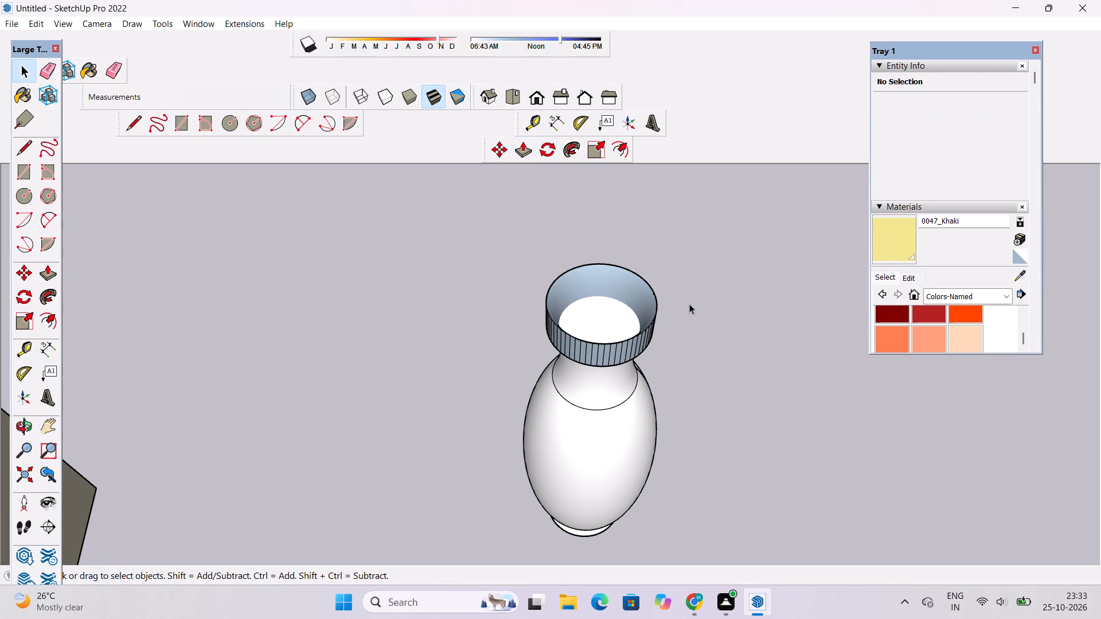
Examine the vase's rim, neck and overall shape from the front, the side and above.
key("o")
left_click_drag(622, 429, 600, 202)
scroll(602, 228, "up", 3)
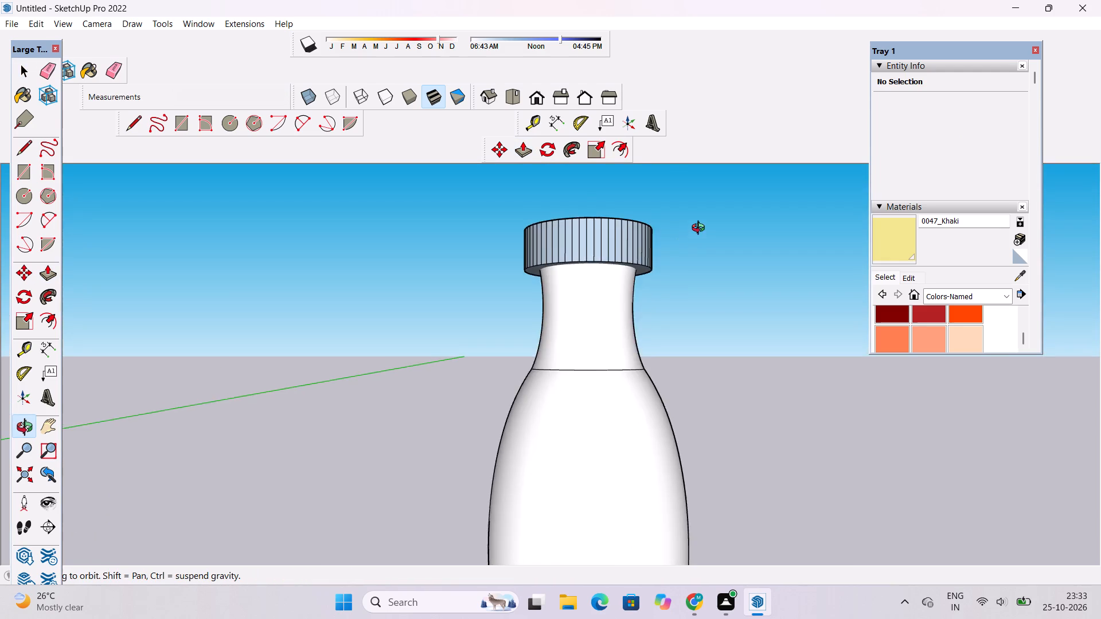
left_click_drag(690, 238, 785, 277)
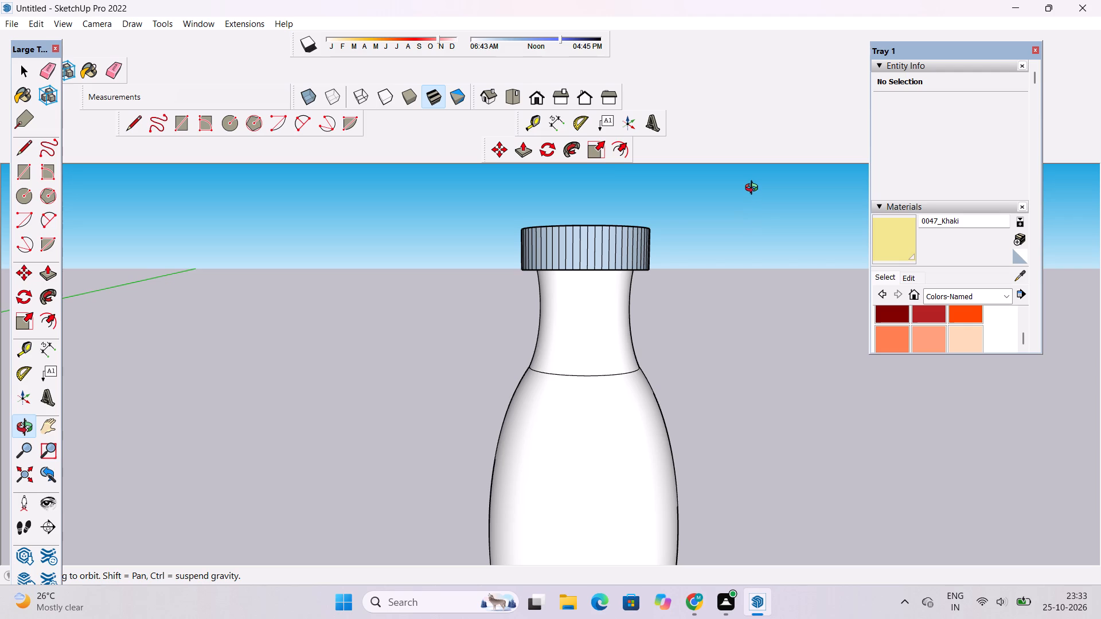
left_click_drag(739, 209, 729, 176, "shift")
left_click_drag(729, 176, 774, 253)
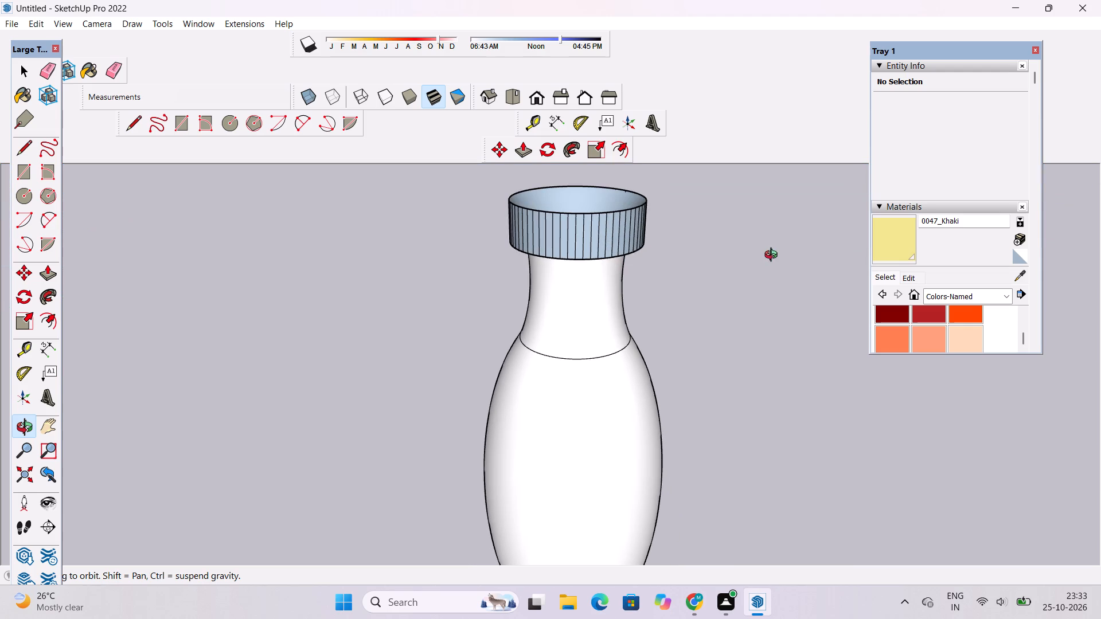
left_click_drag(762, 254, 713, 312, "shift")
scroll(671, 277, "up", 3, "shift")
left_click_drag(671, 277, 664, 284, "shift")
left_click_drag(664, 284, 698, 295)
scroll(692, 292, "down", 2)
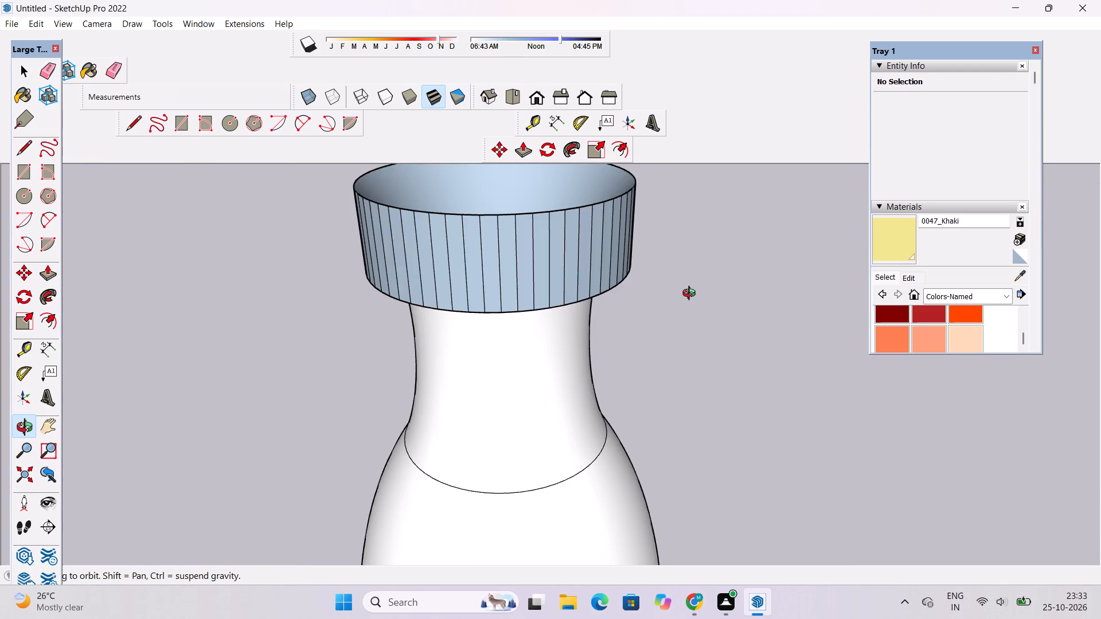
scroll(660, 318, "down", 5, "shift")
left_click(542, 96)
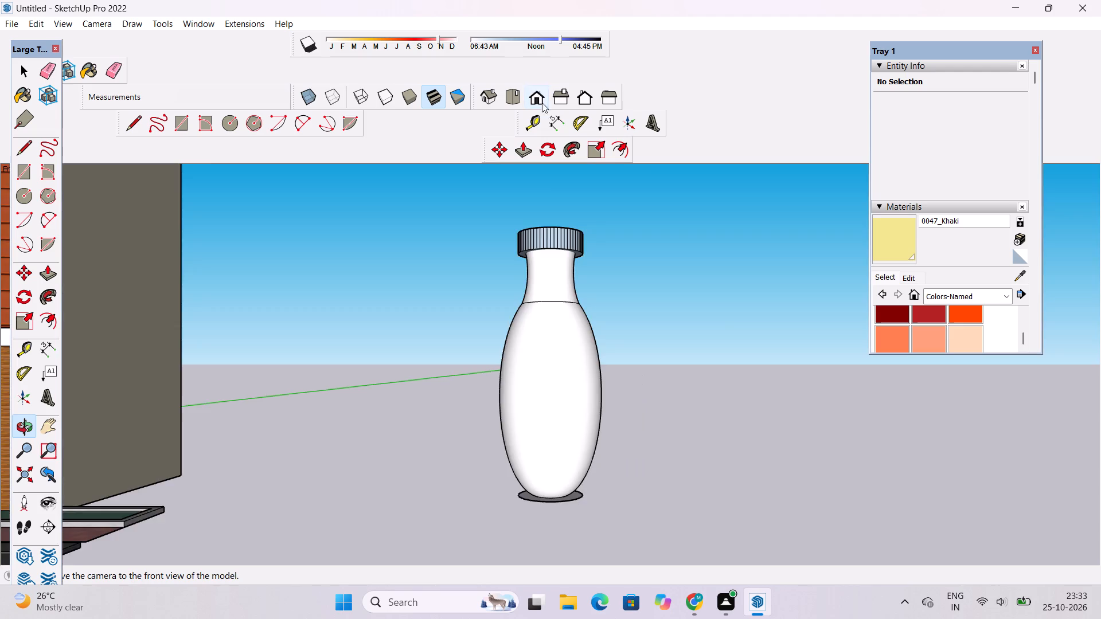
scroll(548, 350, "down", 5)
left_click_drag(544, 360, 600, 421)
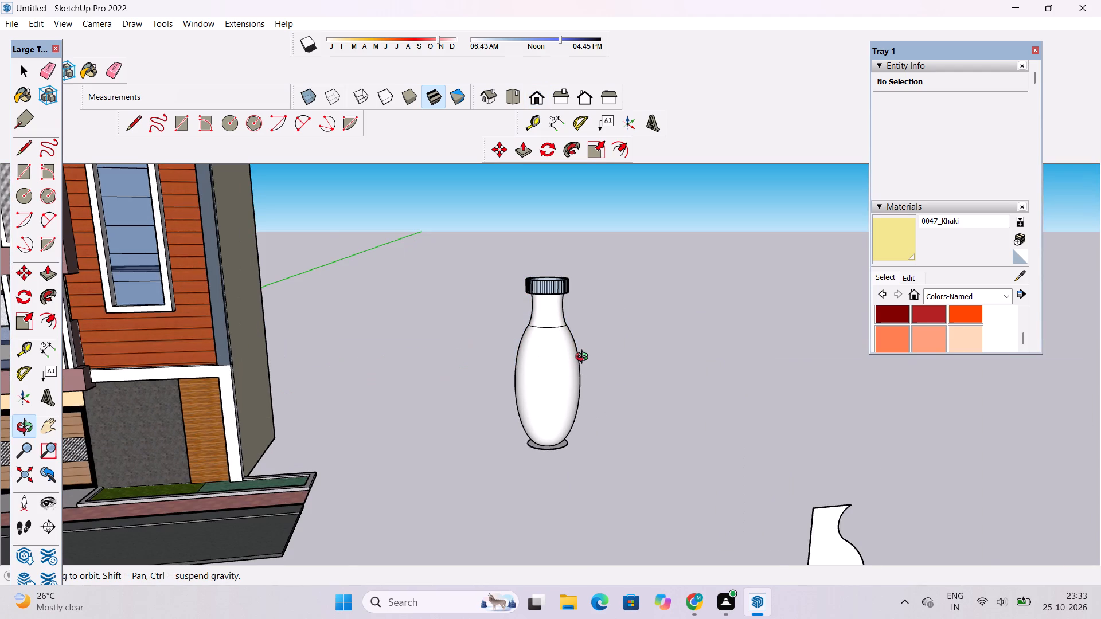
scroll(584, 358, "down", 4)
left_click_drag(584, 358, 572, 536)
scroll(532, 308, "up", 3)
left_click_drag(540, 321, 556, 402, "shift")
left_click_drag(548, 431, 559, 338, "shift")
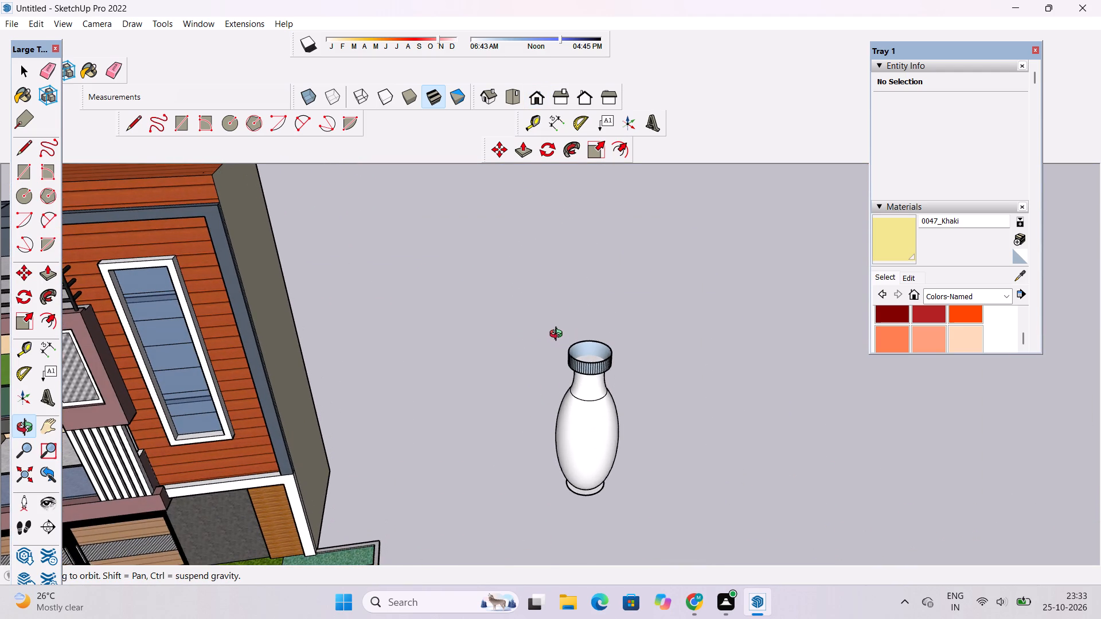
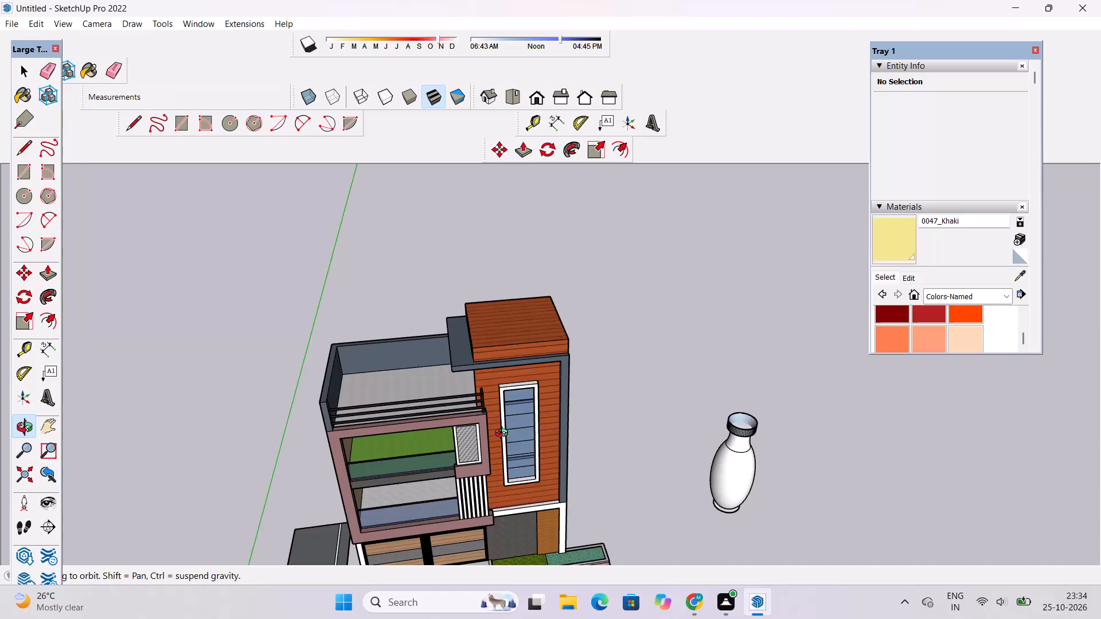
Examine the house facade, its street frontage and the vase from several angles and distances.
left_click_drag(502, 438, 503, 421, "shift")
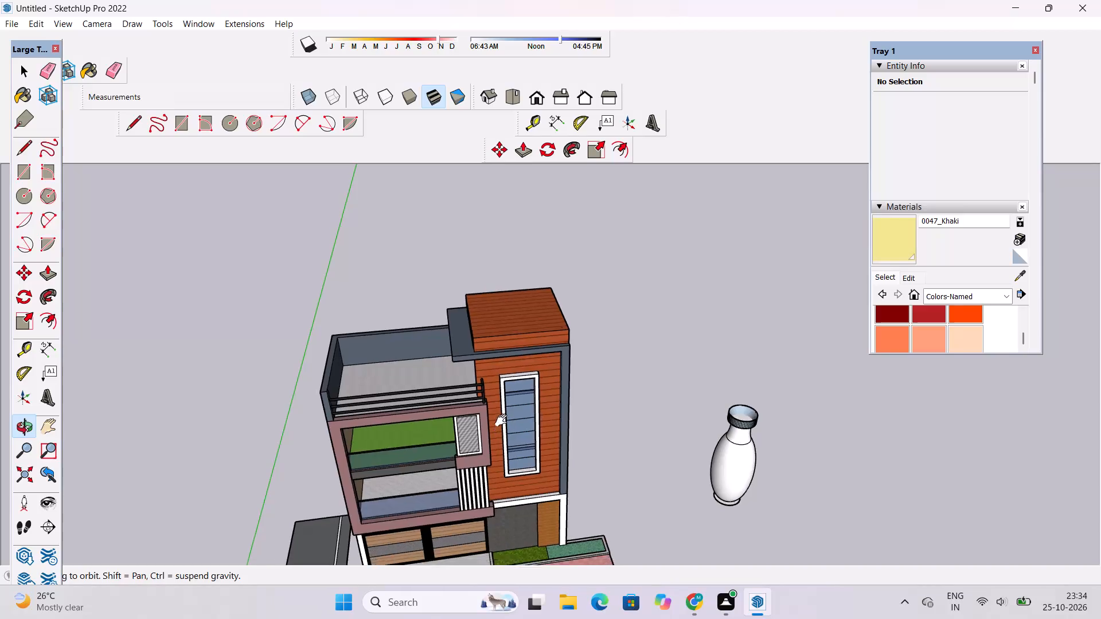
left_click_drag(503, 421, 540, 266, "shift")
left_click_drag(384, 447, 625, 426)
left_click_drag(587, 430, 579, 410, "shift")
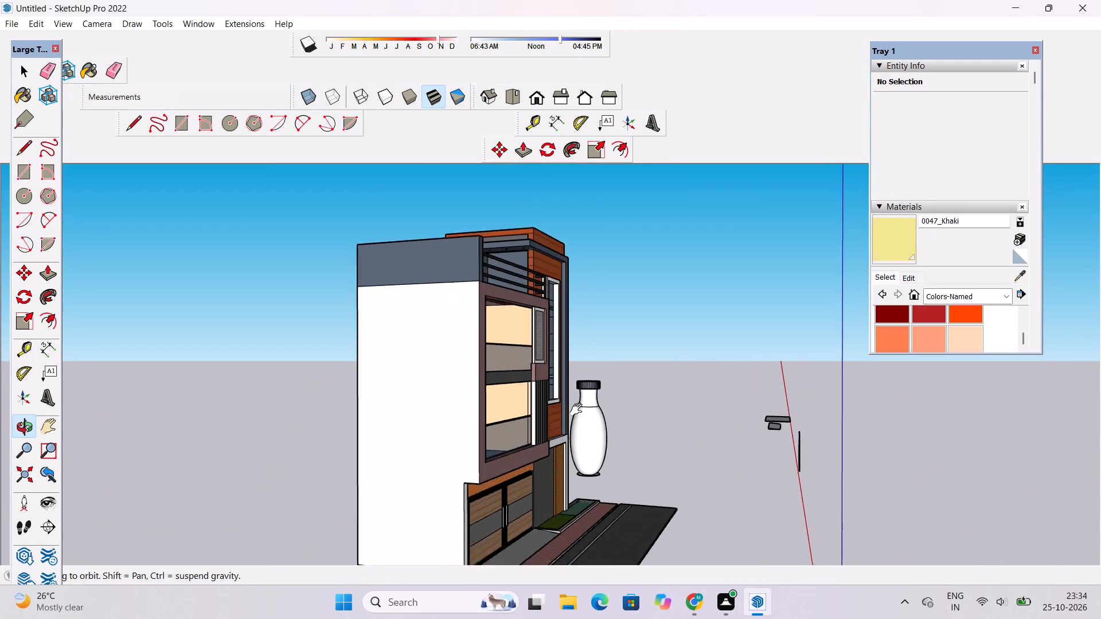
left_click_drag(579, 410, 576, 373, "shift")
scroll(543, 311, "up", 5)
left_click_drag(535, 278, 526, 292, "shift")
left_click_drag(592, 268, 358, 335)
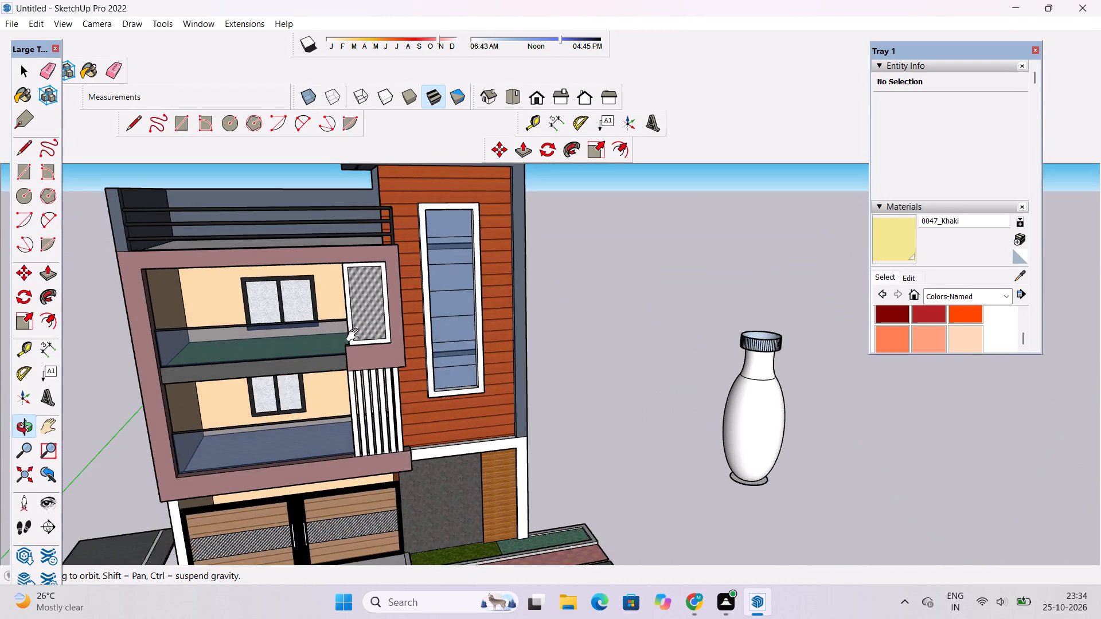
left_click_drag(397, 322, 469, 334, "shift")
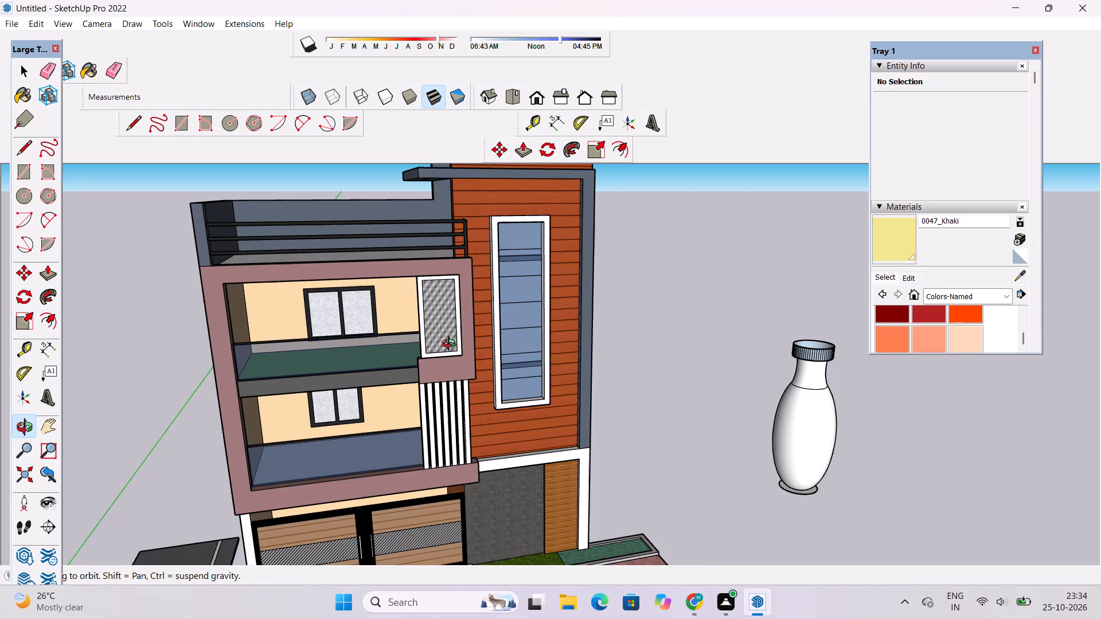
left_click_drag(438, 350, 502, 374, "shift")
scroll(506, 358, "up", 1)
left_click_drag(488, 405, 469, 286, "shift")
left_click_drag(511, 349, 296, 354)
left_click_drag(339, 399, 339, 334, "shift")
scroll(462, 428, "up", 3)
left_click_drag(479, 399, 439, 396, "shift")
scroll(471, 362, "down", 3)
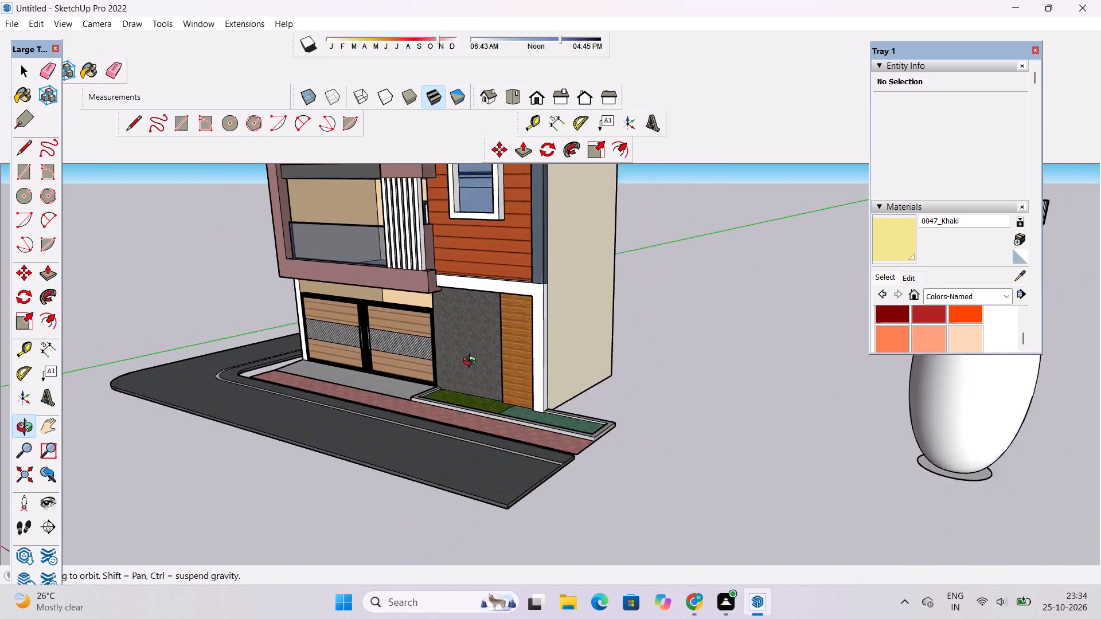
scroll(472, 362, "down", 2)
left_click_drag(348, 430, 456, 425)
left_click_drag(595, 351, 446, 350, "shift")
scroll(454, 331, "down", 5, "shift")
left_click_drag(457, 344, 514, 374, "shift")
left_click_drag(525, 381, 482, 389, "shift")
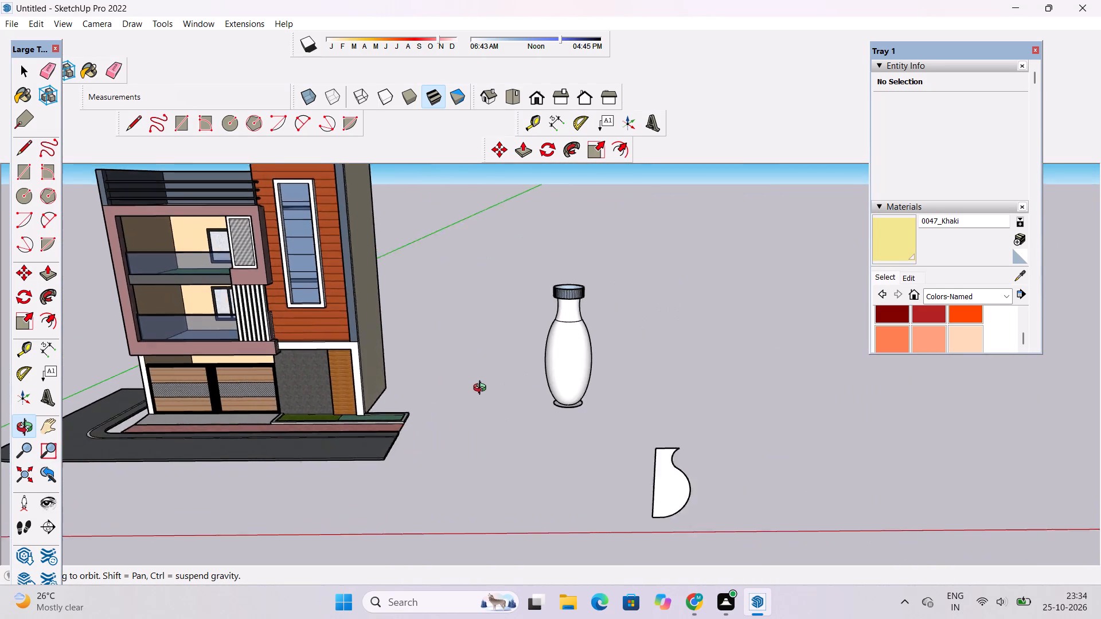
left_click_drag(482, 389, 475, 391, "shift")
left_click_drag(490, 397, 514, 401)
Undo the last Push/Pull on the vase's top face.
key("space")
key("ctrl+z")
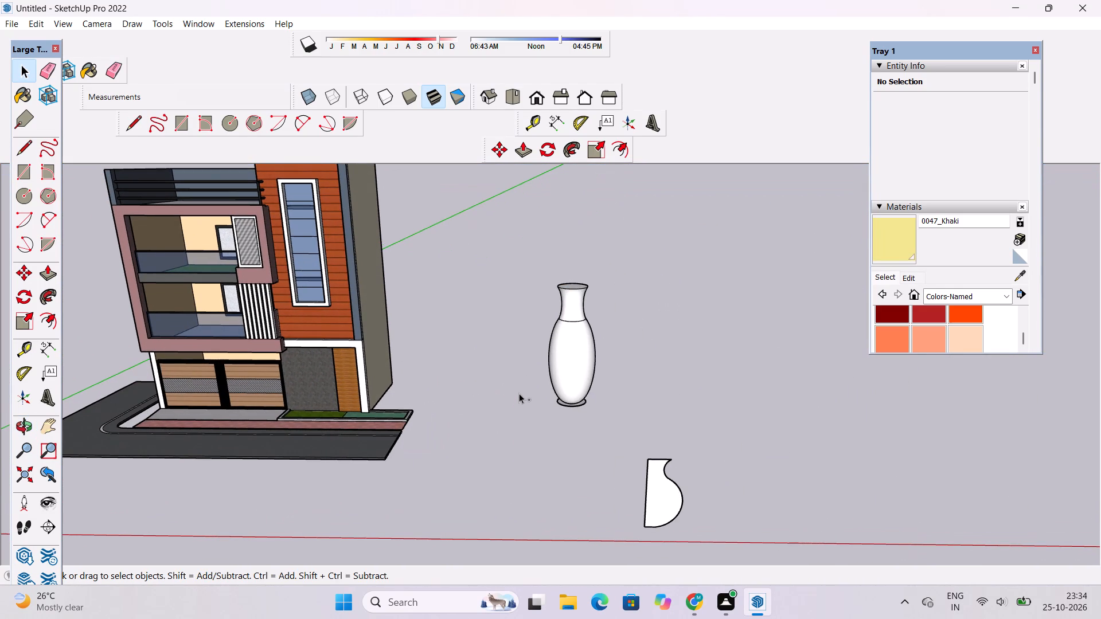
left_click_drag(473, 351, 496, 373, "shift")
In the front view, draw an upright rectangle about 49' 9" wide and 72' 7" tall beside the vase's flat half profile.
key("o")
left_click_drag(550, 345, 569, 382, "shift")
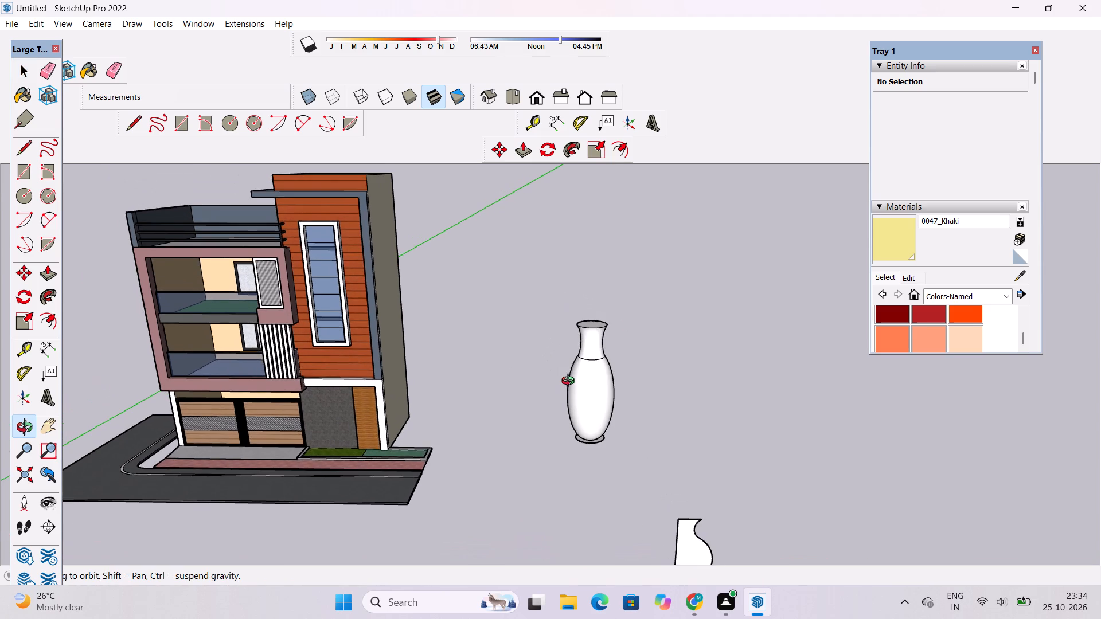
scroll(571, 382, "up", 2)
left_click_drag(571, 381, 564, 371, "shift")
scroll(561, 358, "down", 5)
left_click_drag(528, 384, 572, 385)
left_click_drag(572, 385, 526, 383)
left_click_drag(524, 383, 514, 374)
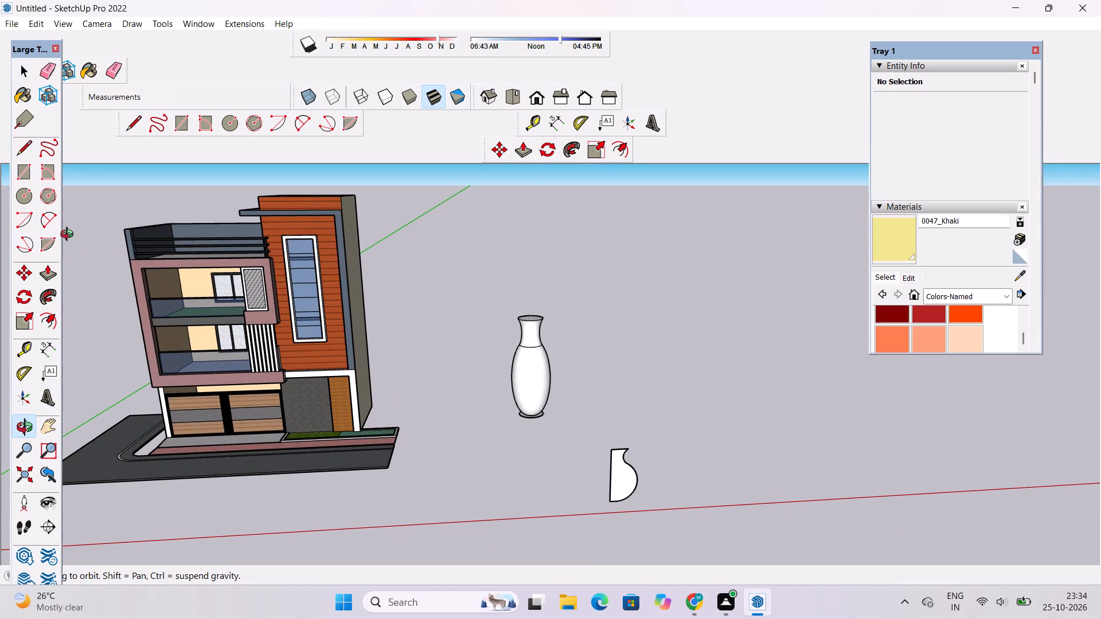
left_click(179, 125)
scroll(210, 240, "down", 3)
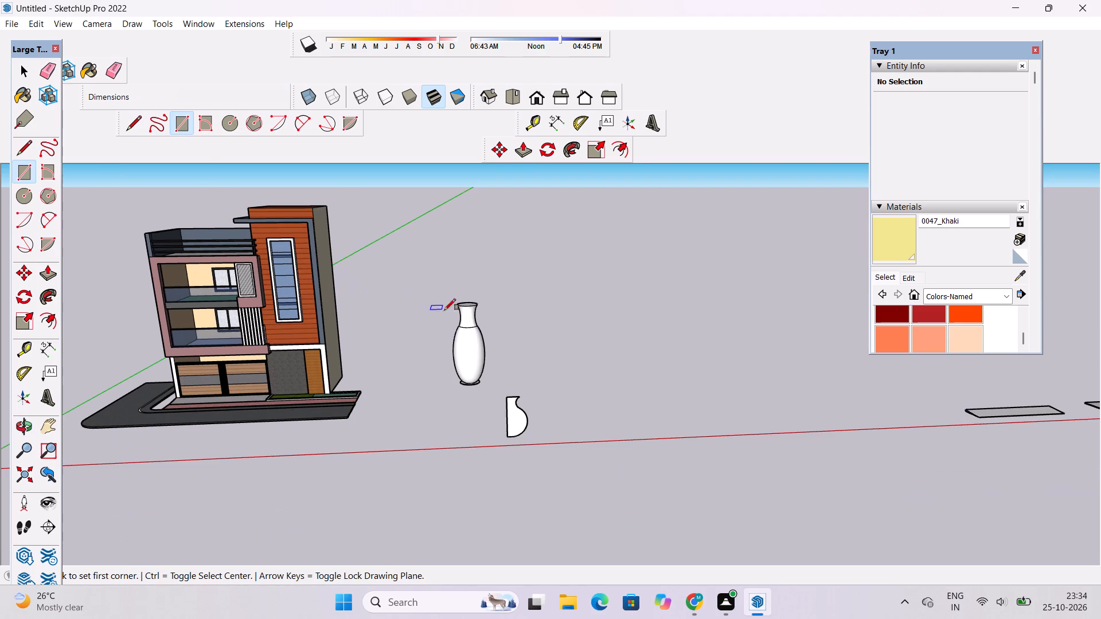
scroll(538, 313, "up", 1)
left_click(535, 98)
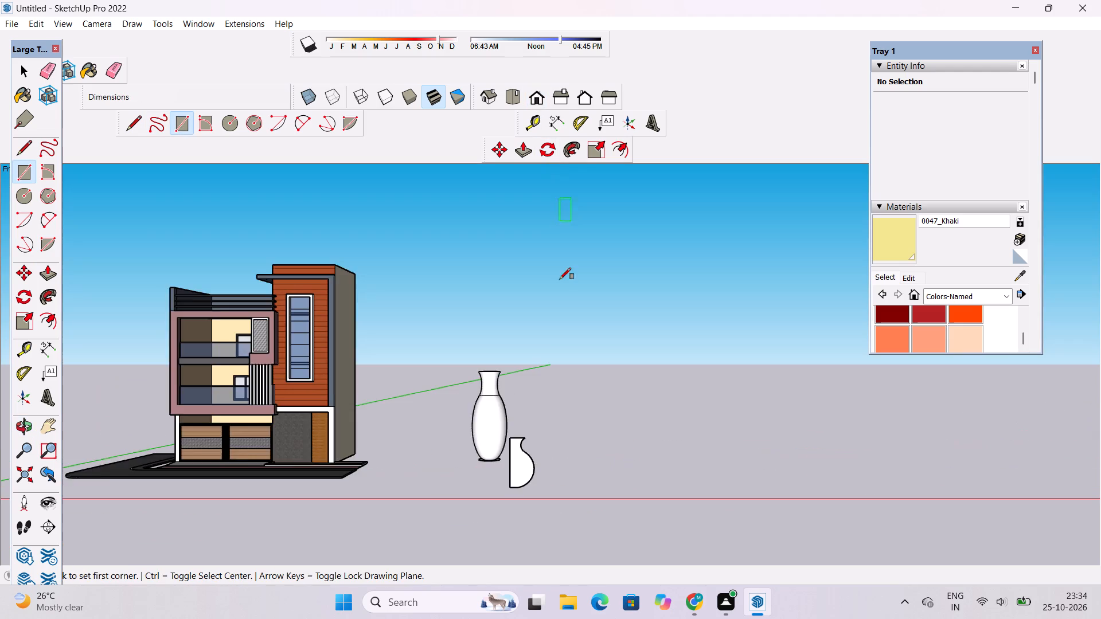
scroll(548, 326, "down", 2)
left_click(569, 453)
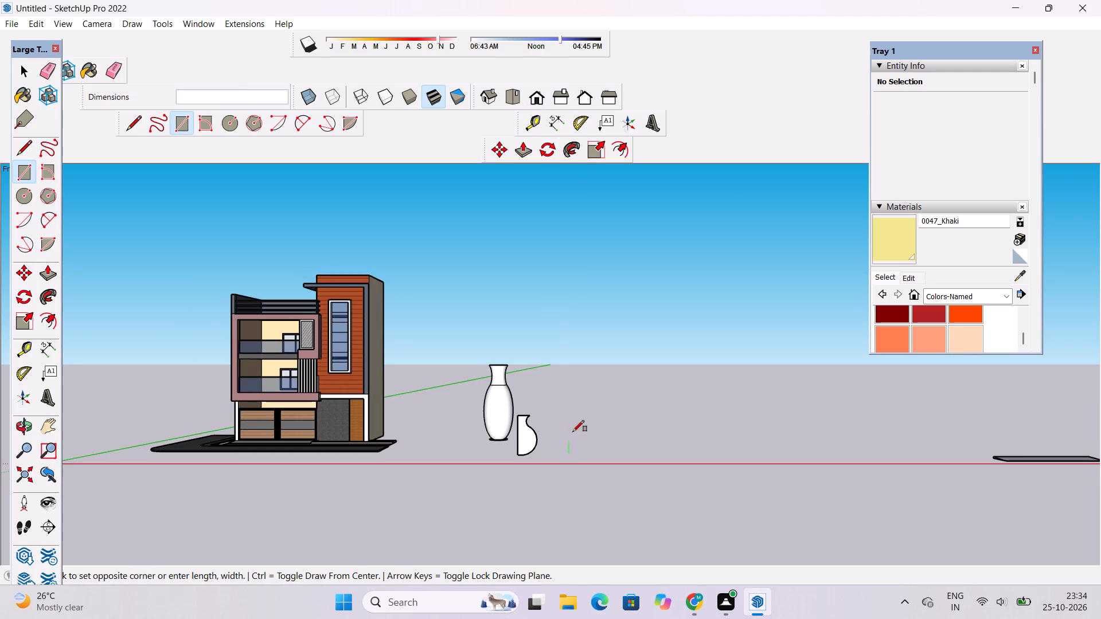
left_click(611, 391)
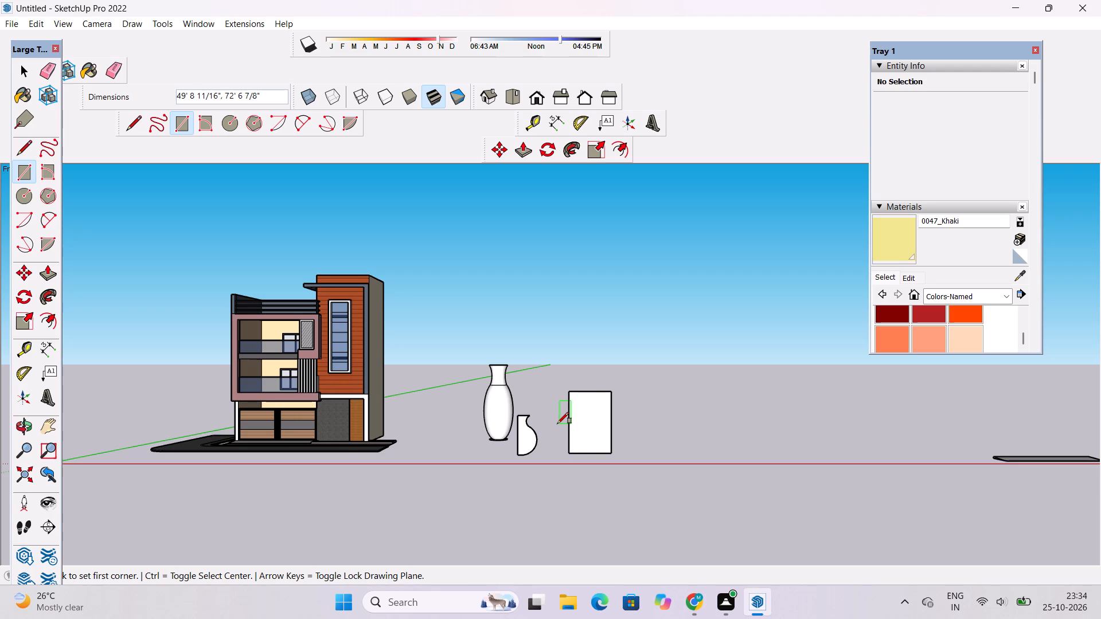
Draw a vertical centre line through the rectangle, from its bottom edge's midpoint to its top edge.
key("l")
scroll(579, 468, "up", 4)
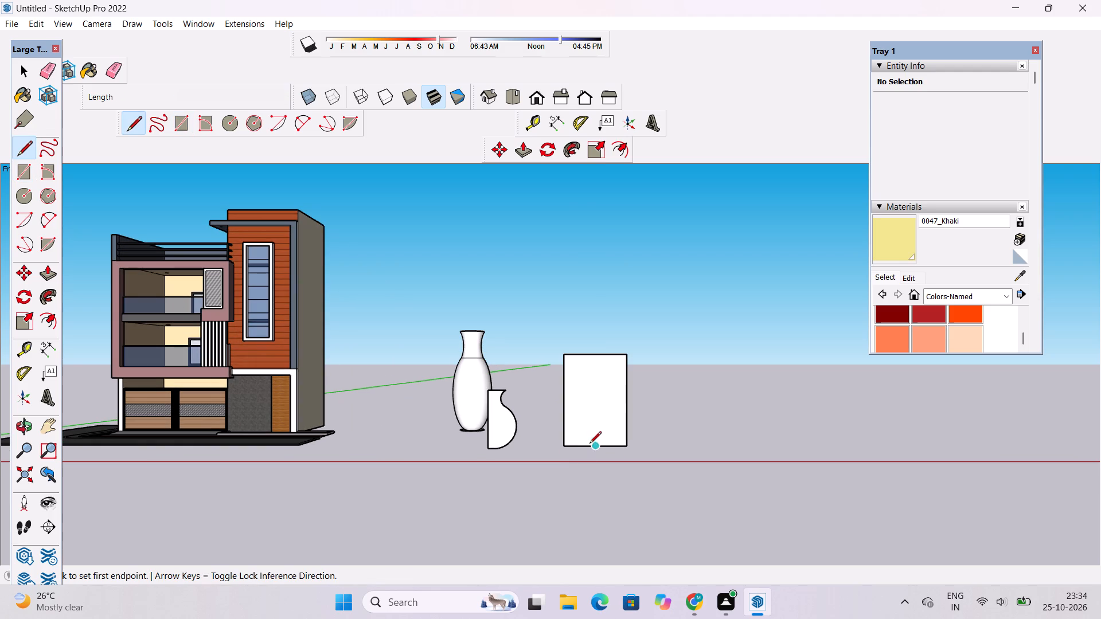
scroll(567, 455, "up", 7)
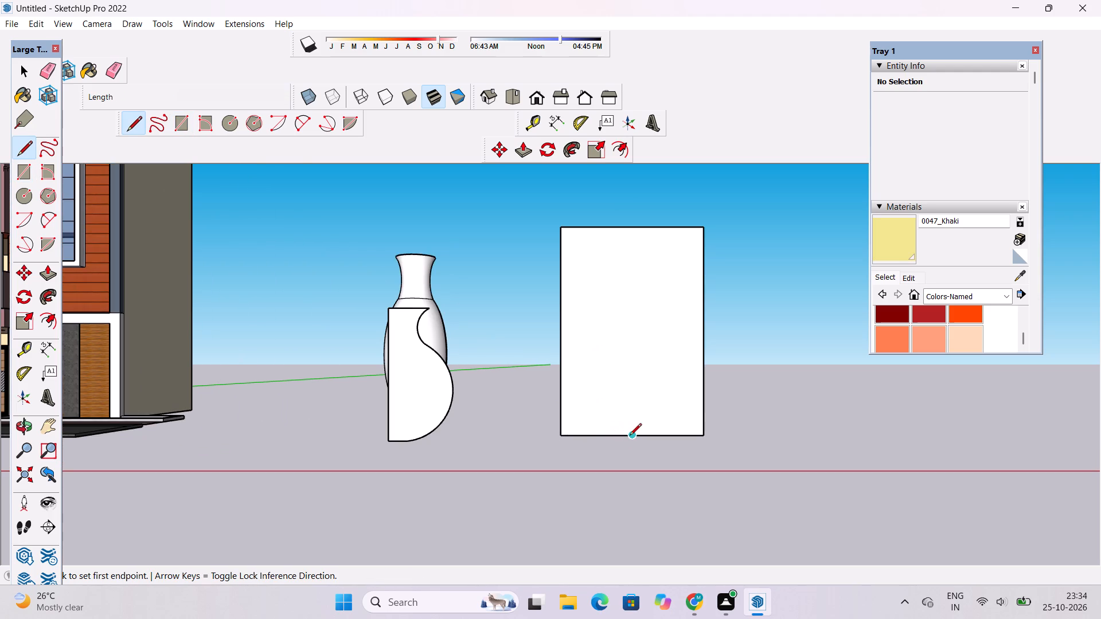
left_click(630, 436)
scroll(630, 436, "down", 3)
left_click(632, 279)
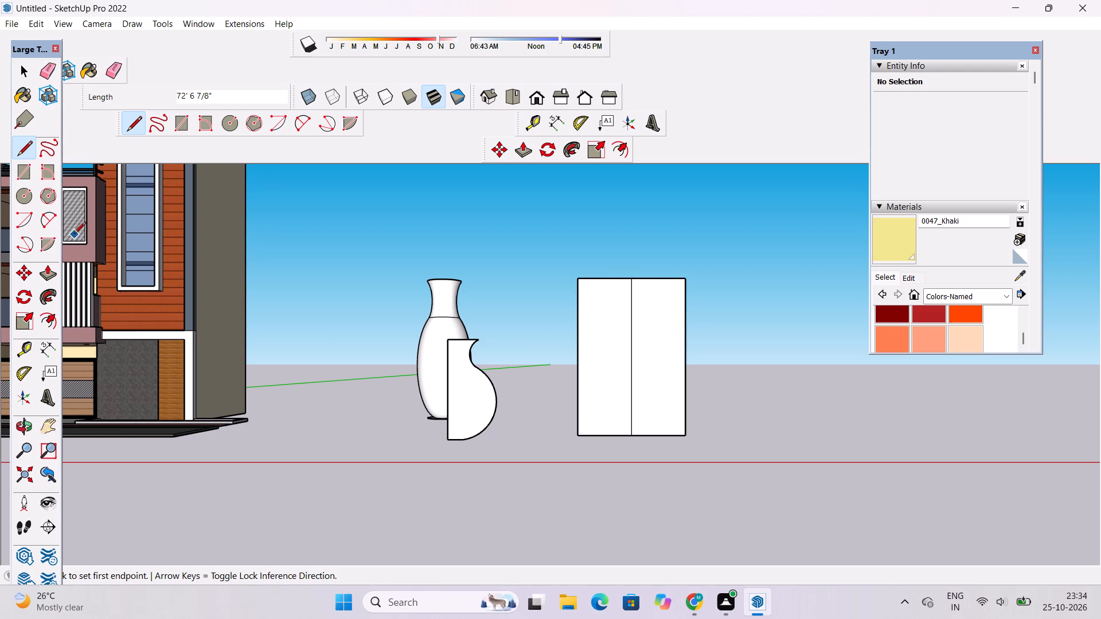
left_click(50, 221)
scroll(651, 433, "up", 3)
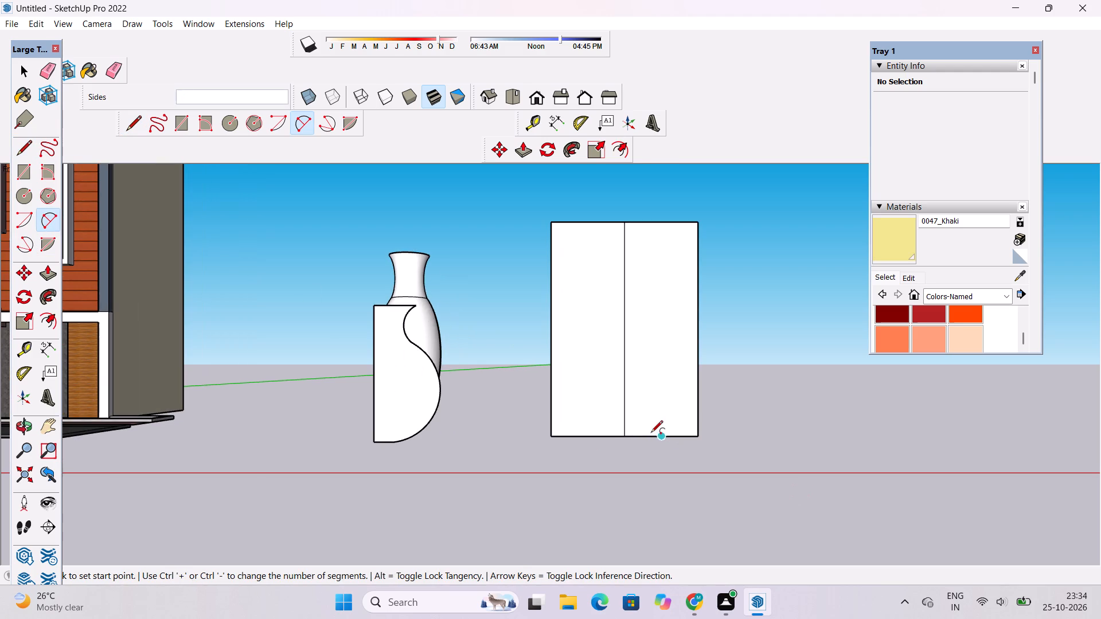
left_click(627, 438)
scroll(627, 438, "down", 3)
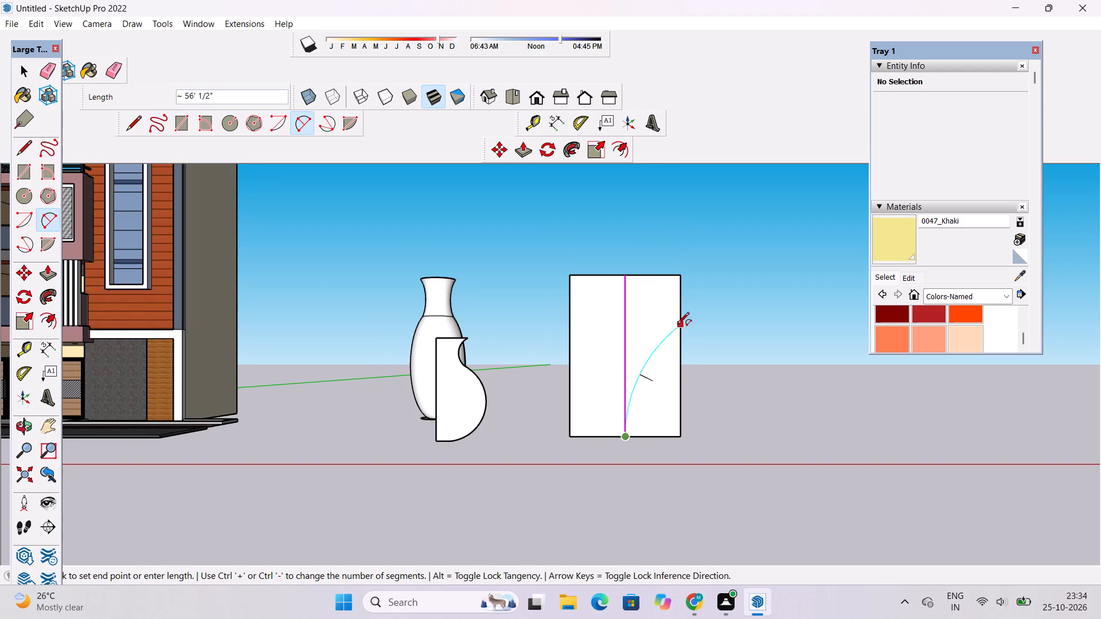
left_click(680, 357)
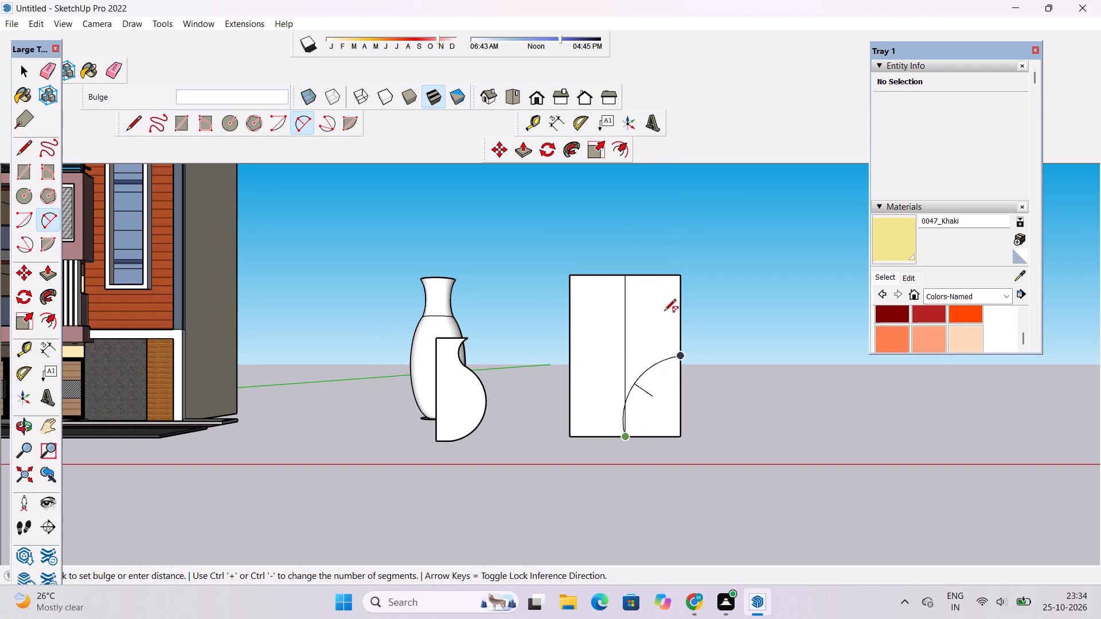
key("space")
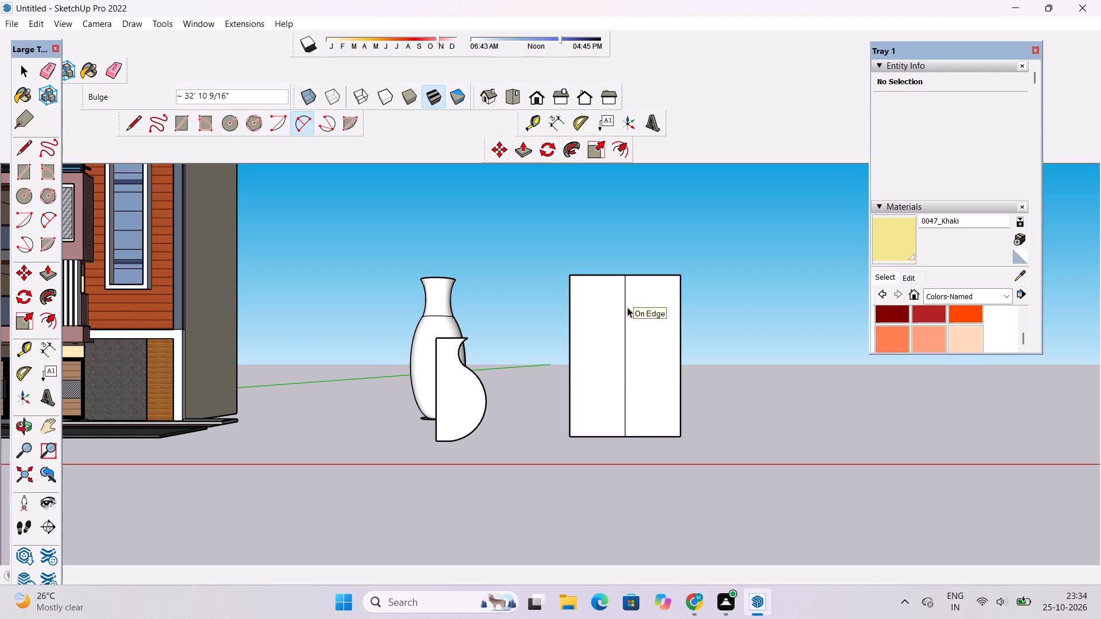
Draw a two-point arc between the centre line's bottom and top ends, bulging 16' towards the rectangle's right edge.
type("a")
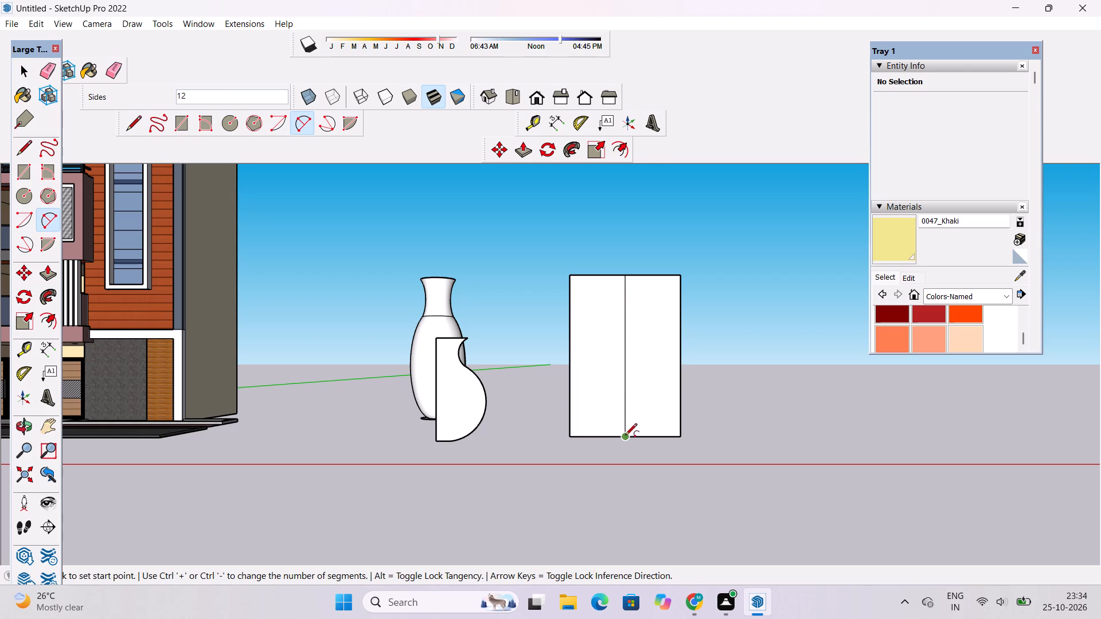
left_click(625, 436)
left_click(626, 275)
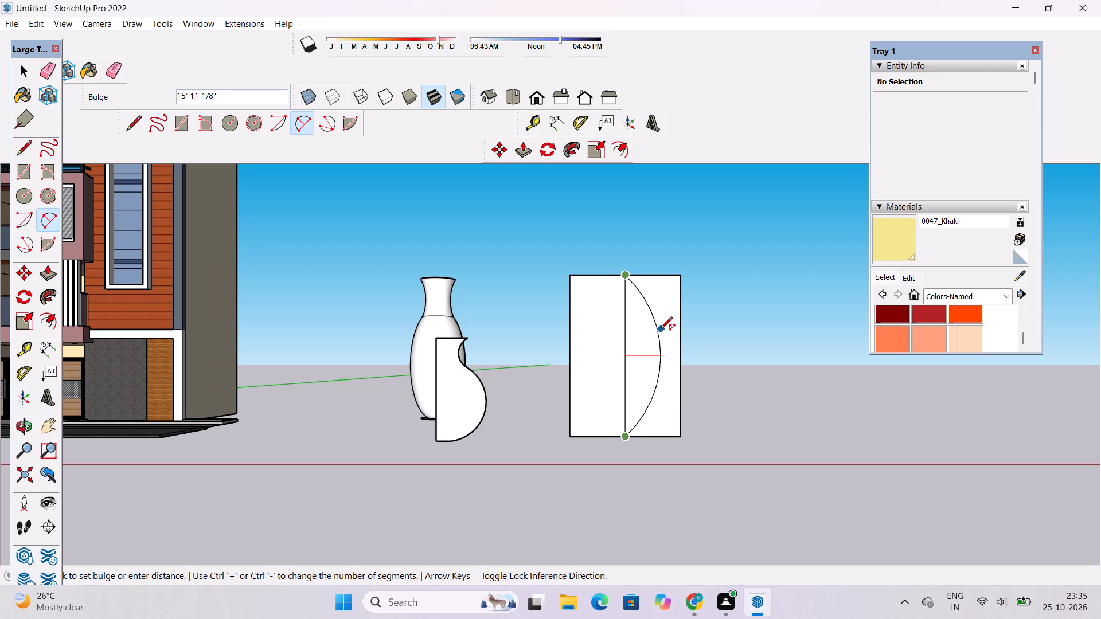
key("1")
type("6'")
key("Return")
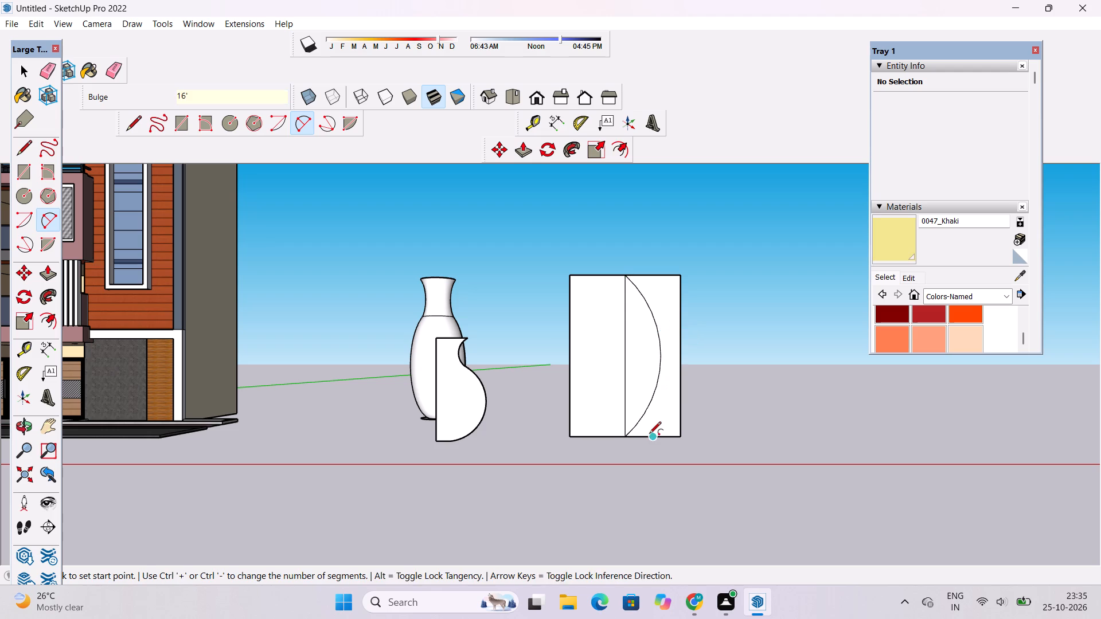
Draw a matching arc between the centre line's ends, bulging 16' towards the rectangle's left edge.
left_click(626, 438)
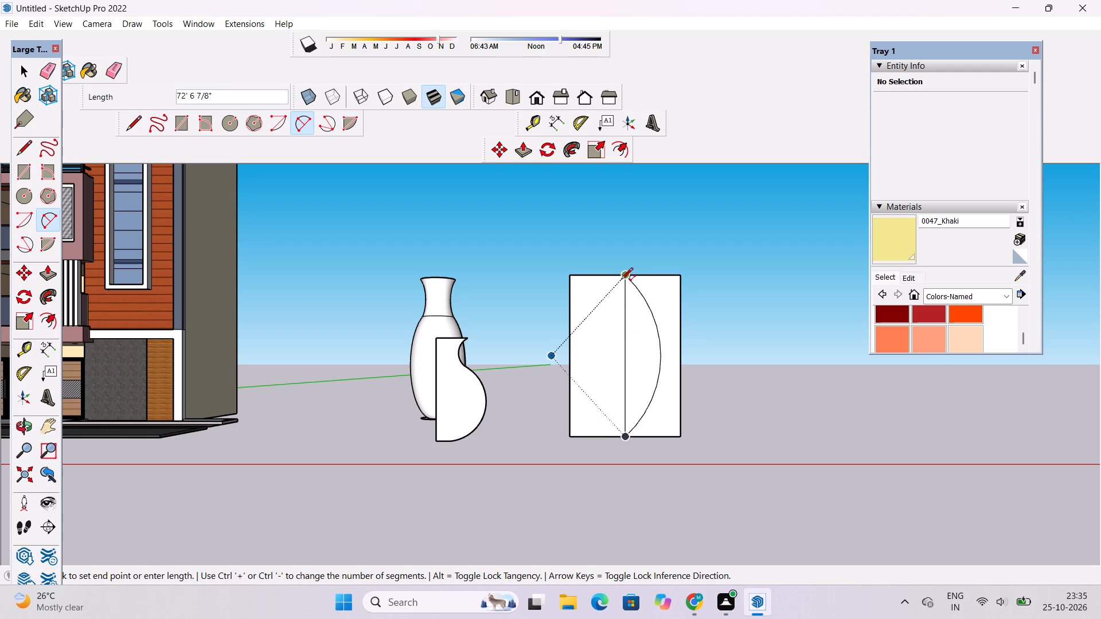
left_click(623, 276)
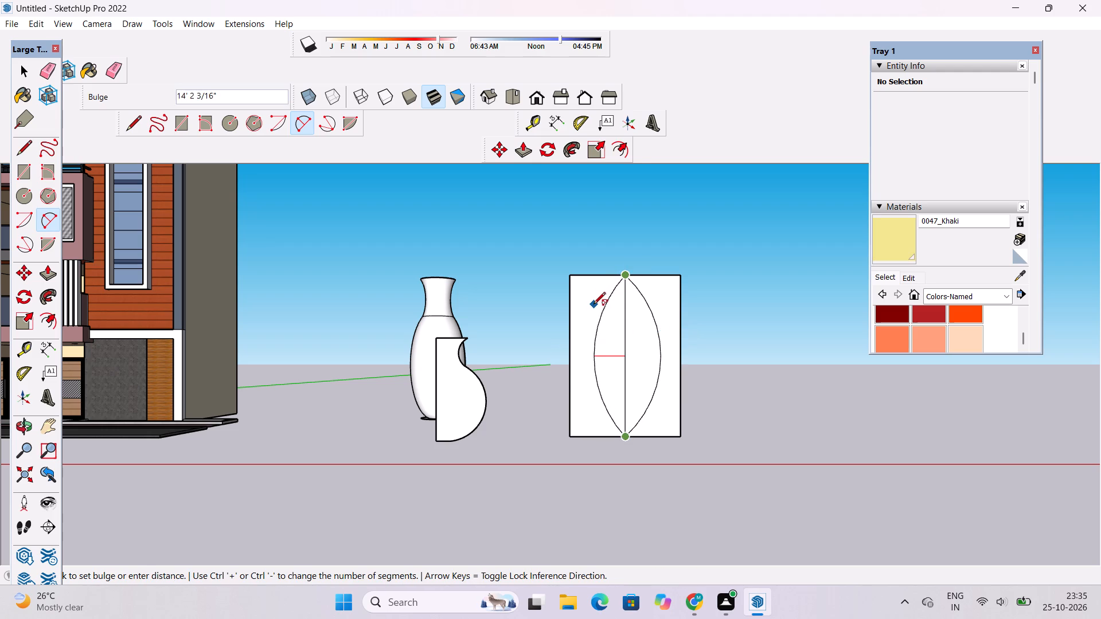
type("16")
key("apostrophe")
key("Return")
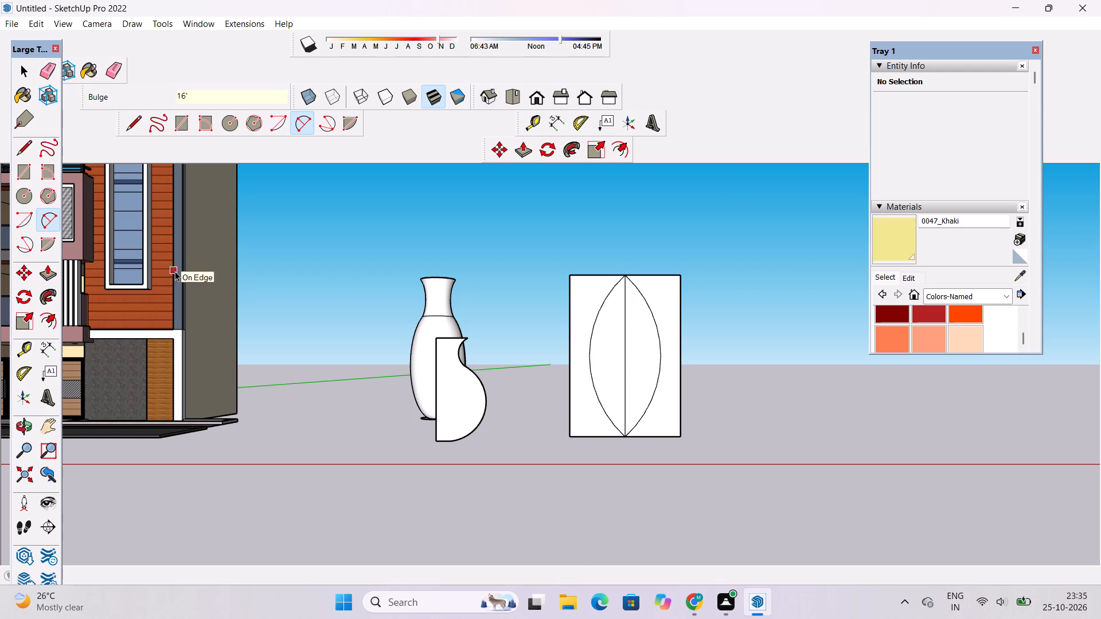
key("space")
Set the left arc's segment count to 60.
scroll(600, 284, "up", 5)
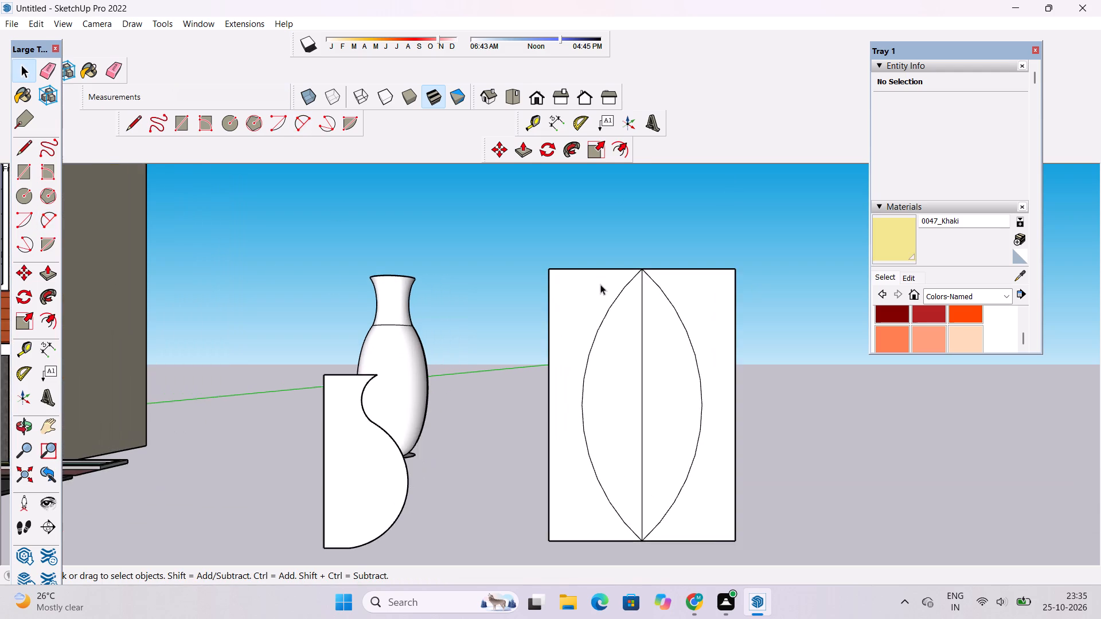
scroll(646, 303, "up", 6)
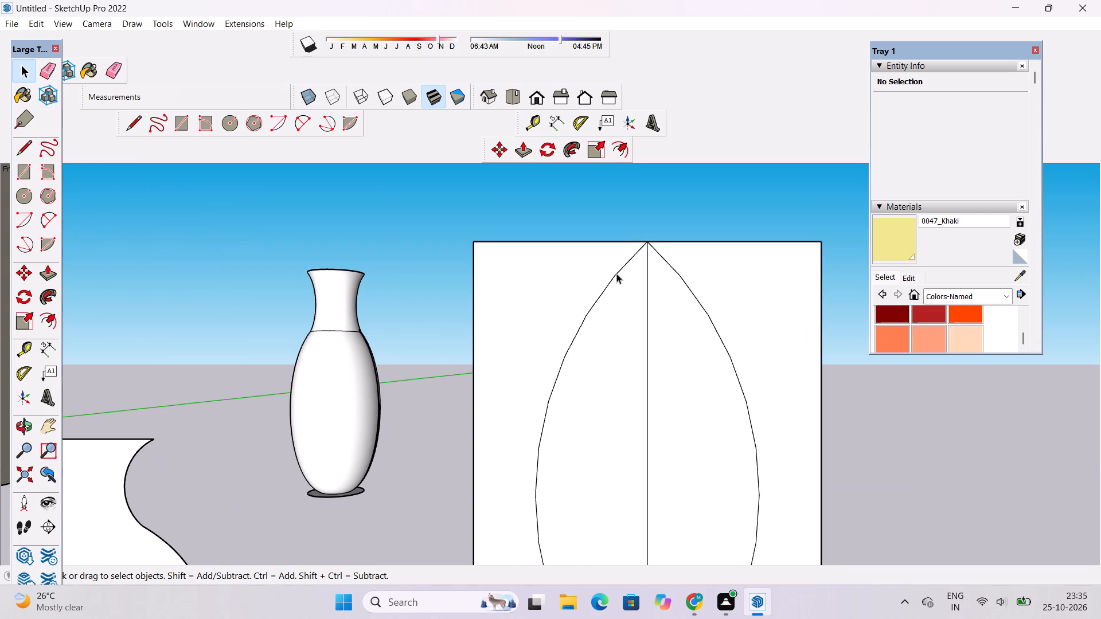
left_click(616, 273)
scroll(549, 282, "down", 10)
left_click(981, 132)
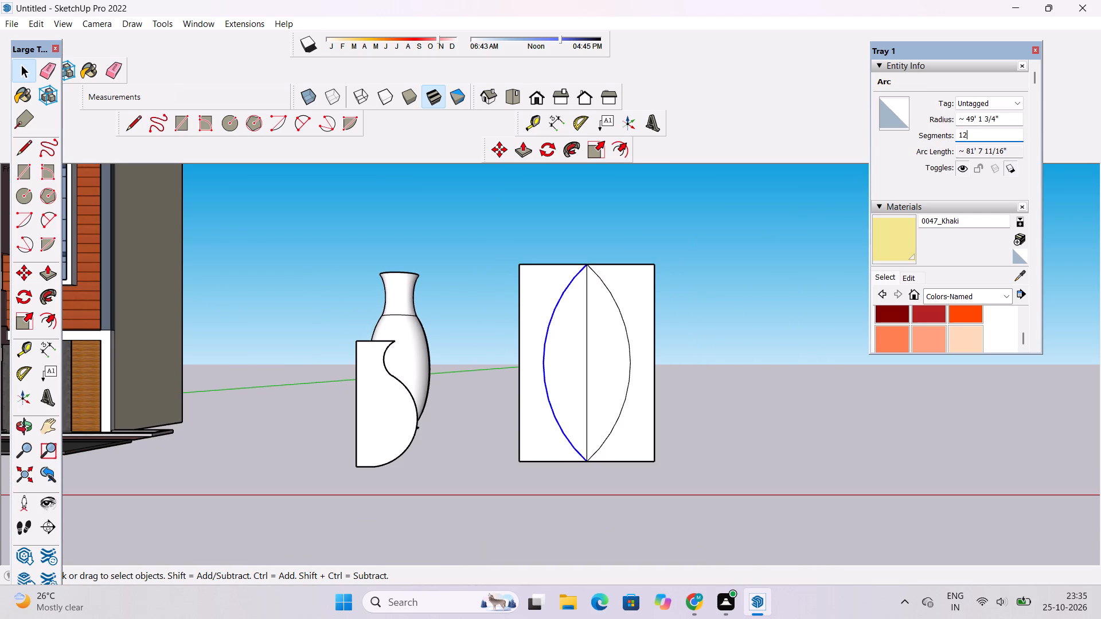
key("BackSpace")
key("BackSpace")
key("BackSpace")
key("BackSpace")
key("BackSpace")
key("BackSpace")
key("BackSpace")
key("BackSpace")
key("BackSpace")
key("BackSpace")
key("BackSpace")
key("BackSpace")
key("BackSpace")
key("BackSpace")
type("60")
key("Return")
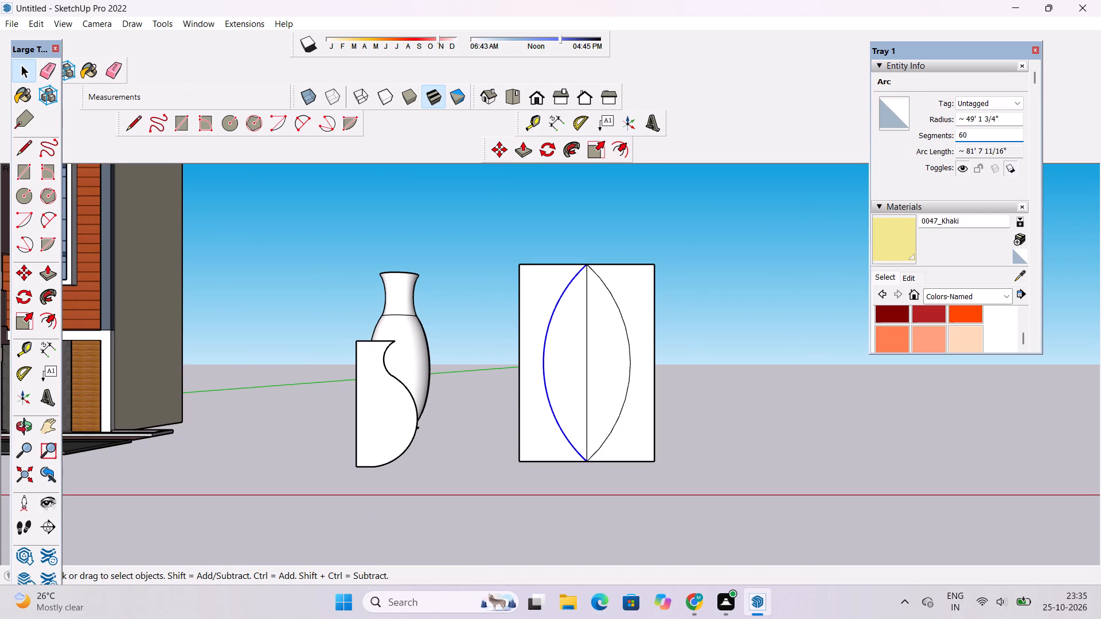
left_click(760, 384)
Set the leaf outline's right arc to 60 segments to match the left one.
scroll(633, 318, "up", 8)
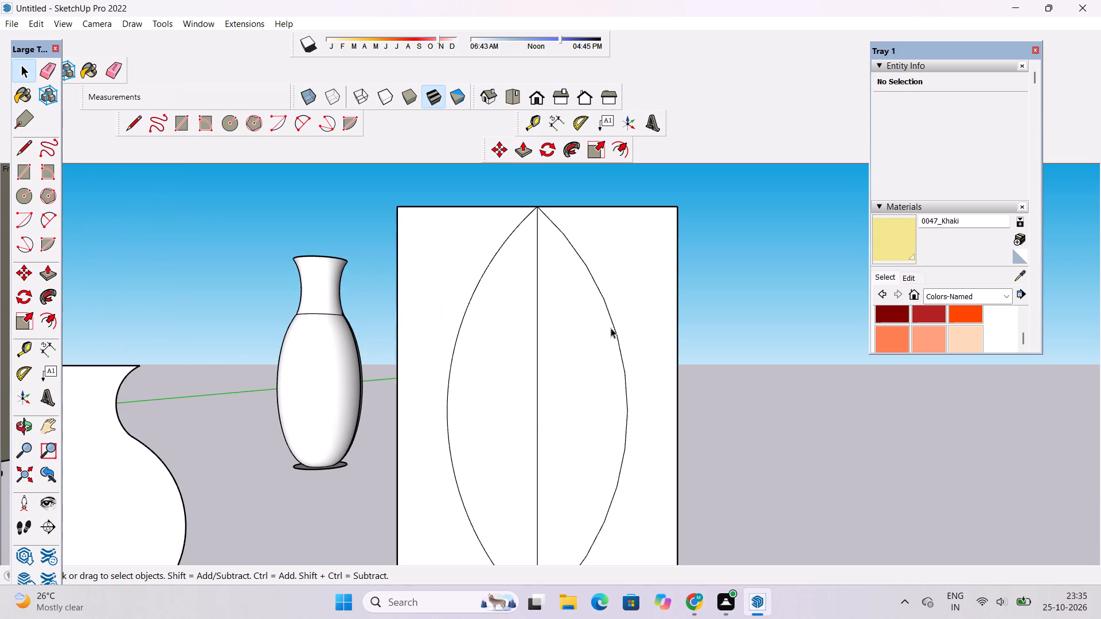
left_click(611, 328)
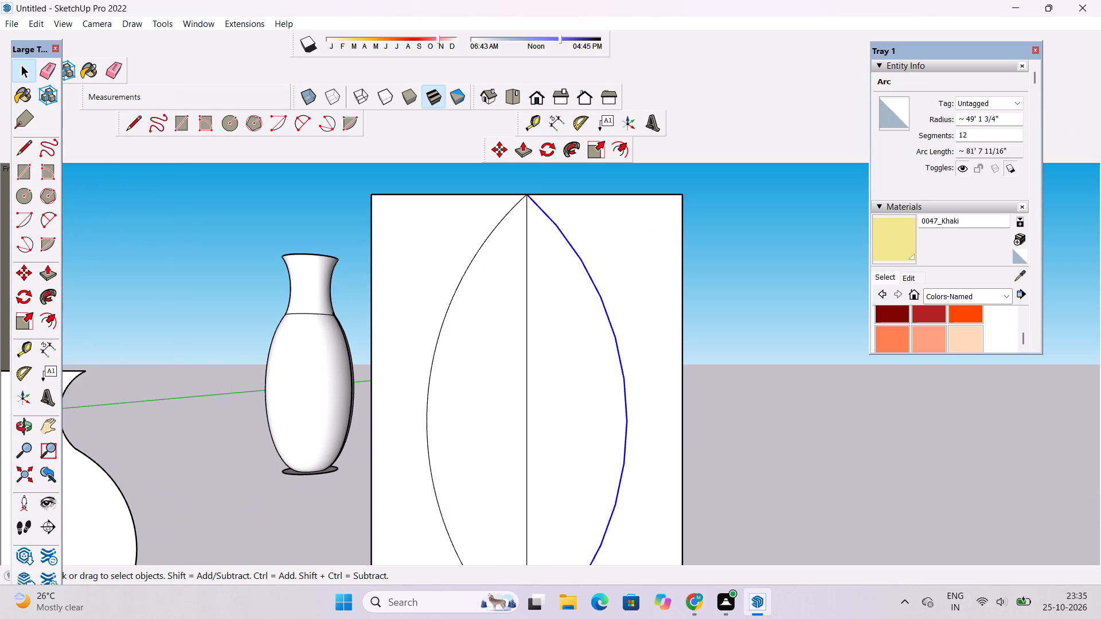
left_click(977, 136)
key("BackSpace")
key("BackSpace")
key("BackSpace")
key("BackSpace")
key("BackSpace")
key("BackSpace")
key("BackSpace")
key("BackSpace")
key("BackSpace")
key("BackSpace")
key("BackSpace")
key("BackSpace")
key("BackSpace")
key("BackSpace")
key("BackSpace")
key("BackSpace")
key("BackSpace")
type("60")
key("Return")
left_click(776, 358)
Erase the vertical centre line inside the leaf outline on the upright rectangle.
scroll(602, 352, "down", 4)
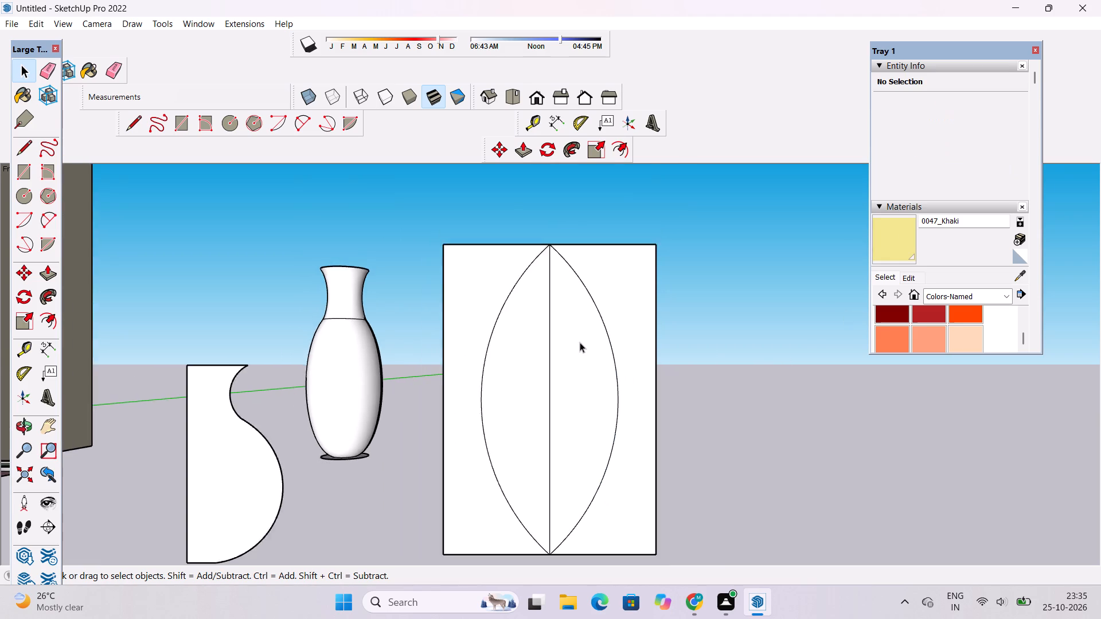
scroll(577, 339, "down", 2)
scroll(577, 339, "up", 1)
key("e")
left_click_drag(580, 331, 541, 366)
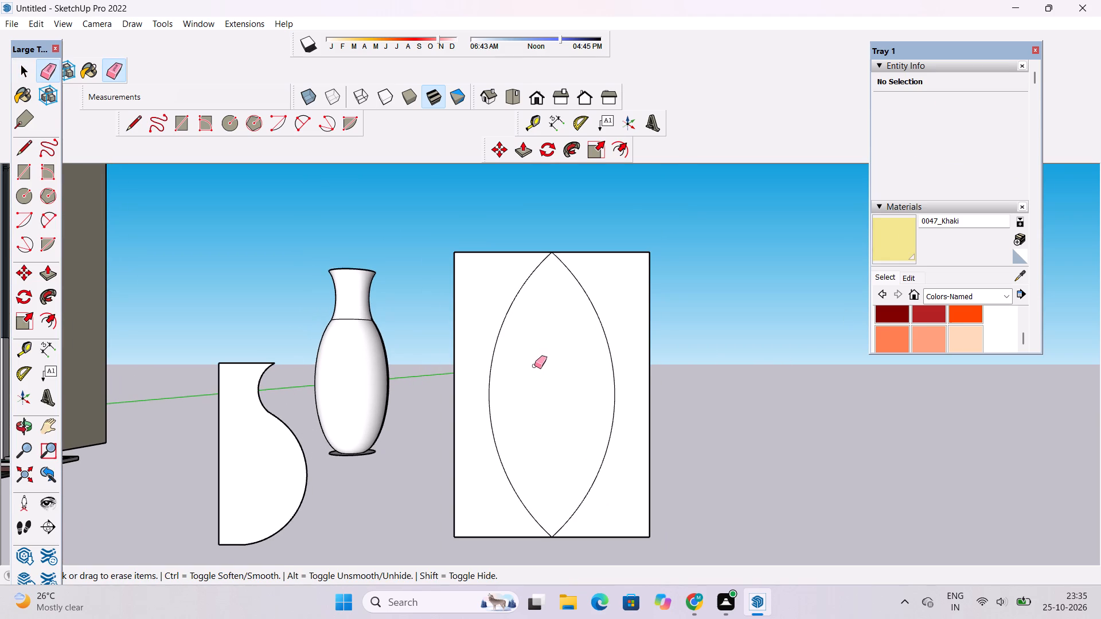
key("space")
Examine the house, the vase and the upright profiles from several angles and distances.
key("o")
scroll(569, 311, "down", 5)
left_click_drag(764, 322, 540, 350)
left_click_drag(381, 375, 408, 371, "shift")
left_click_drag(414, 371, 620, 369)
scroll(633, 357, "down", 3)
left_click_drag(725, 354, 645, 369, "shift")
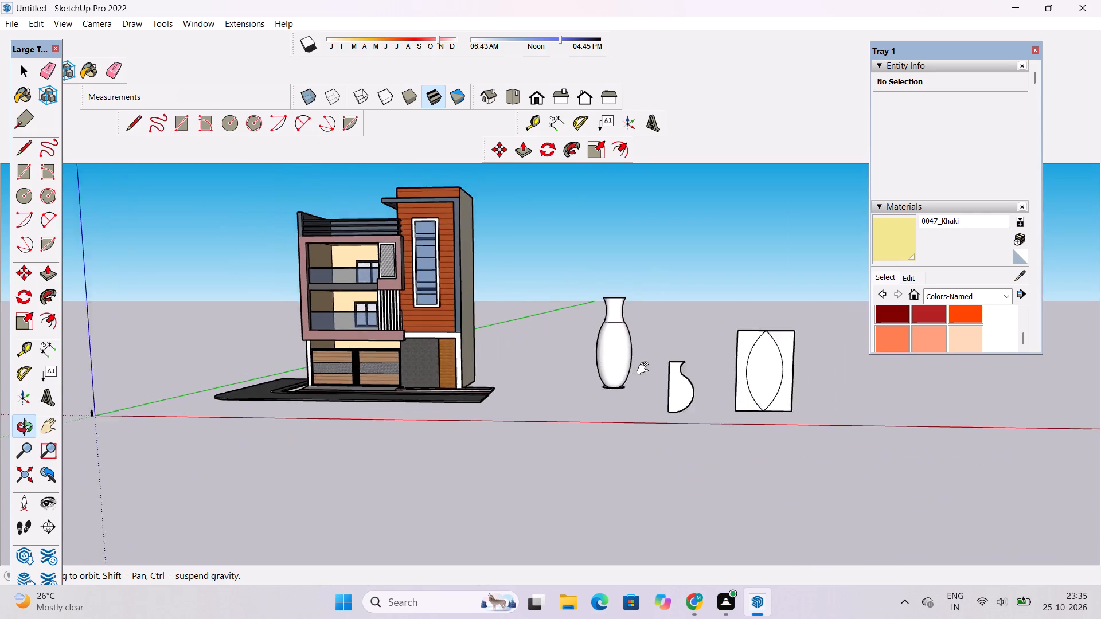
left_click_drag(645, 369, 647, 369, "shift")
left_click_drag(642, 369, 1100, 459)
scroll(682, 308, "up", 5)
left_click_drag(682, 308, 682, 339, "shift")
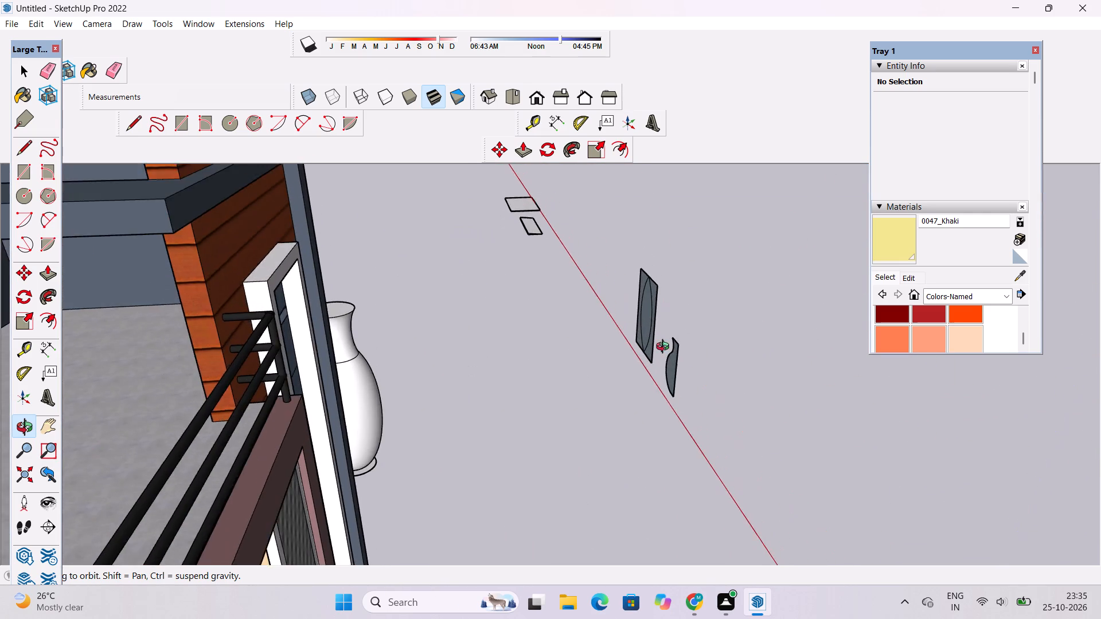
left_click_drag(665, 348, 658, 276)
scroll(678, 397, "up", 6)
scroll(638, 378, "down", 10)
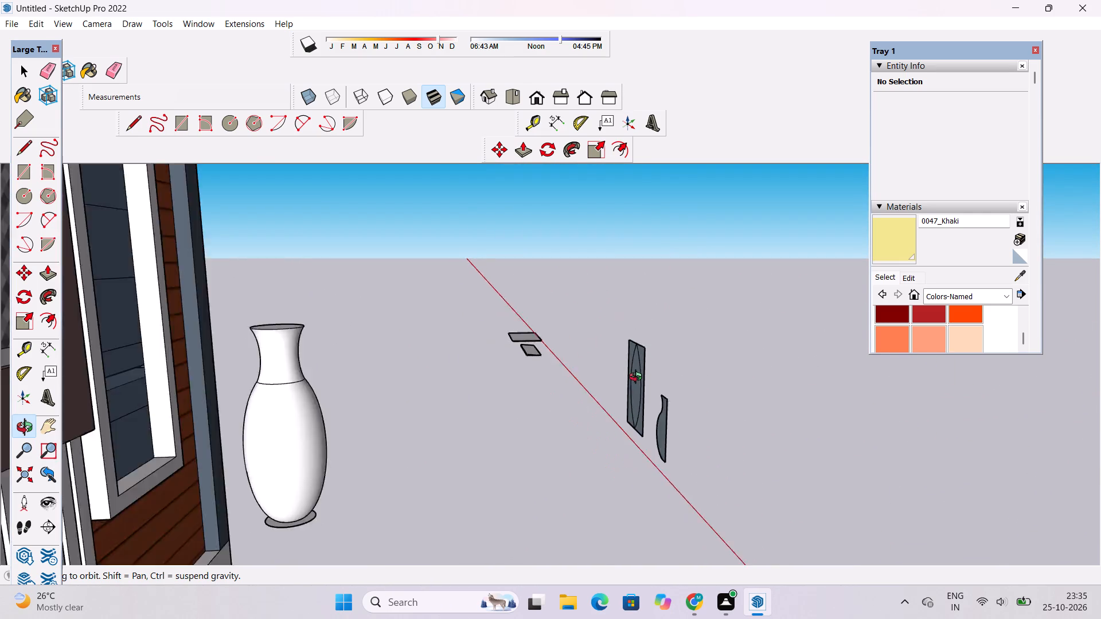
scroll(638, 378, "down", 3)
left_click_drag(873, 408, 441, 445)
left_click(435, 445, "shift")
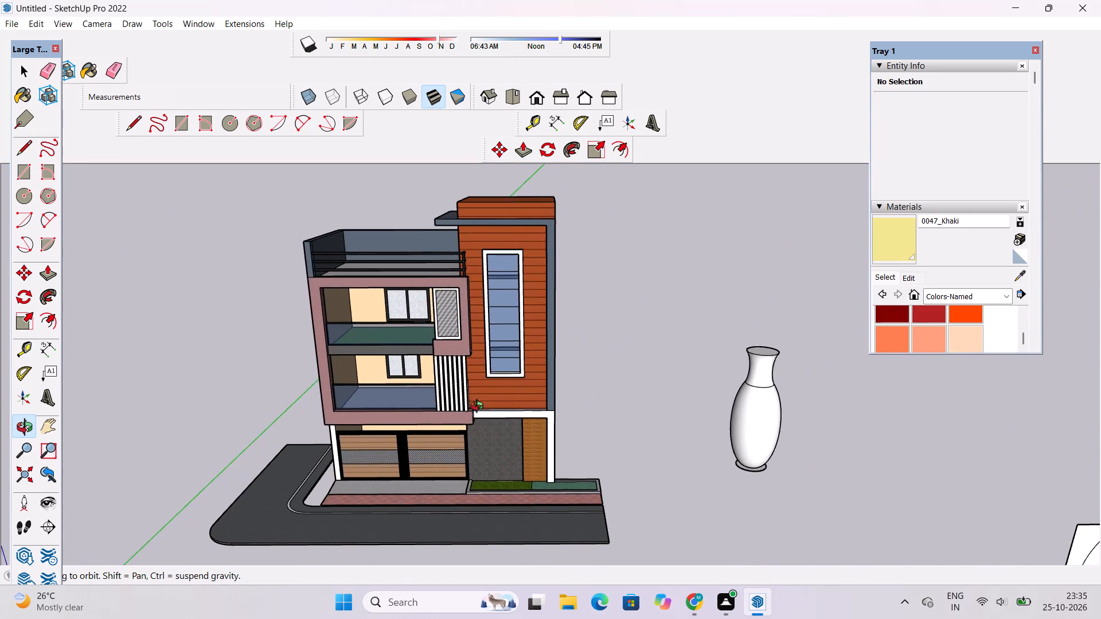
scroll(479, 408, "down", 6)
left_click_drag(485, 434, 494, 407, "shift")
left_click_drag(507, 414, 540, 373)
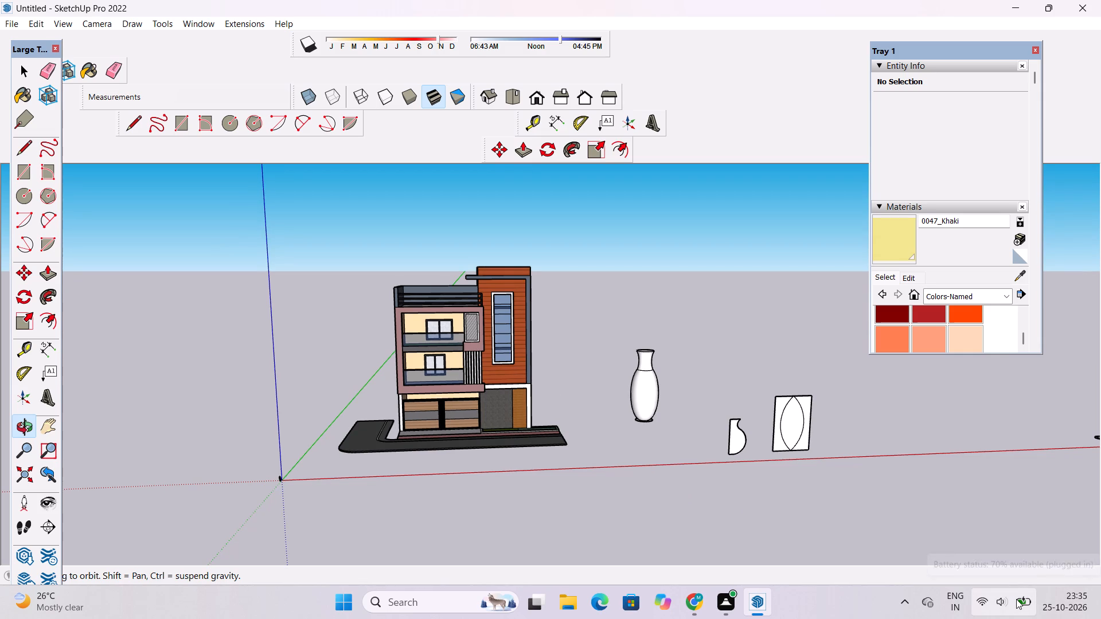
left_click(662, 453, "shift")
left_click_drag(654, 458, 656, 459)
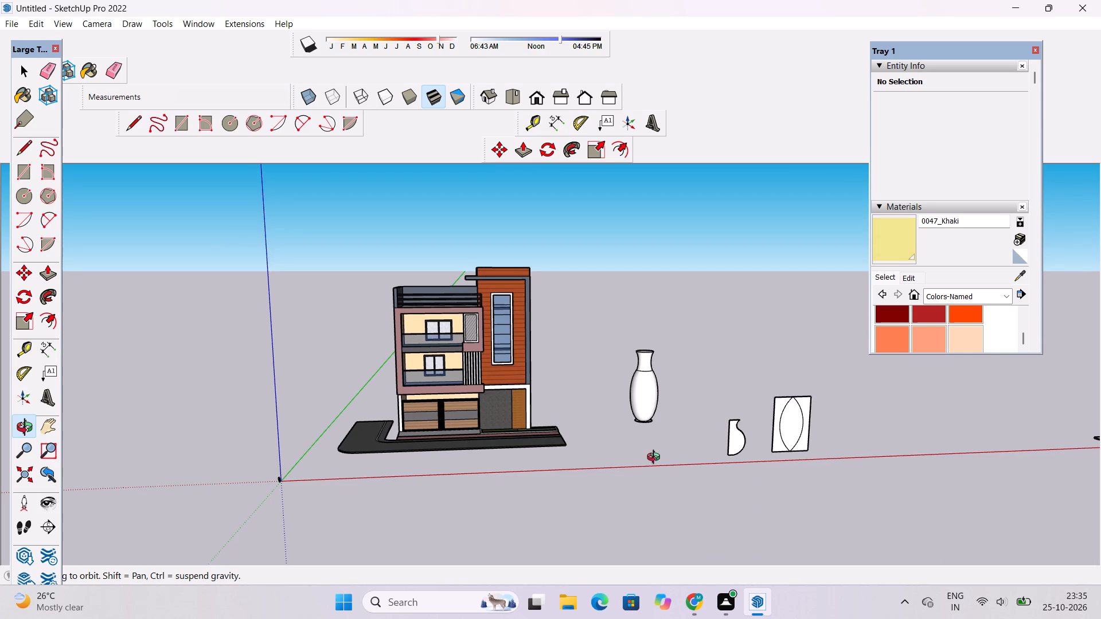
left_click_drag(656, 459, 725, 454)
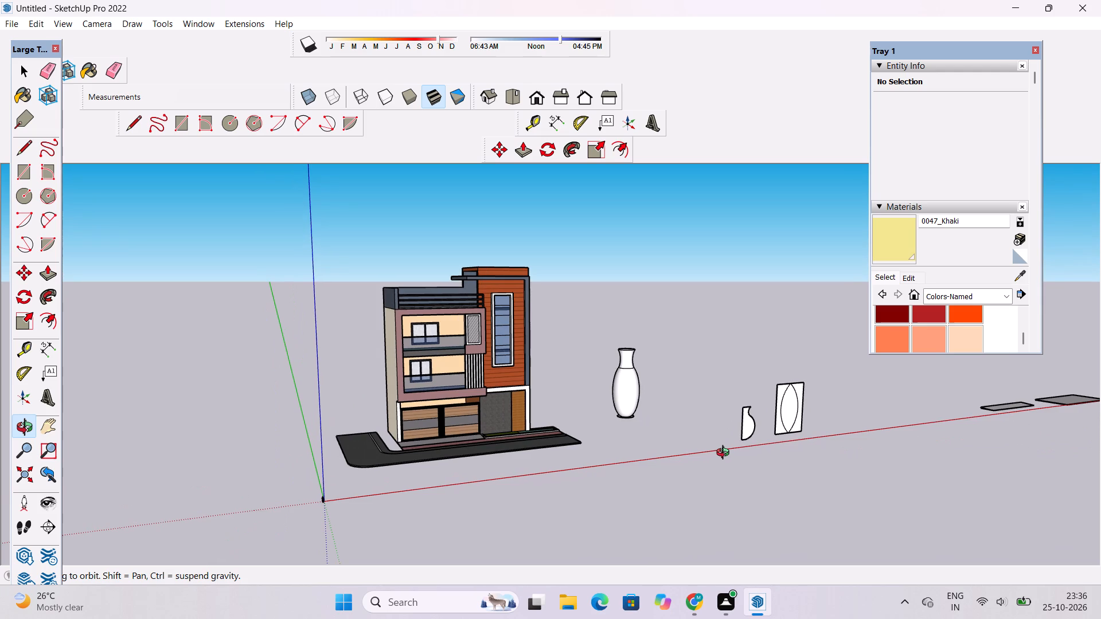
left_click_drag(601, 439, 598, 454, "shift")
scroll(448, 460, "up", 3)
left_click_drag(291, 428, 324, 421)
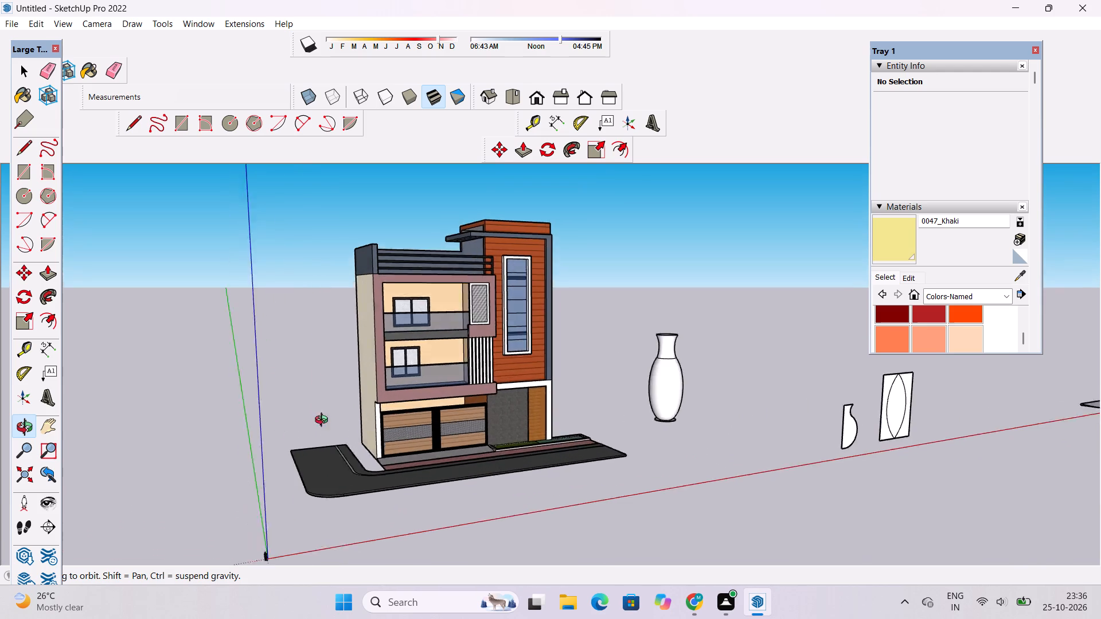
left_click_drag(324, 421, 797, 397)
left_click_drag(827, 397, 892, 397)
left_click_drag(907, 397, 931, 397)
left_click_drag(924, 401, 675, 437)
left_click_drag(532, 305, 546, 345, "shift")
left_click_drag(806, 348, 389, 370)
left_click_drag(358, 370, 444, 385, "shift")
left_click_drag(611, 410, 533, 347)
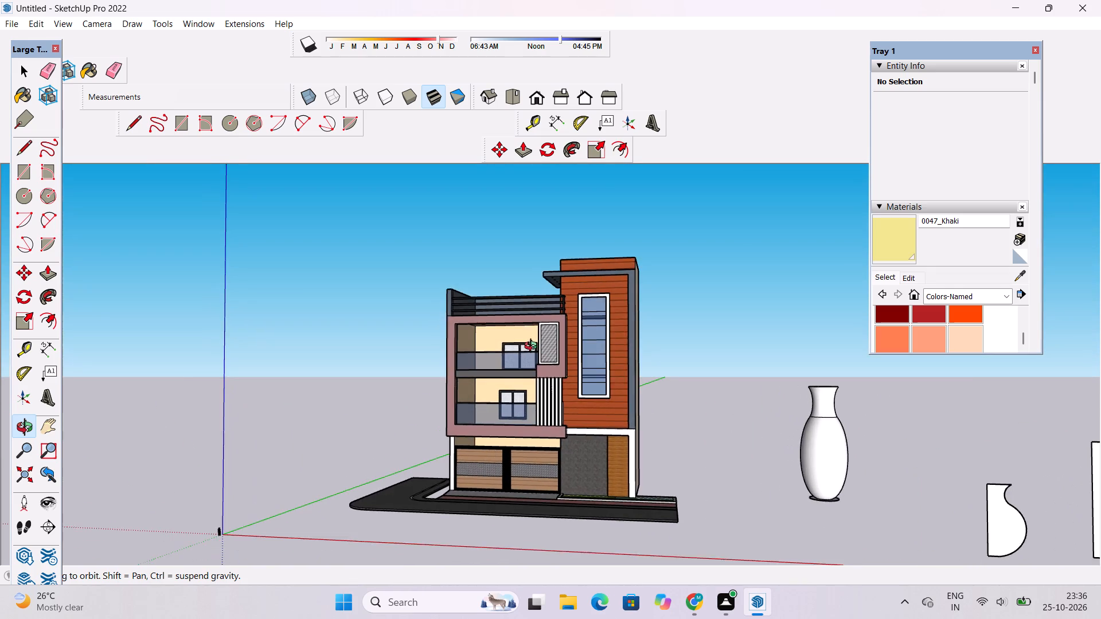
scroll(494, 418, "up", 4)
left_click_drag(490, 418, 478, 377, "shift")
scroll(492, 236, "up", 4)
left_click_drag(492, 236, 490, 272, "shift")
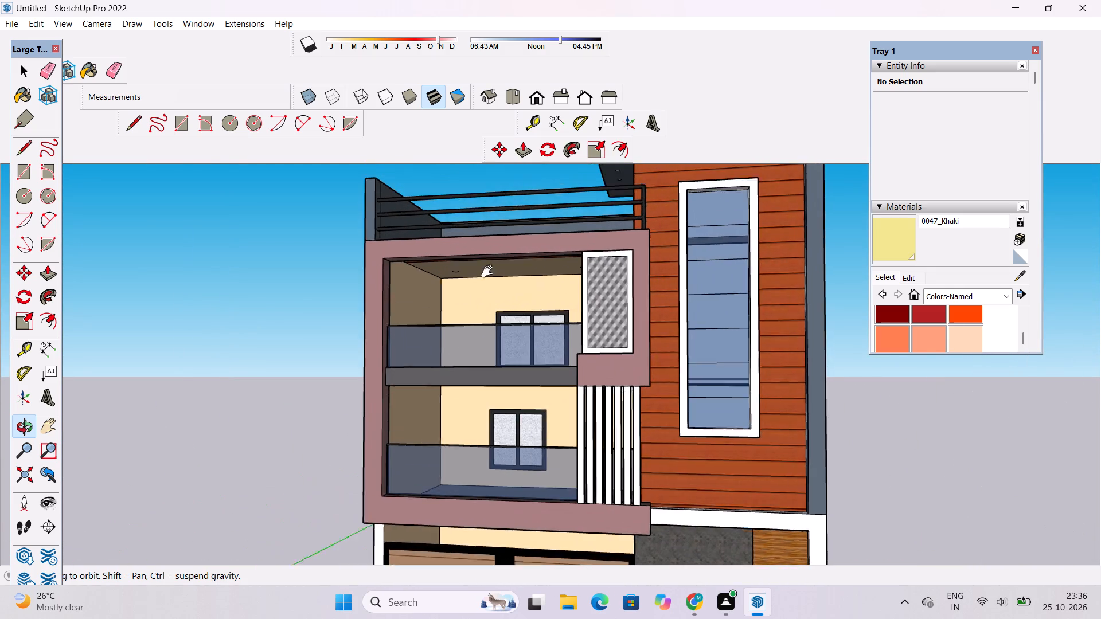
left_click_drag(490, 272, 487, 280, "shift")
left_click_drag(425, 312, 516, 174)
left_click_drag(532, 172, 830, 189)
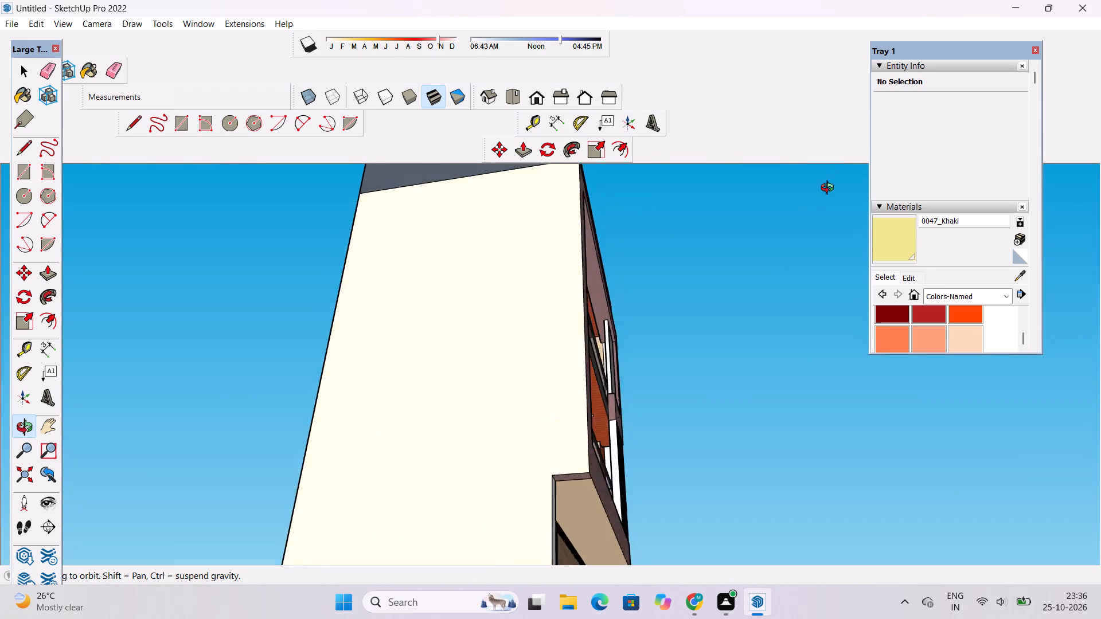
left_click_drag(830, 189, 767, 252)
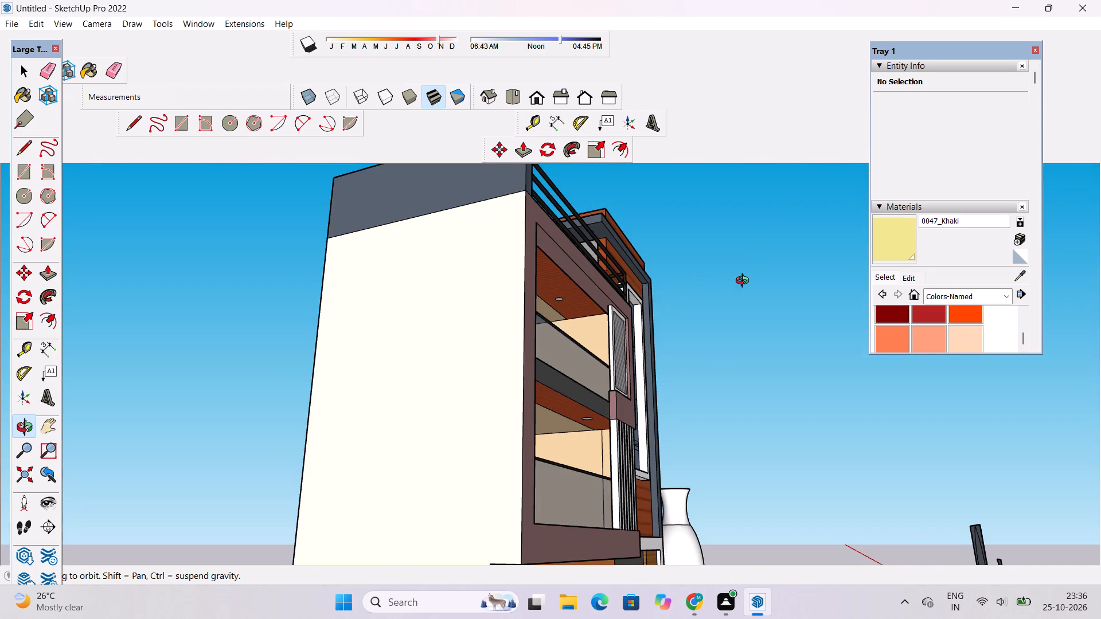
scroll(745, 282, "down", 1)
left_click_drag(764, 276, 692, 322, "shift")
left_click_drag(701, 324, 626, 365)
scroll(617, 367, "down", 5)
left_click_drag(643, 344, 642, 367, "shift")
left_click_drag(639, 370, 412, 413)
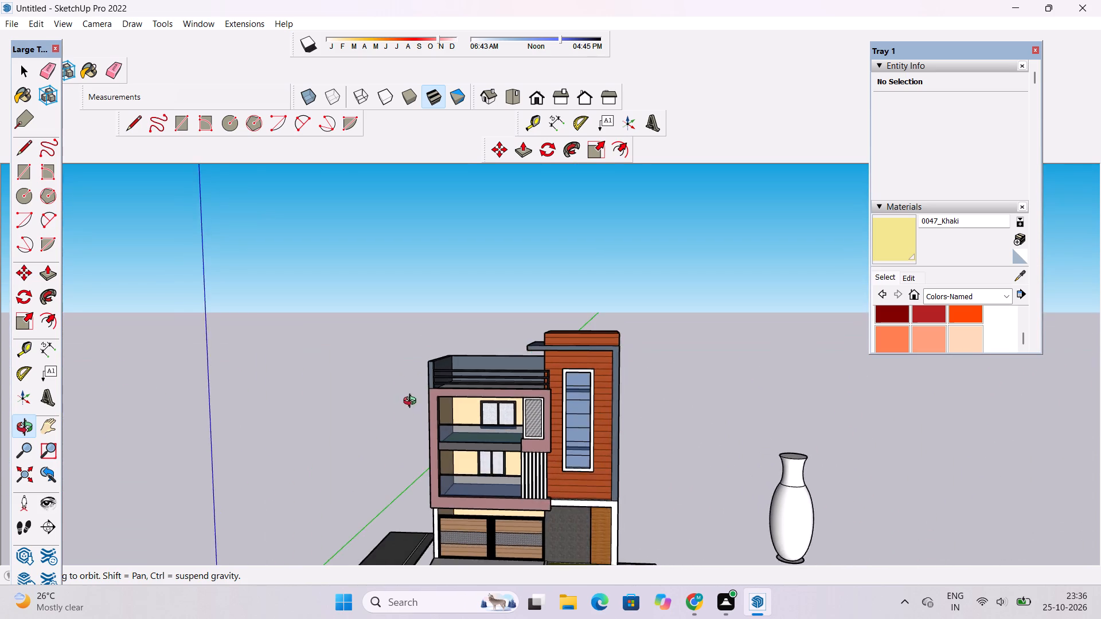
scroll(423, 393, "up", 2)
left_click_drag(424, 391, 424, 406, "shift")
left_click_drag(424, 406, 433, 426)
left_click_drag(433, 426, 630, 495)
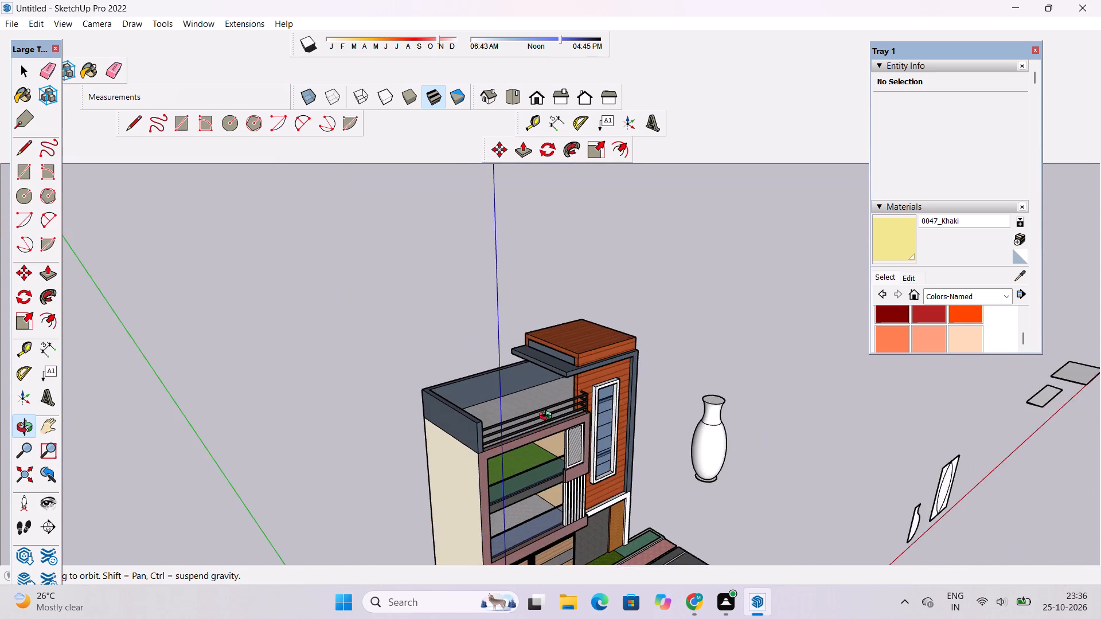
Lower the top face of the roof terrace's parapet wall by about 1' 10" with Push/Pull.
scroll(548, 417, "up", 4)
left_click_drag(506, 420, 506, 448, "shift")
left_click_drag(431, 454, 507, 444)
scroll(518, 392, "up", 2)
left_click_drag(509, 399, 506, 406, "shift")
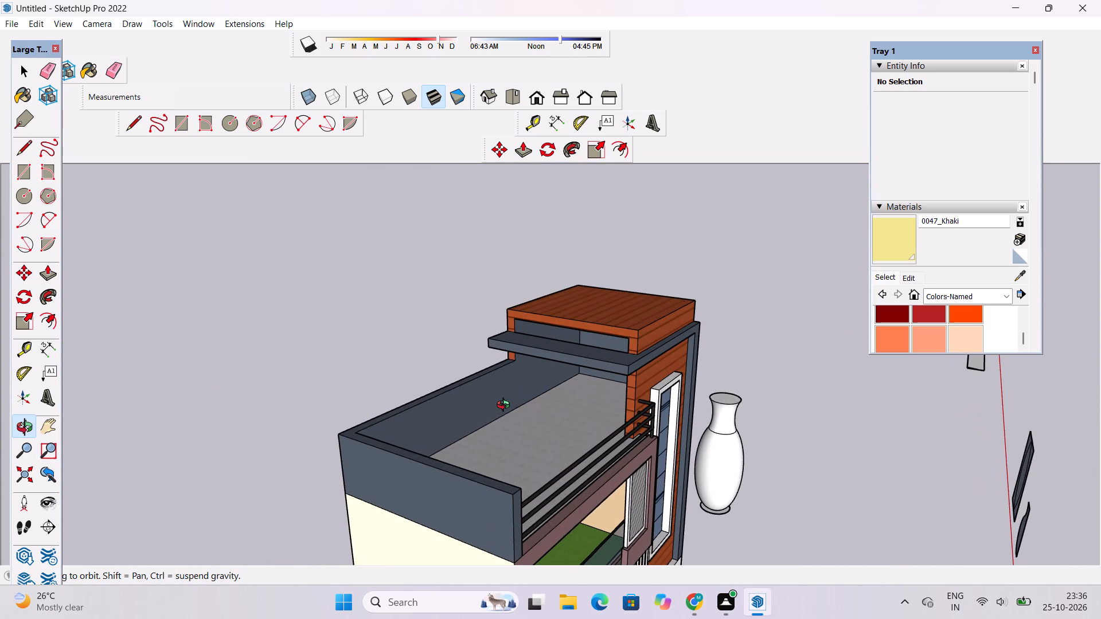
key("p")
scroll(396, 391, "down", 1)
scroll(421, 445, "up", 2)
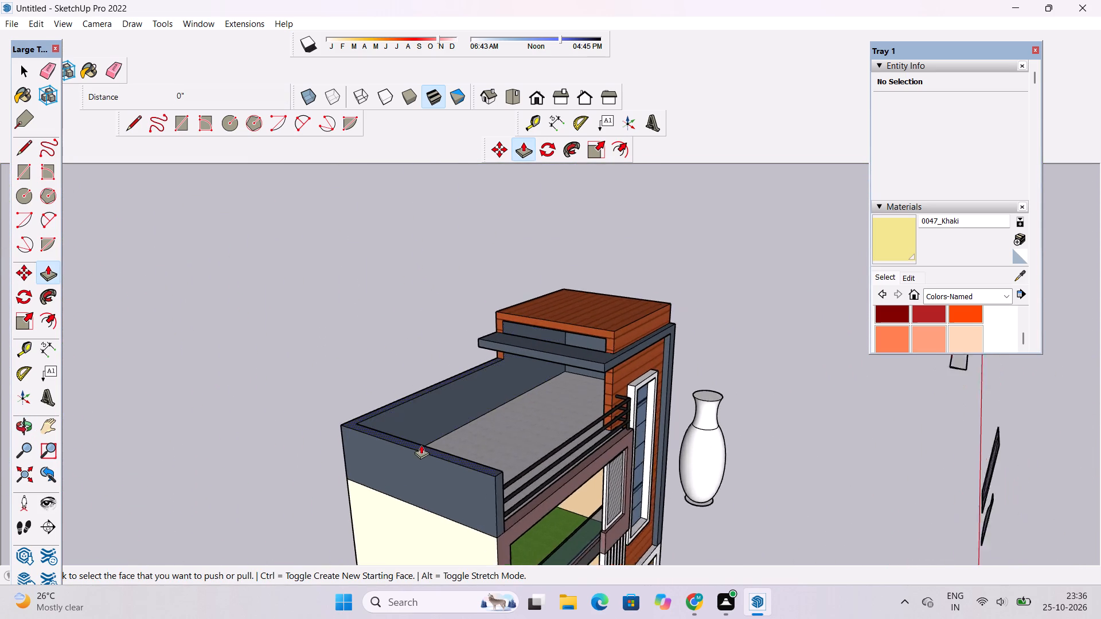
scroll(421, 445, "up", 2)
left_click(446, 453)
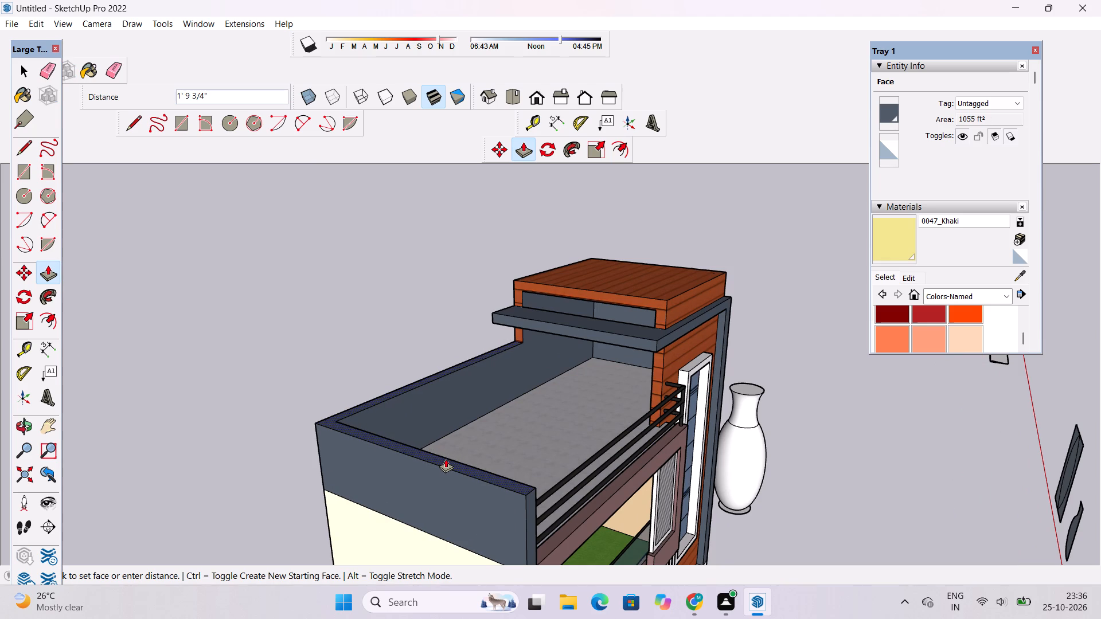
left_click(446, 459)
Examine the roof terrace's parapet, the canopy and the front facade with its balconies.
key("o")
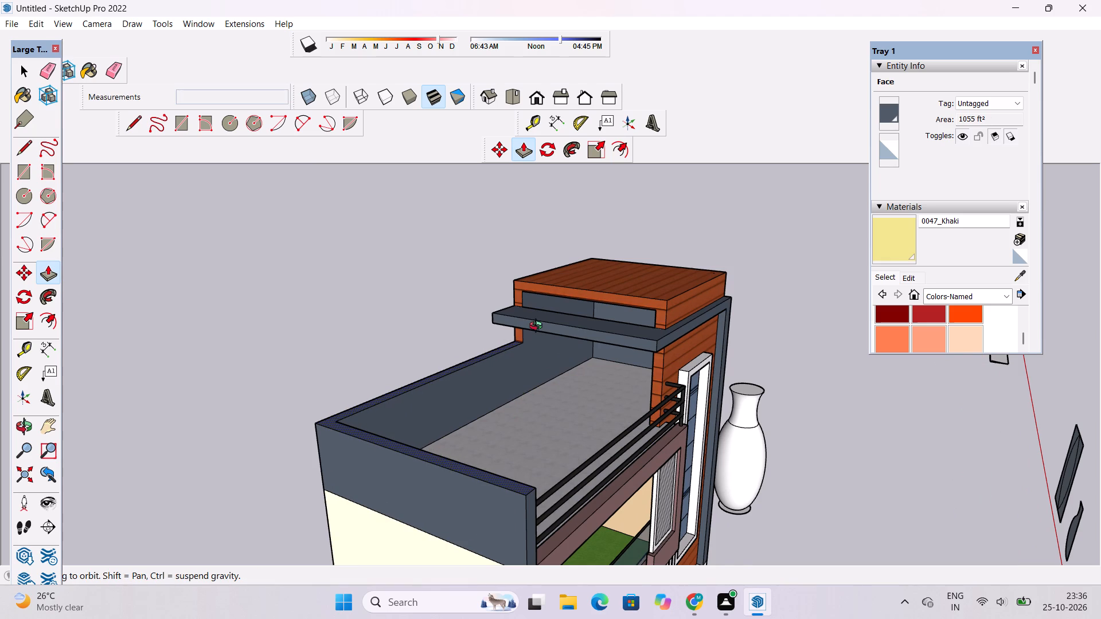
scroll(546, 297, "up", 5)
scroll(502, 348, "up", 3)
scroll(514, 398, "up", 5)
scroll(499, 408, "down", 2)
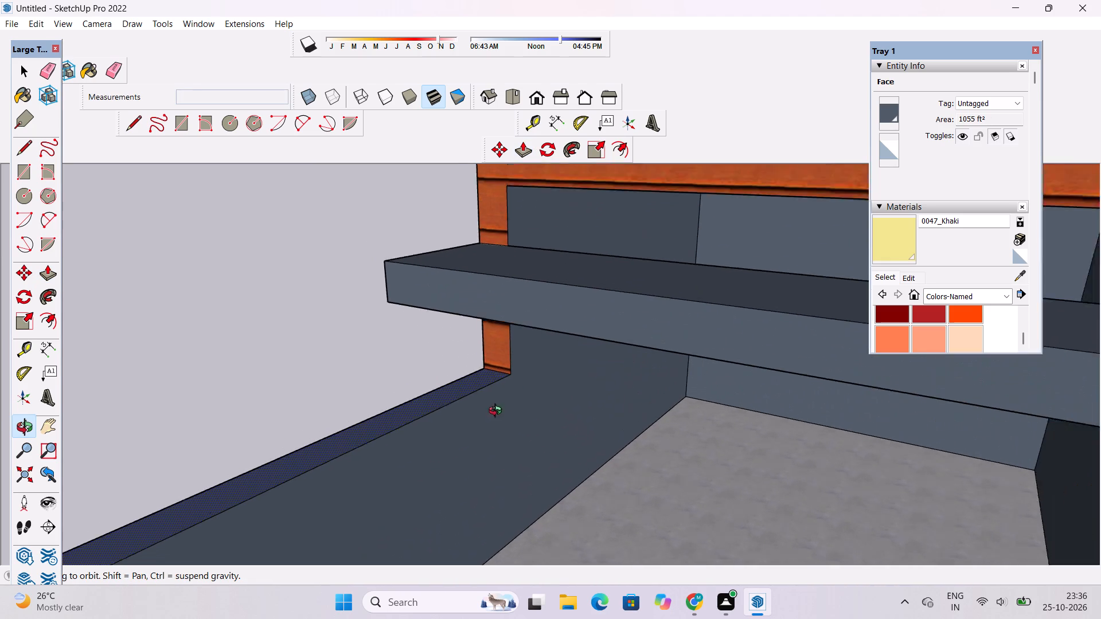
scroll(498, 412, "down", 4)
left_click_drag(829, 489, 708, 378)
scroll(648, 357, "down", 6)
left_click_drag(645, 362, 638, 416)
key("space")
left_click(446, 331)
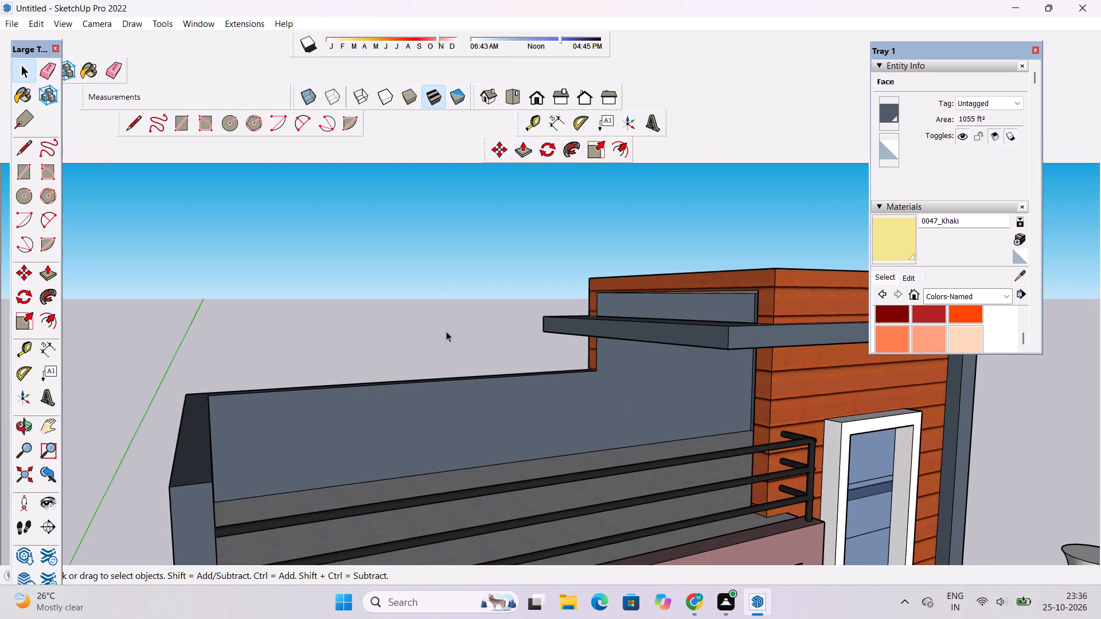
key("o")
scroll(448, 334, "down", 3)
left_click_drag(508, 395, 482, 356, "shift")
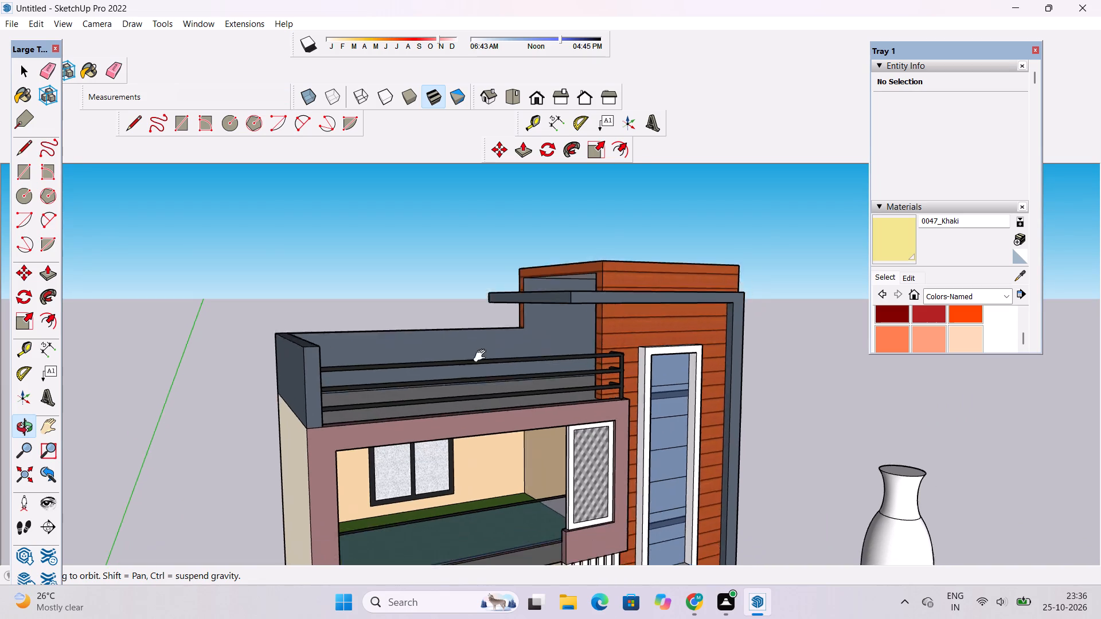
left_click_drag(482, 356, 321, 343, "shift")
scroll(320, 359, "down", 1)
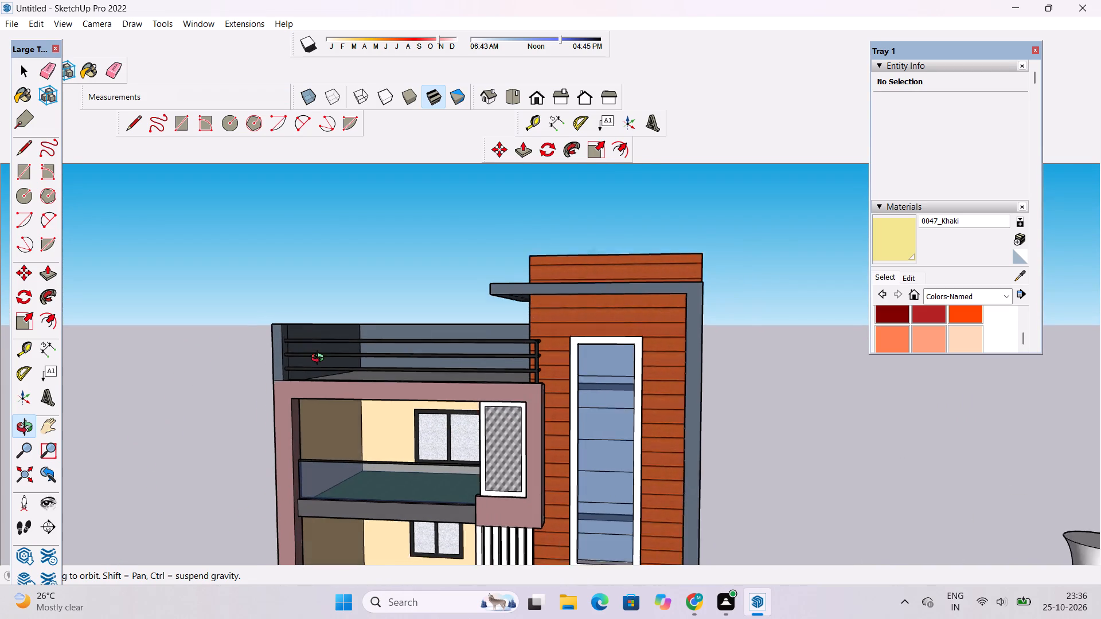
scroll(320, 359, "down", 1)
left_click_drag(306, 433, 364, 291)
left_click_drag(373, 305, 570, 405)
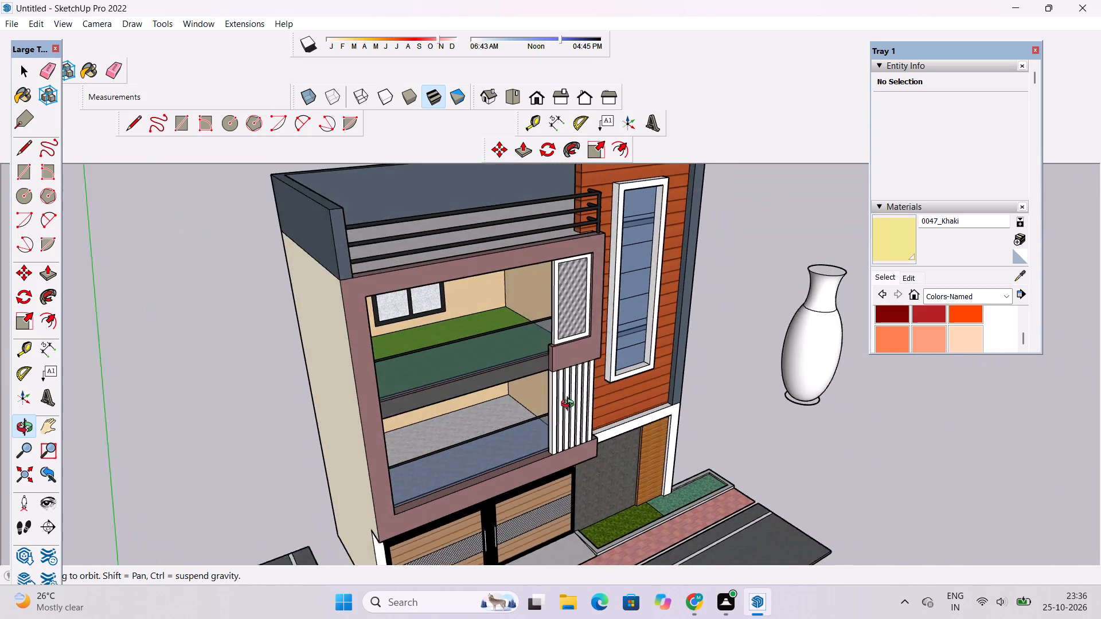
left_click_drag(570, 405, 587, 397)
left_click_drag(474, 360, 474, 378, "shift")
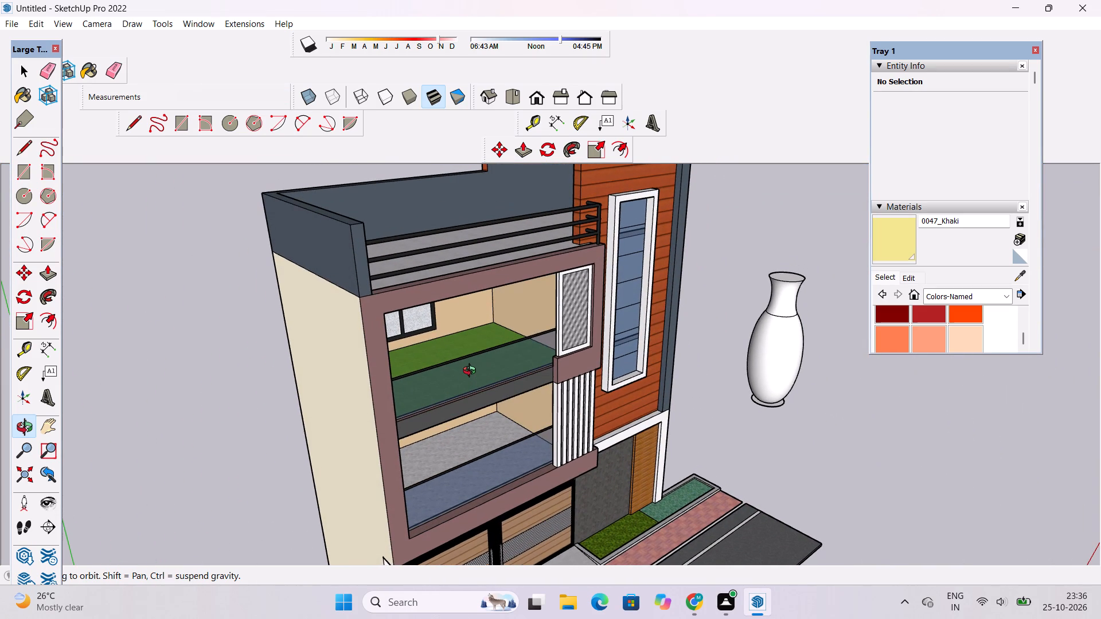
left_click_drag(519, 428, 407, 367)
left_click_drag(403, 449, 419, 382, "shift")
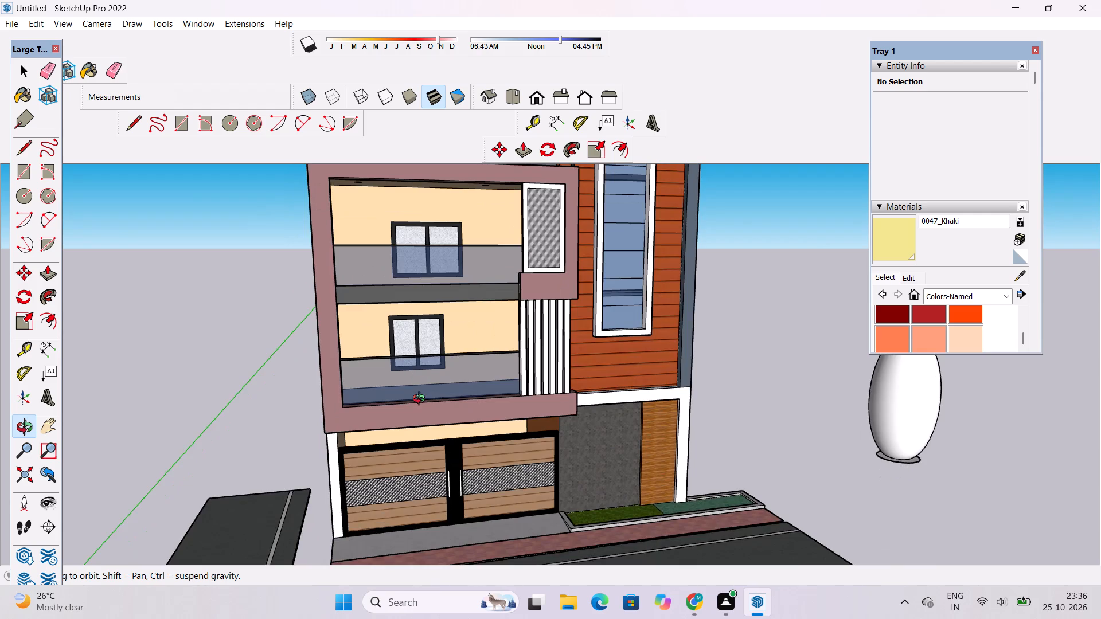
Place a vertical guide 32' from the left end of the lower balcony's glass railing.
scroll(421, 401, "up", 5)
left_click_drag(417, 374, 419, 389)
left_click_drag(417, 396, 368, 433)
scroll(291, 408, "up", 1)
left_click_drag(309, 405, 337, 422, "shift")
left_click_drag(329, 425, 322, 427)
key("t")
scroll(310, 409, "up", 9)
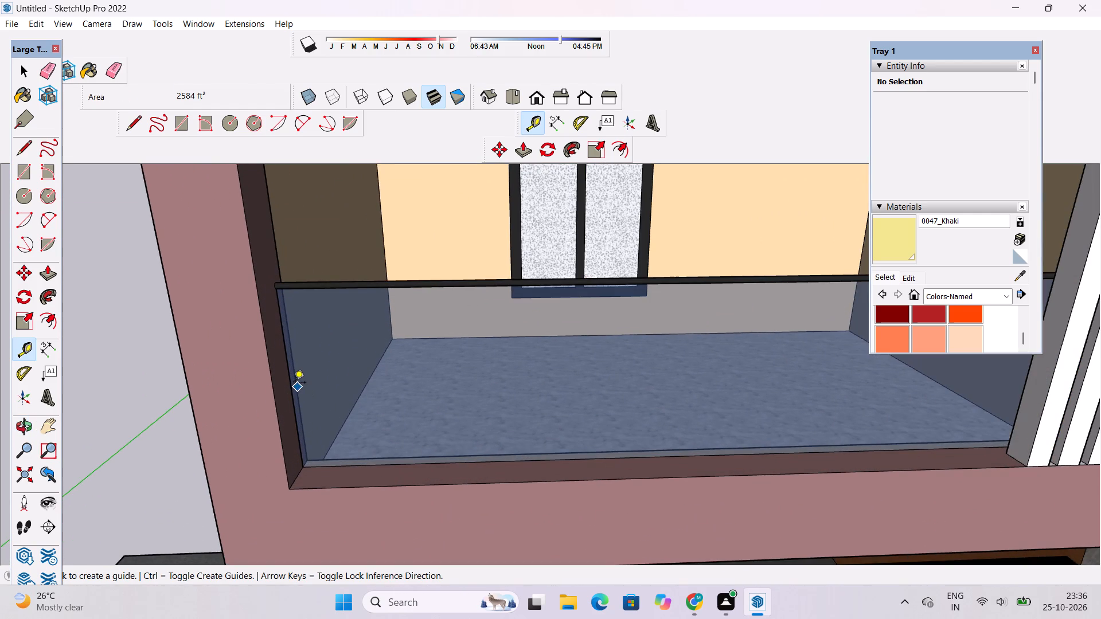
left_click(292, 382)
scroll(292, 379, "down", 3)
scroll(396, 374, "down", 2)
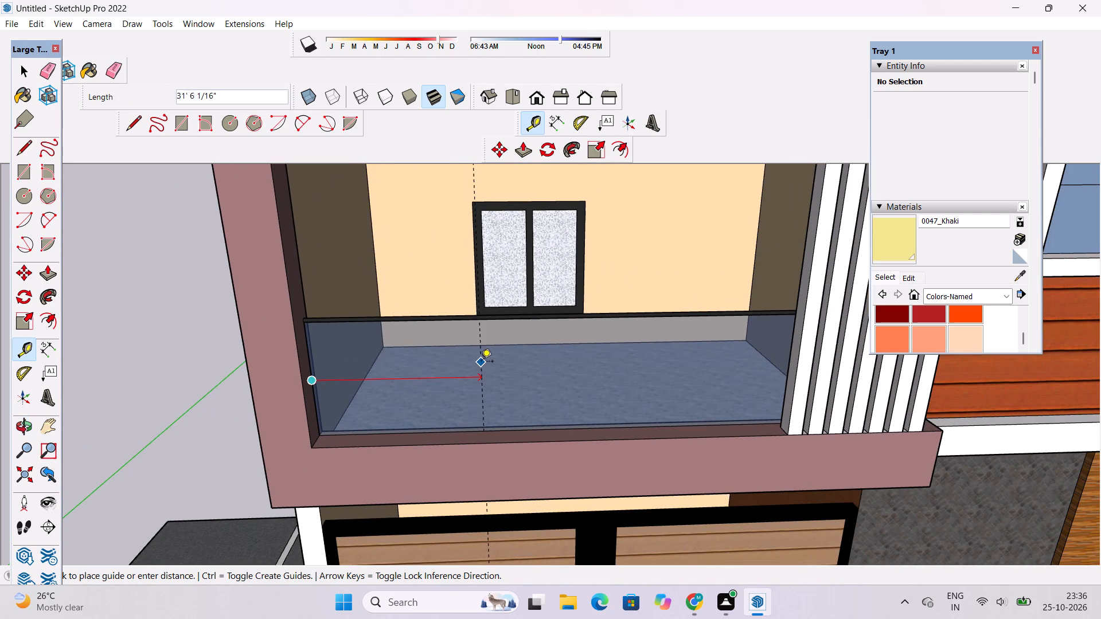
type("32'")
key("Return")
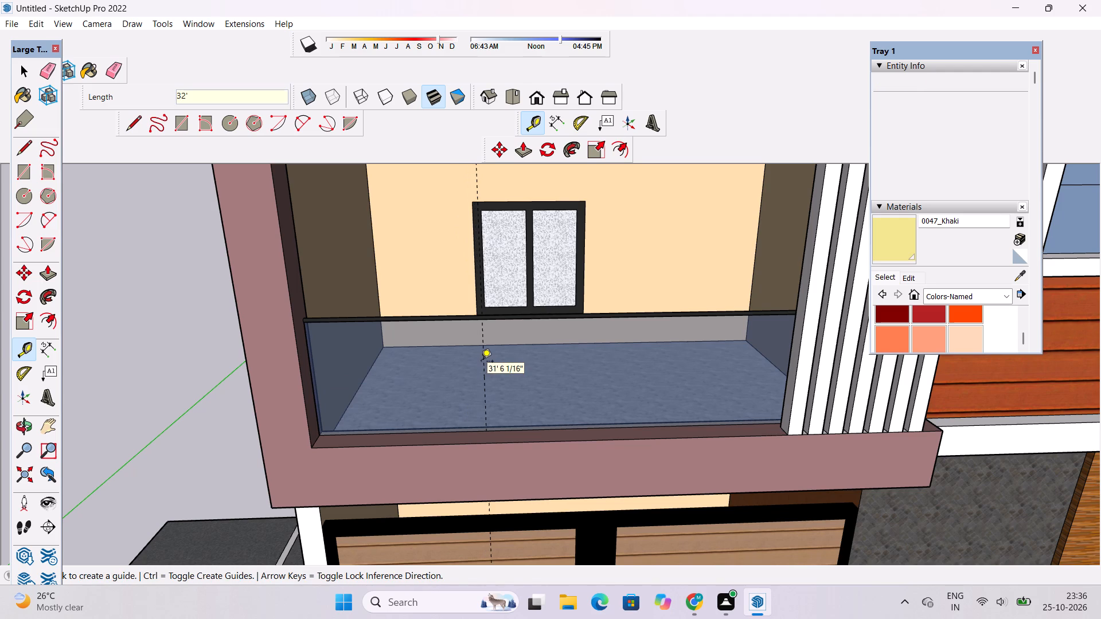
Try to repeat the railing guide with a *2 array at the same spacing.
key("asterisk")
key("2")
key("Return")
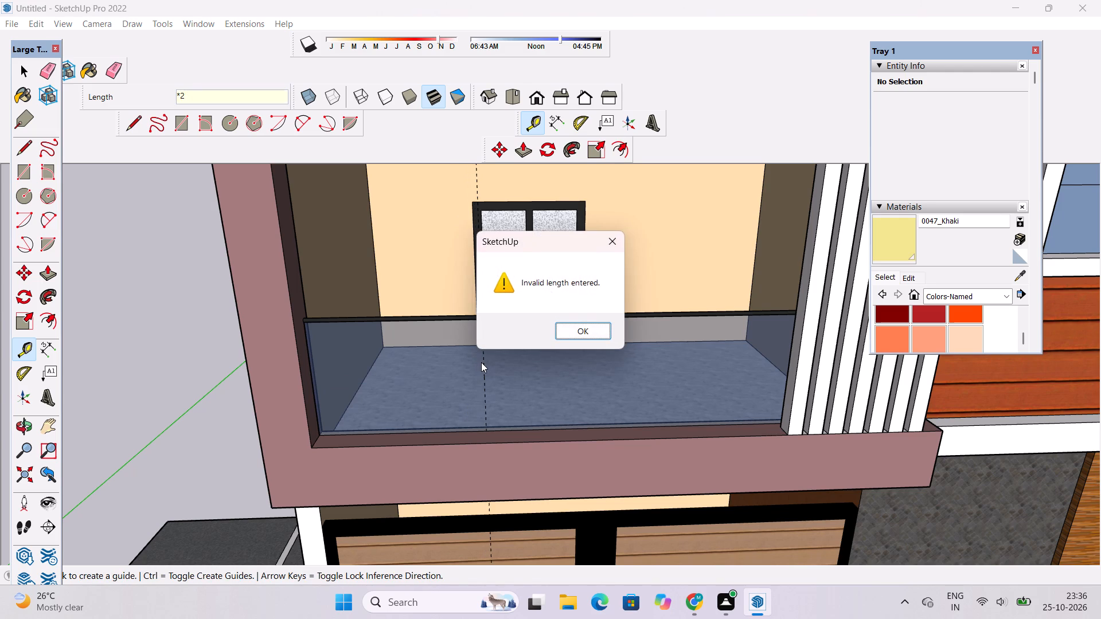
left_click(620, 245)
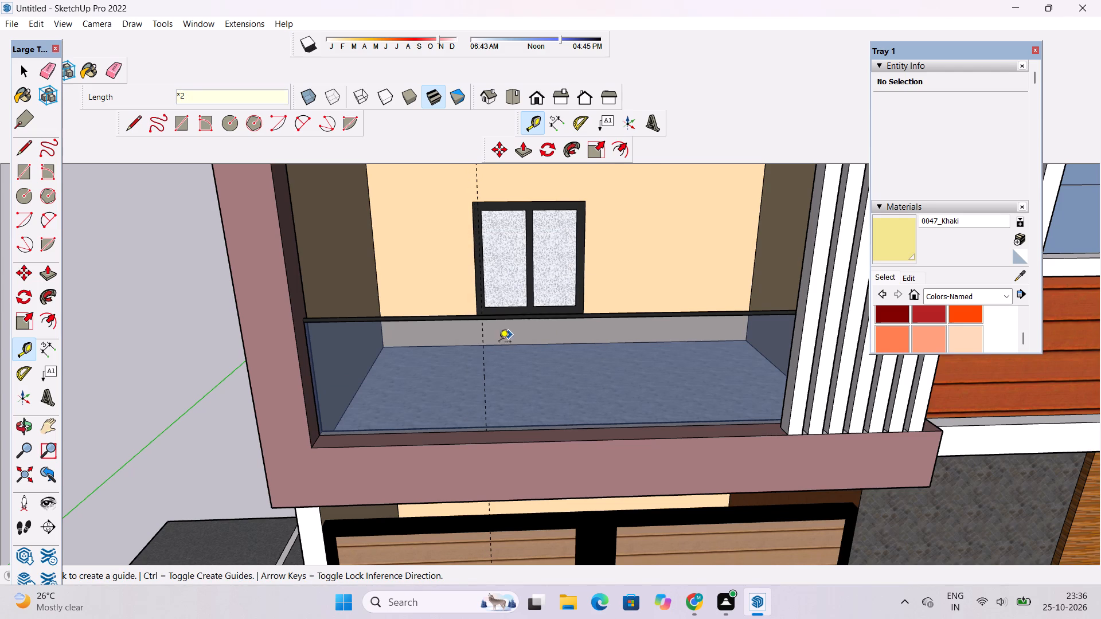
Place a second vertical guide 30' from the first one across the lower balcony's glass railing.
left_click(482, 345)
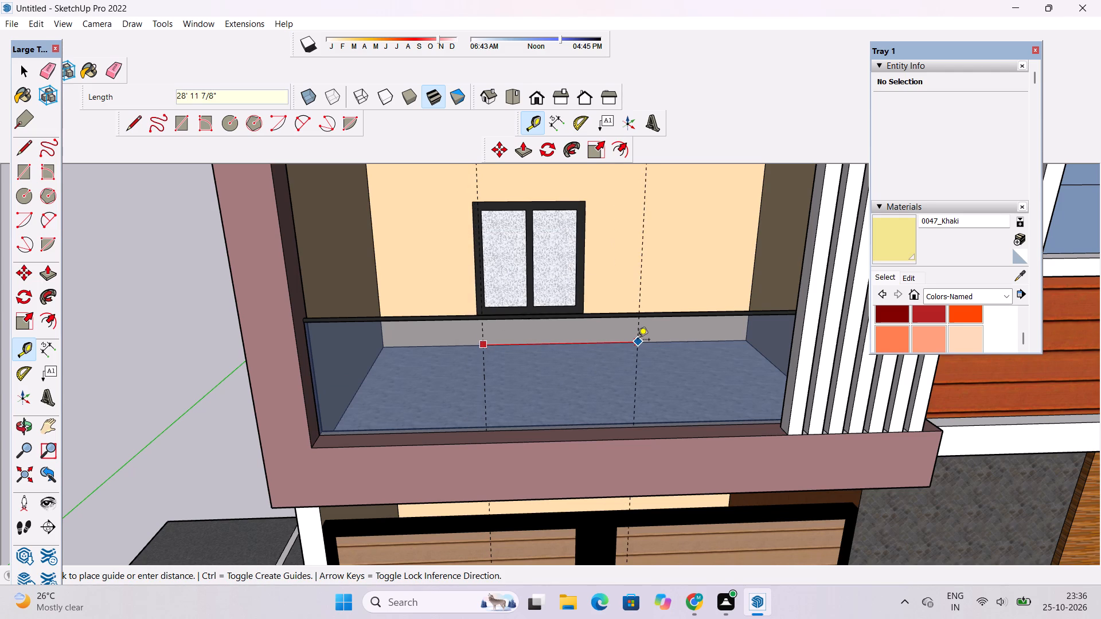
type("30'")
key("Return")
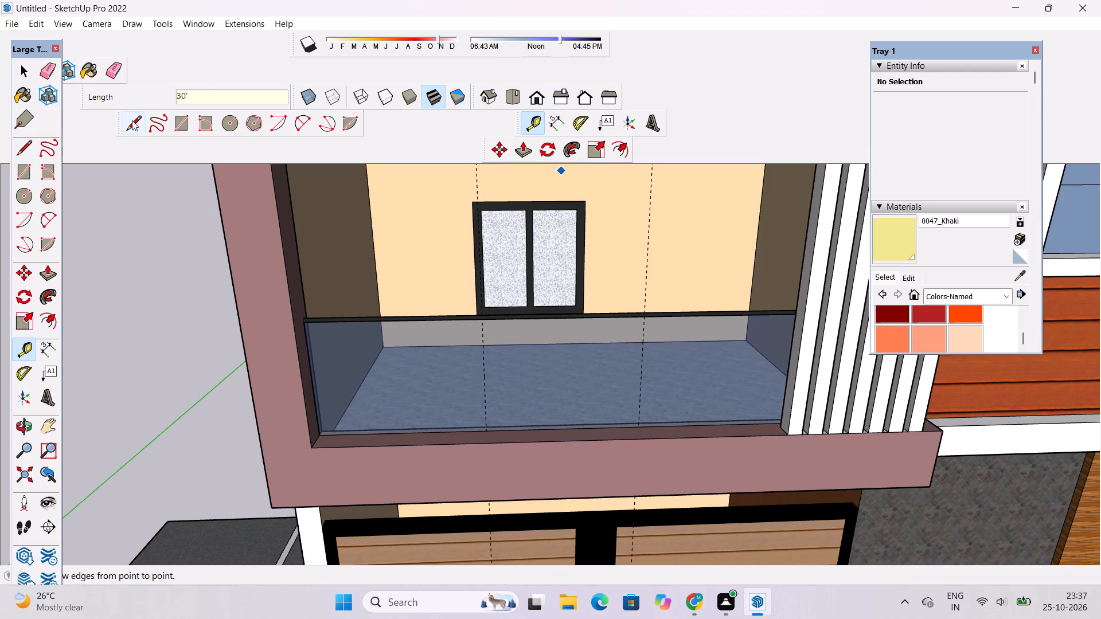
Draw a vertical line along the second guide from the glass railing's bottom edge up towards its handrail.
left_click(132, 120)
scroll(657, 420, "up", 10)
left_click(614, 433)
scroll(614, 433, "down", 9)
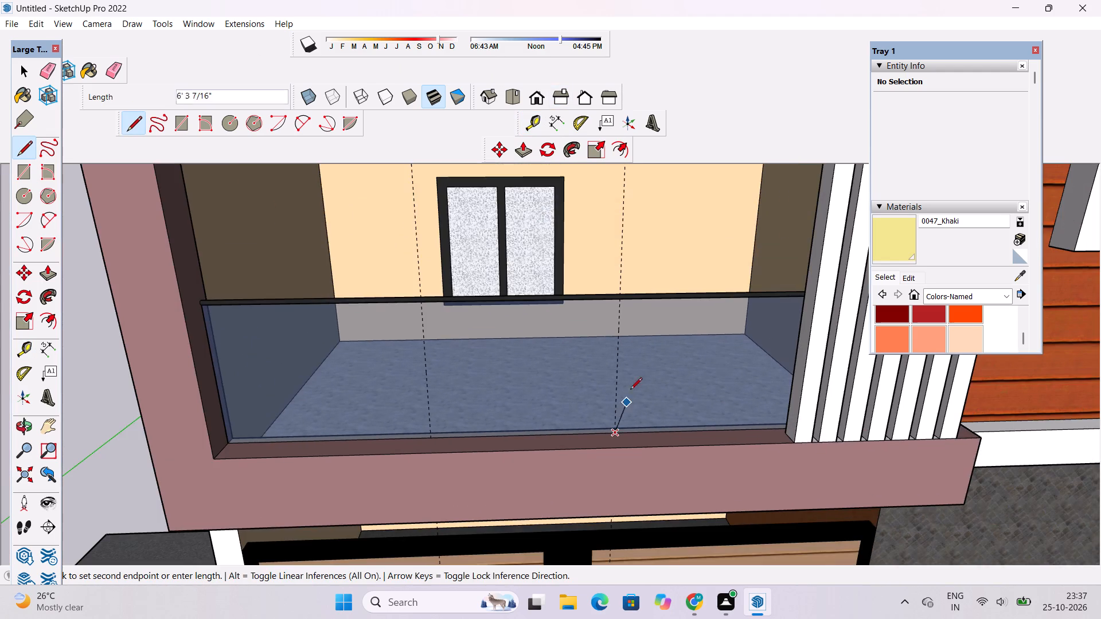
scroll(623, 322, "up", 14)
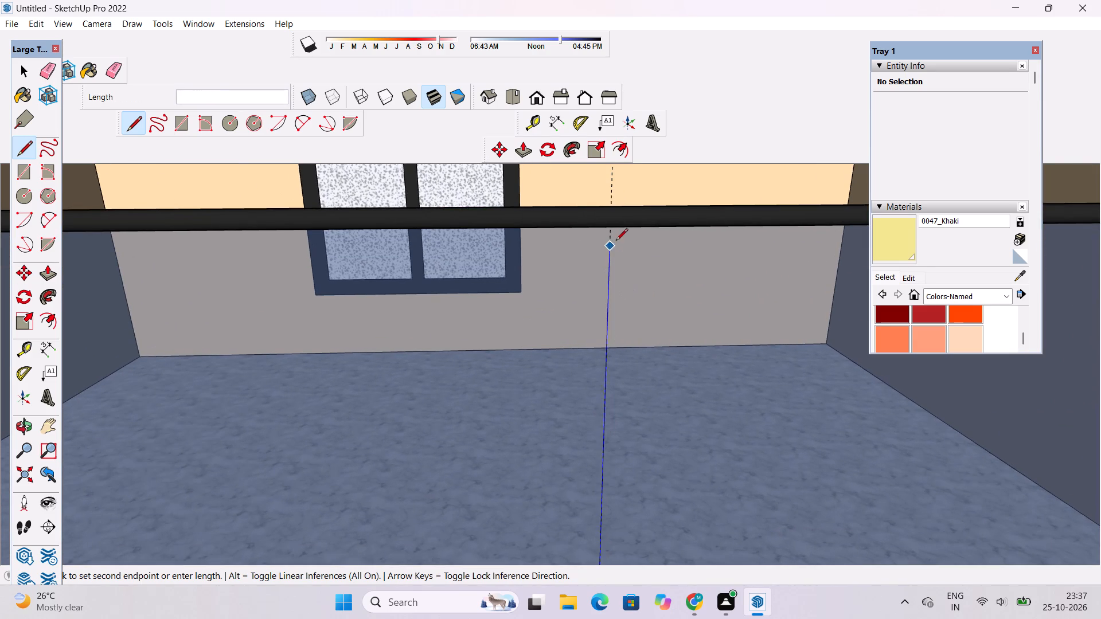
left_click(613, 229)
scroll(613, 229, "down", 5)
scroll(604, 248, "up", 9)
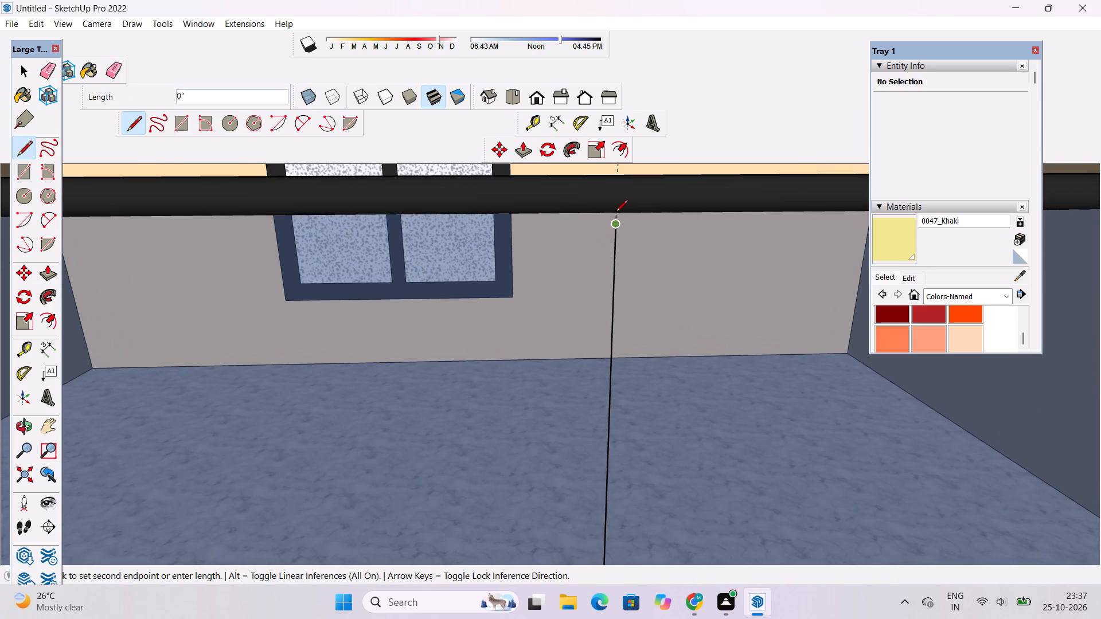
Extend the vertical line on the glass to the panel's top edge beneath the handrail.
key("o")
left_click_drag(615, 273, 615, 218)
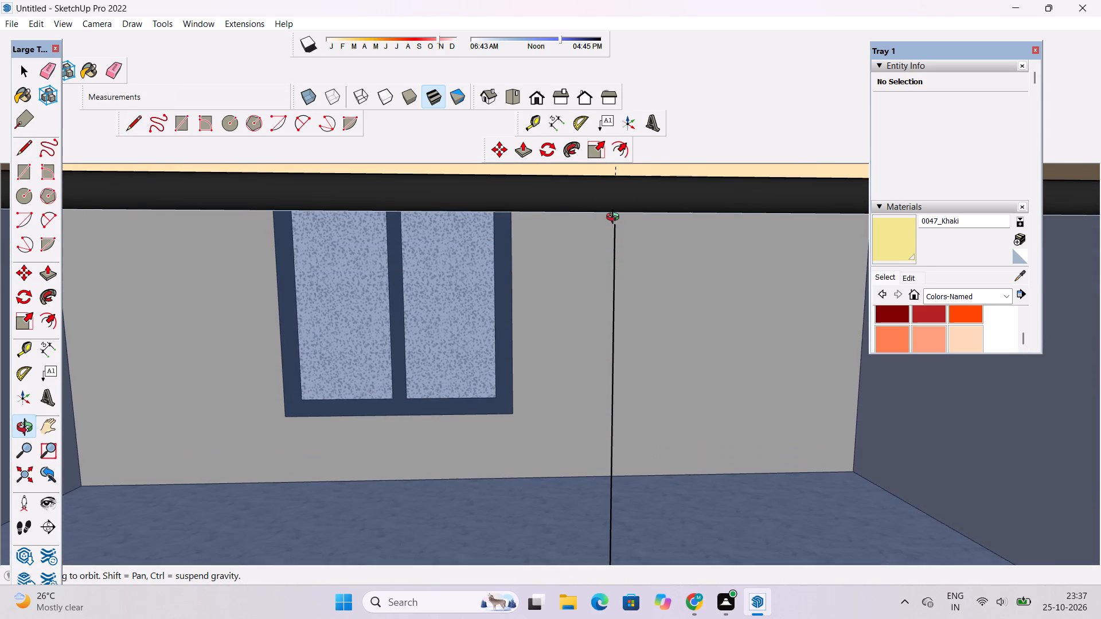
left_click_drag(615, 218, 620, 289, "shift")
left_click_drag(611, 300, 608, 224)
scroll(609, 294, "up", 11)
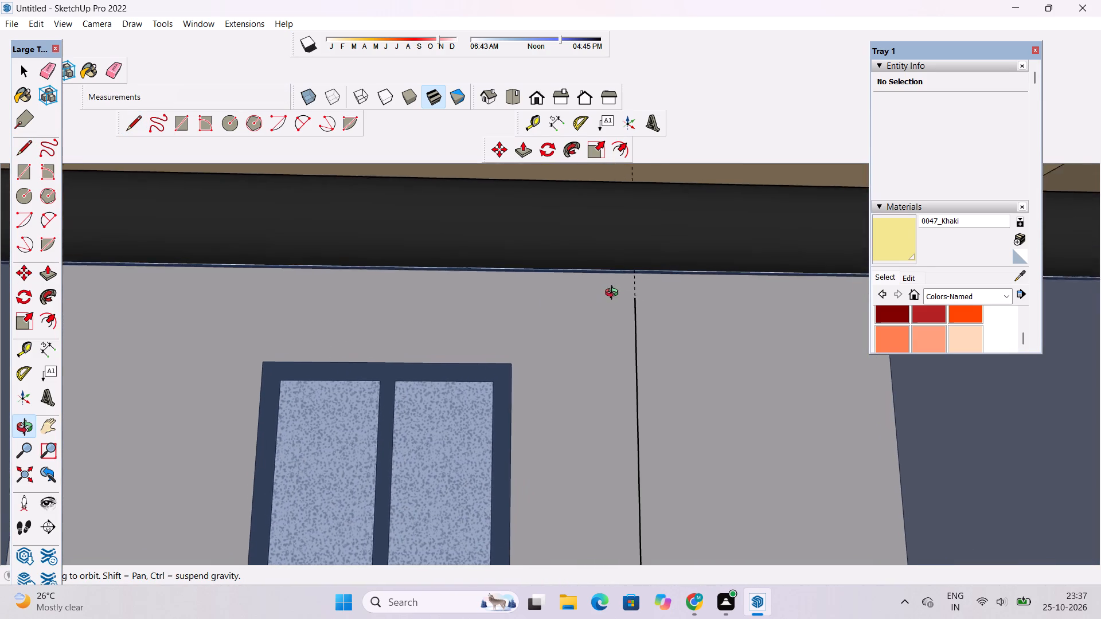
scroll(614, 294, "up", 1)
left_click(618, 288, "shift")
key("l")
scroll(626, 273, "up", 4)
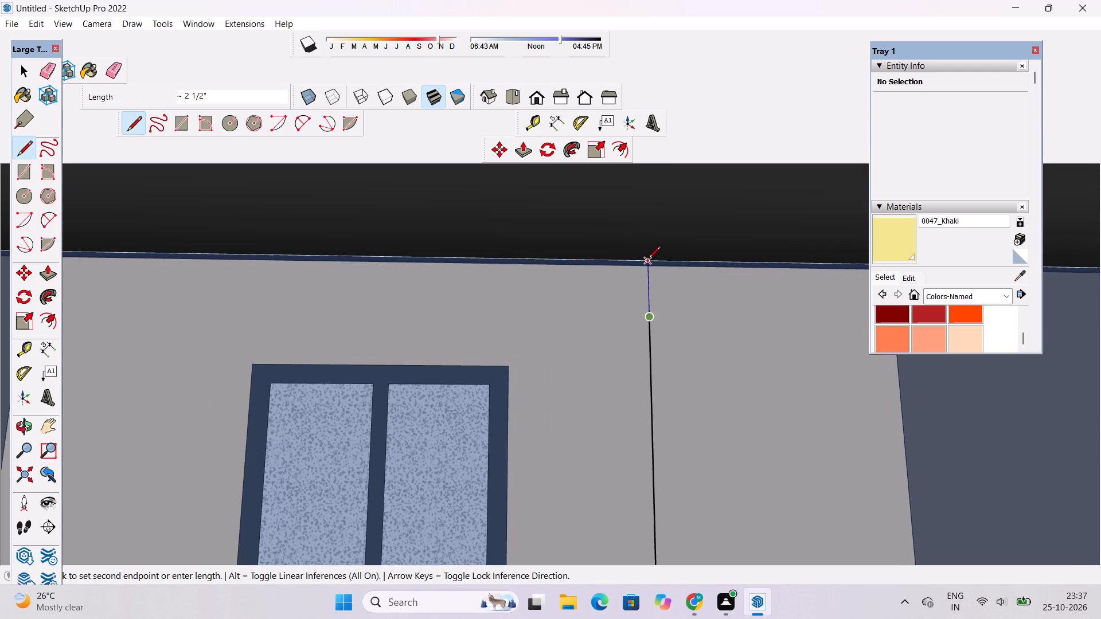
left_click(649, 259)
Draw a vertical line about 22' 8" high along the first guide, from the lower glass railing's bottom edge to its top edge.
scroll(618, 267, "down", 11)
key("o")
scroll(626, 206, "down", 19)
left_click_drag(624, 236, 596, 351)
left_click_drag(517, 366, 759, 243, "shift")
scroll(741, 247, "down", 7, "shift")
left_click_drag(733, 269, 724, 298, "shift")
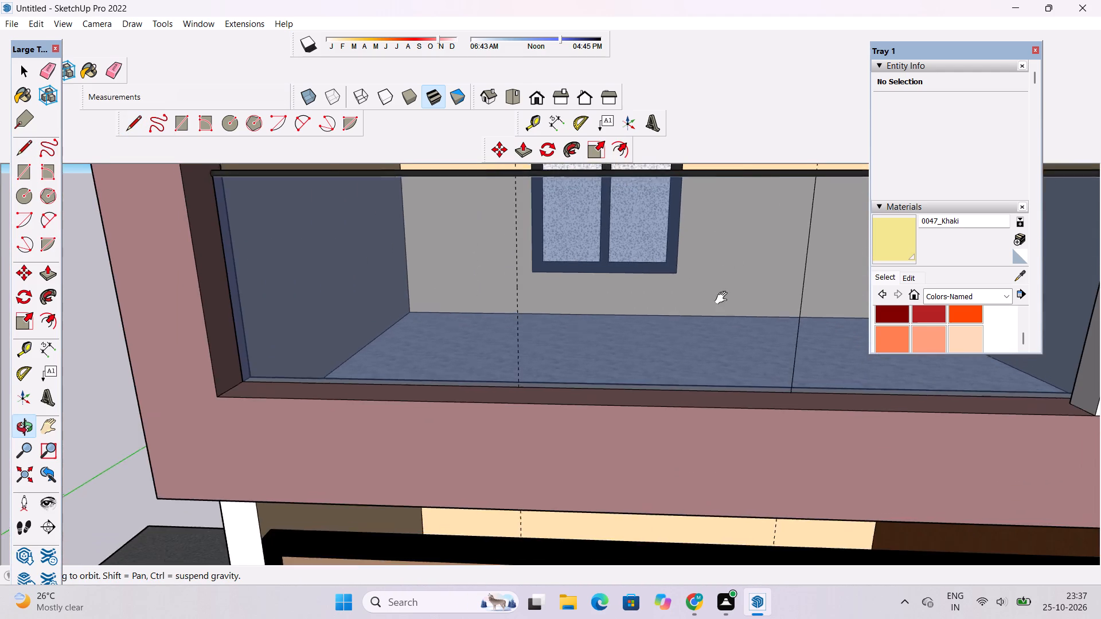
left_click_drag(724, 298, 712, 315, "shift")
scroll(673, 317, "down", 6)
left_click_drag(680, 307, 670, 354, "shift")
scroll(545, 329, "up", 2)
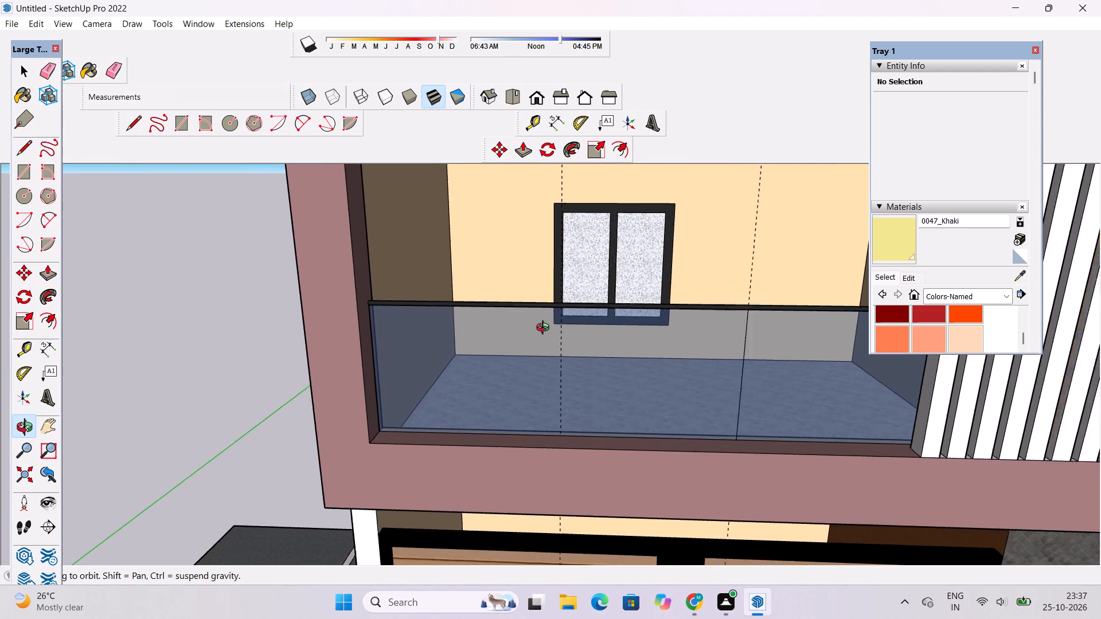
scroll(545, 329, "up", 7)
left_click_drag(571, 362, 584, 374)
left_click_drag(585, 374, 555, 284)
left_click_drag(557, 354, 591, 366)
key("l")
scroll(620, 495, "up", 5)
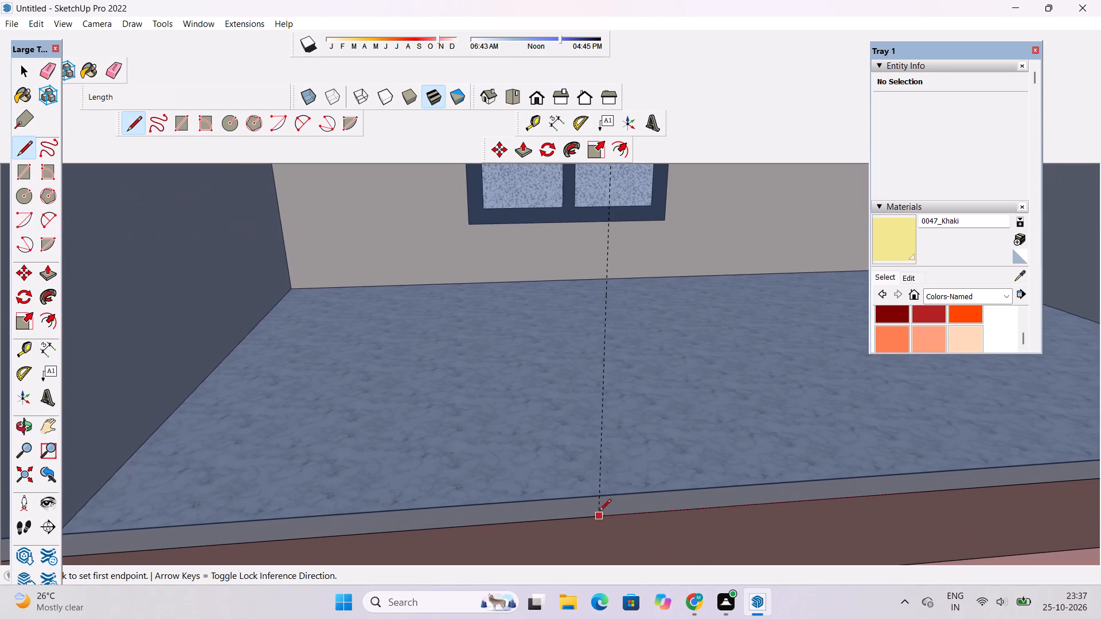
left_click(597, 517)
scroll(597, 517, "down", 17)
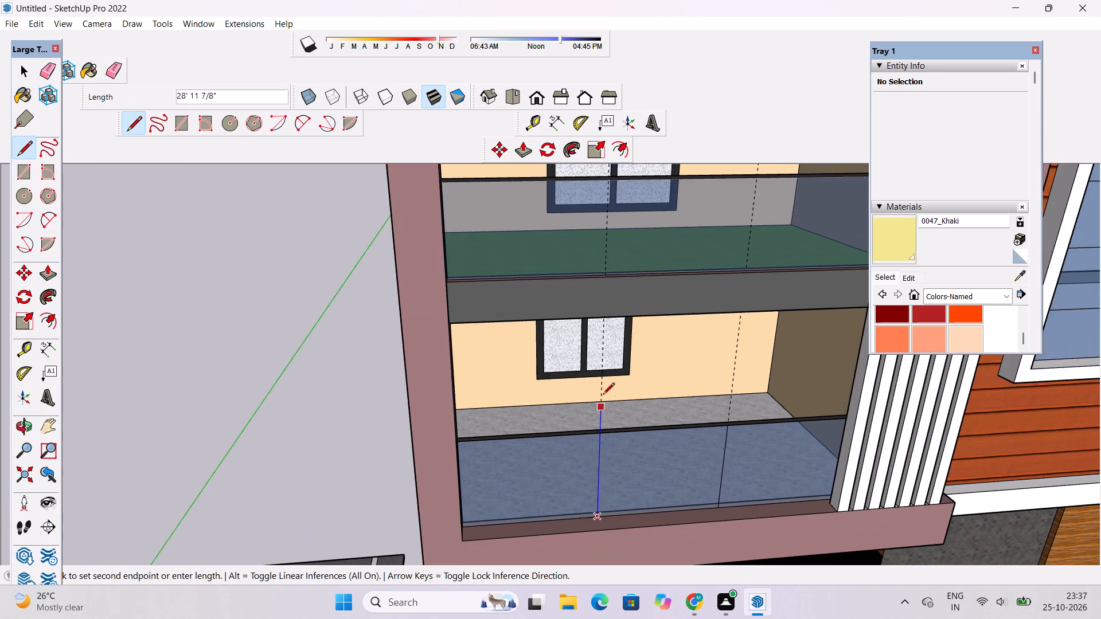
scroll(604, 307, "up", 5)
scroll(592, 365, "up", 4)
key("o")
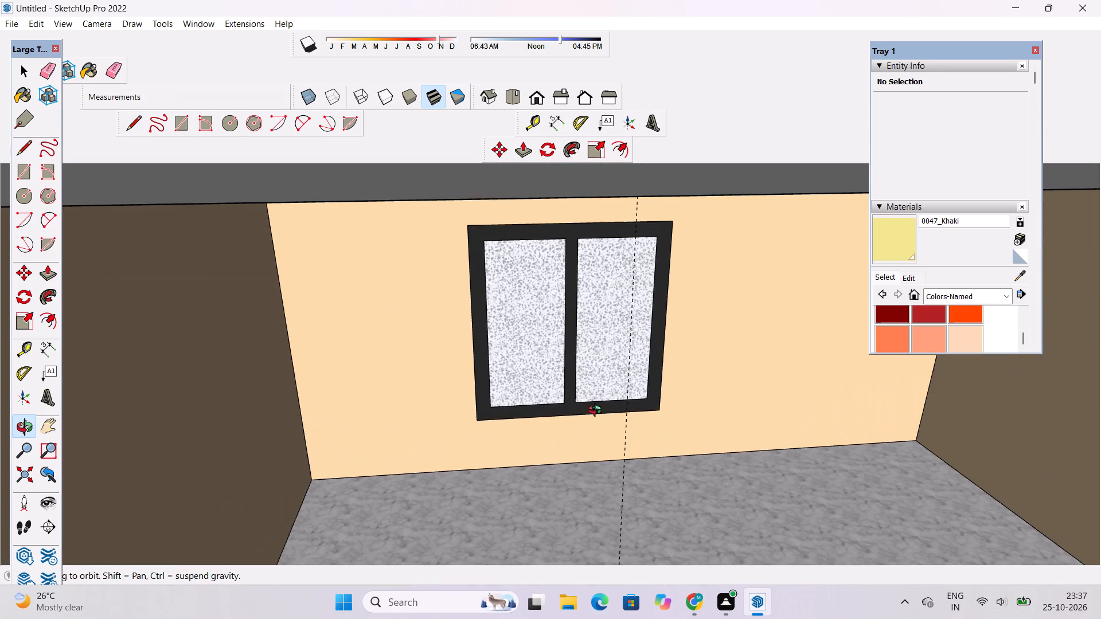
left_click_drag(600, 428, 585, 292)
scroll(586, 289, "down", 9)
left_click_drag(586, 292, 585, 315, "shift")
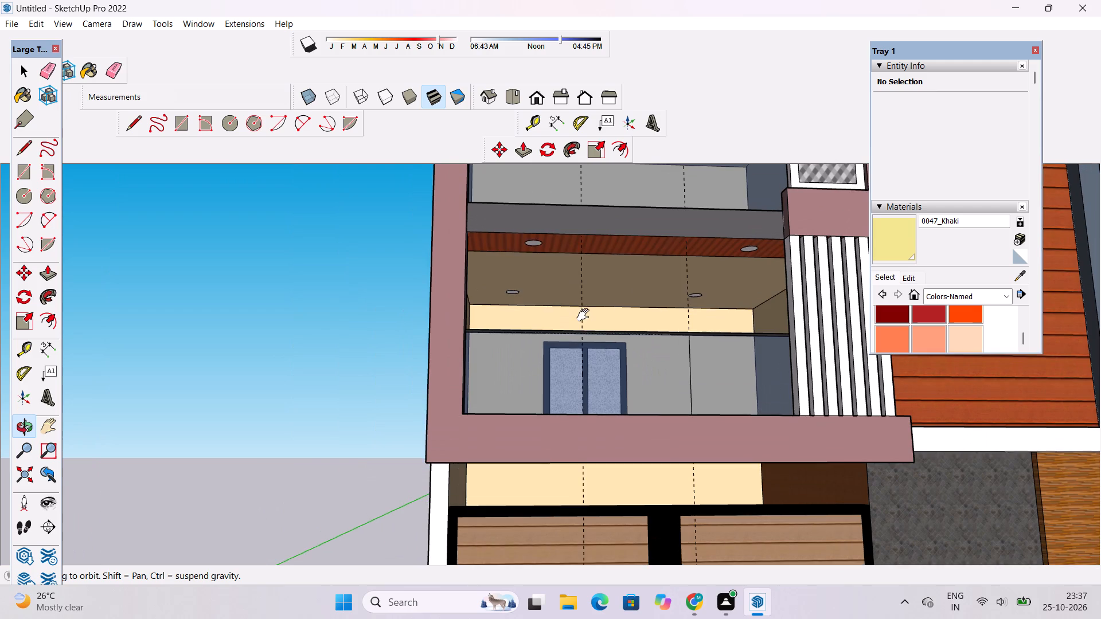
scroll(587, 359, "up", 20)
scroll(587, 359, "up", 5)
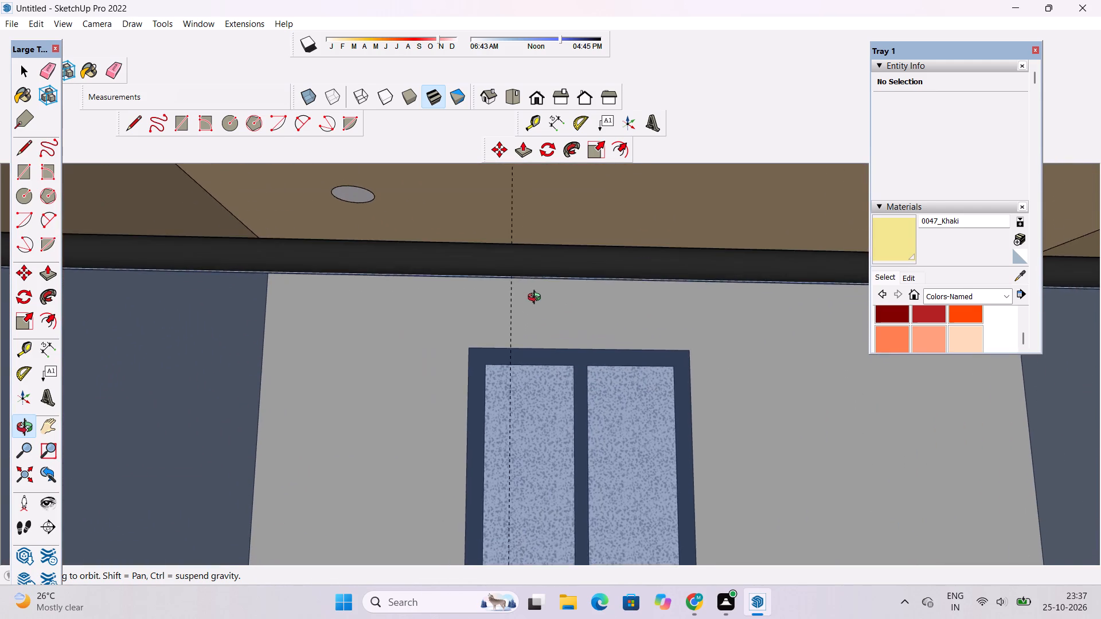
scroll(537, 299, "up", 10)
left_click_drag(508, 278, 508, 293, "shift")
key("l")
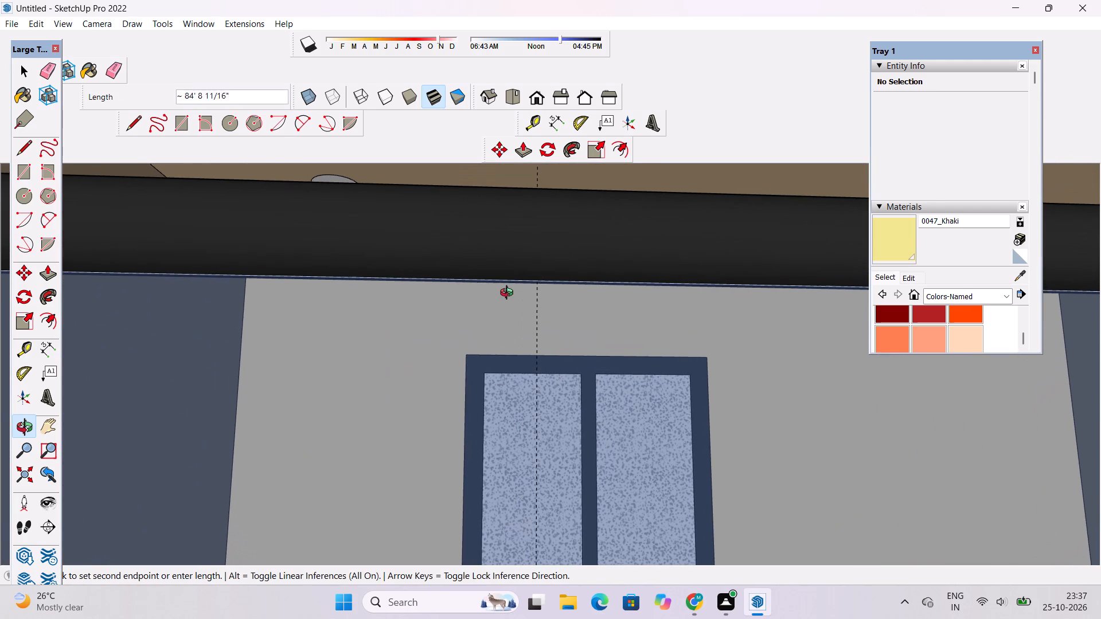
left_click(537, 283)
key("space")
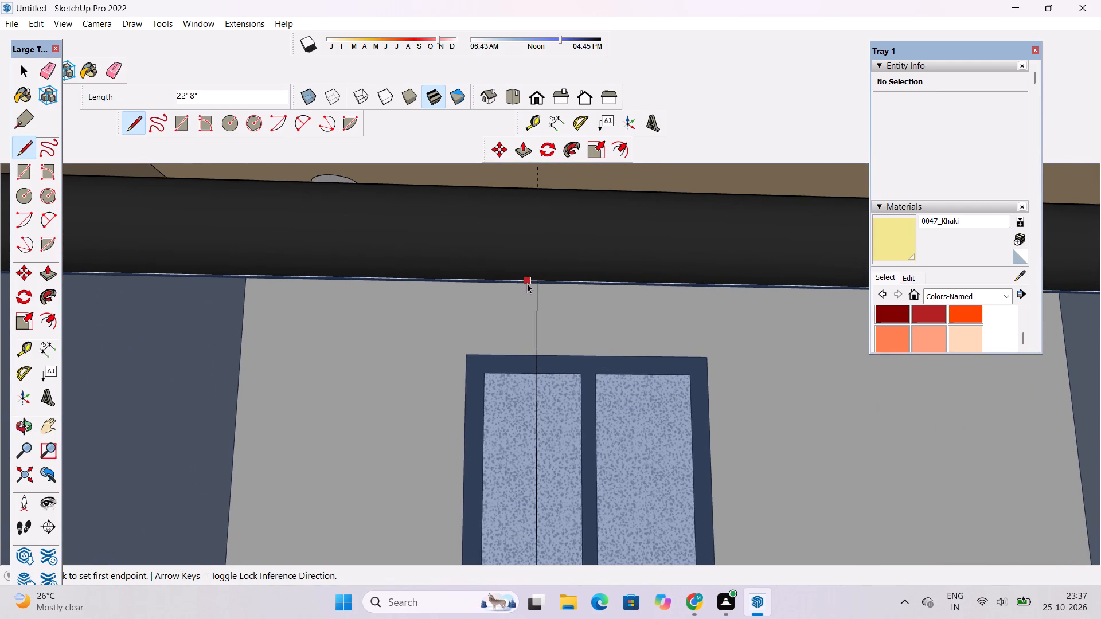
Erase both vertical guides running across the front of the house.
type("o")
scroll(528, 276, "down", 20)
left_click_drag(588, 279, 571, 325)
scroll(548, 316, "down", 6)
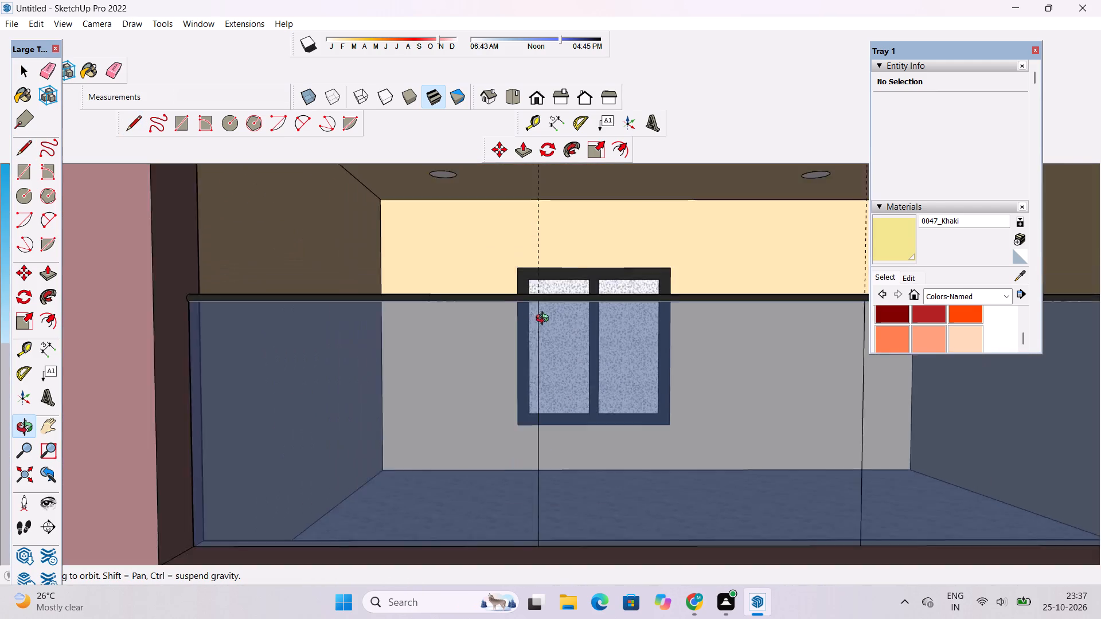
scroll(545, 320, "down", 9)
left_click_drag(499, 343, 530, 355)
left_click_drag(516, 347, 412, 370, "shift")
scroll(486, 314, "down", 7)
left_click_drag(489, 320, 495, 329, "shift")
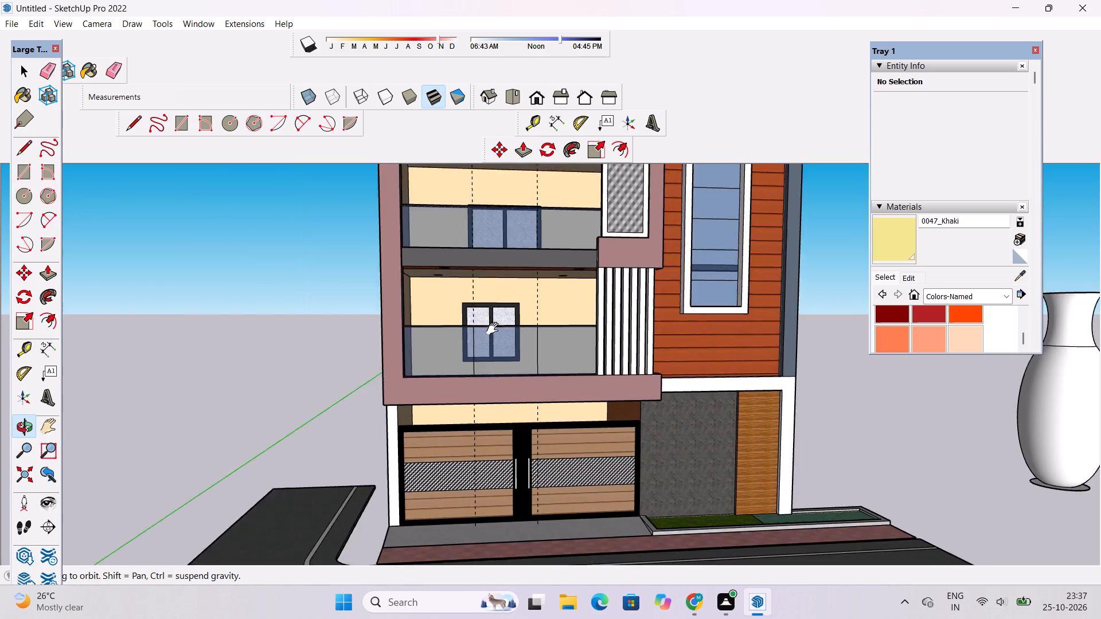
left_click_drag(495, 329, 499, 334, "shift")
scroll(497, 331, "down", 5)
key("e")
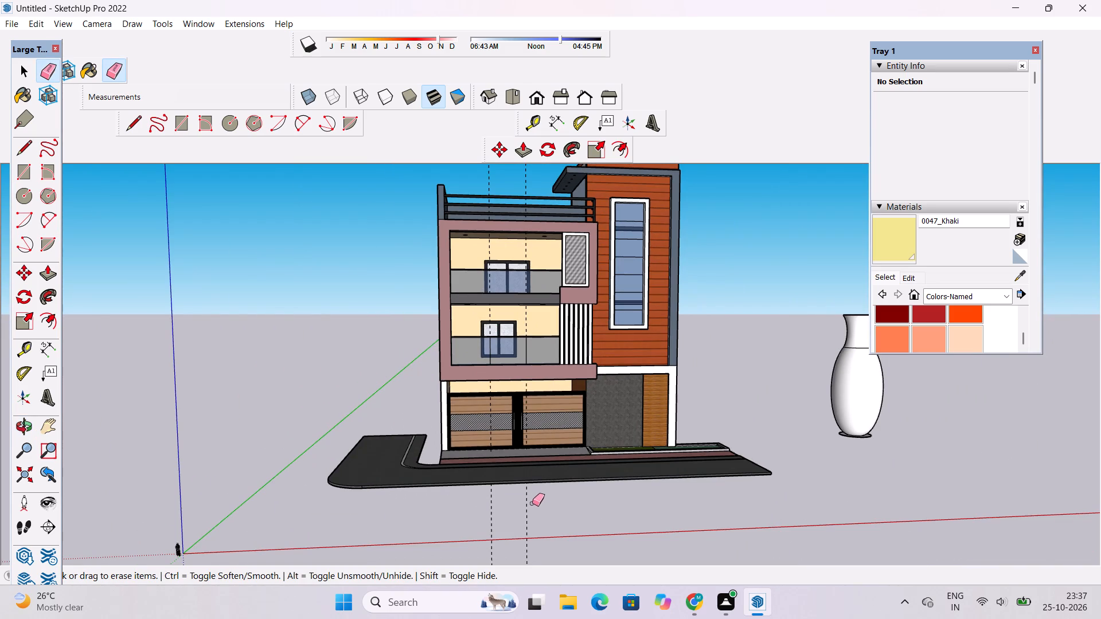
left_click_drag(532, 506, 485, 526)
Examine the divided lower glass railing and the front and side of the house.
key("o")
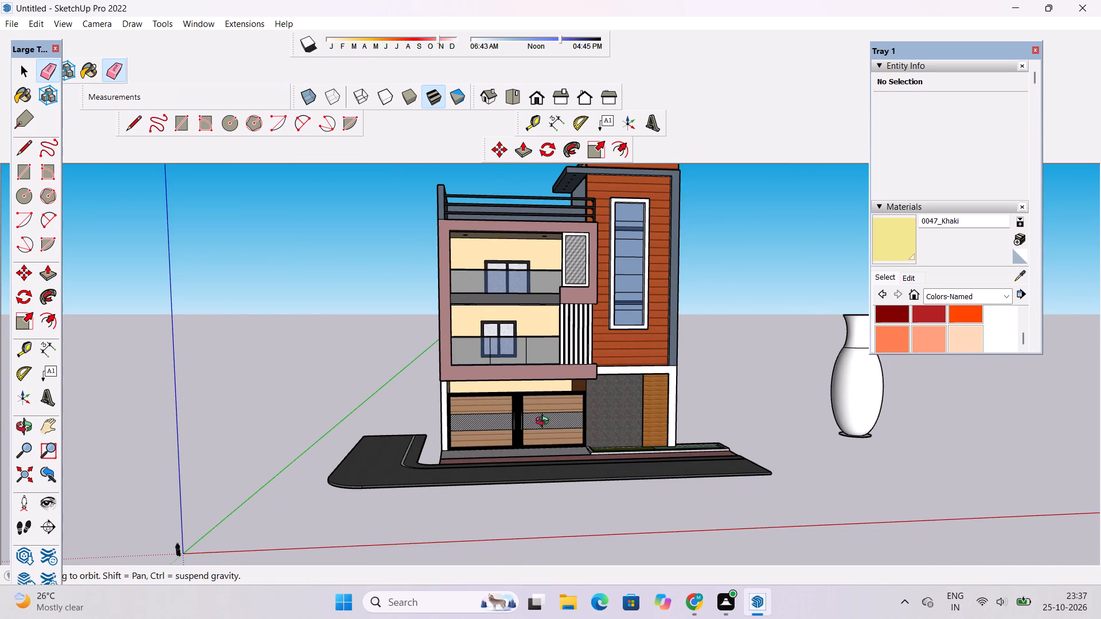
scroll(510, 371, "up", 6)
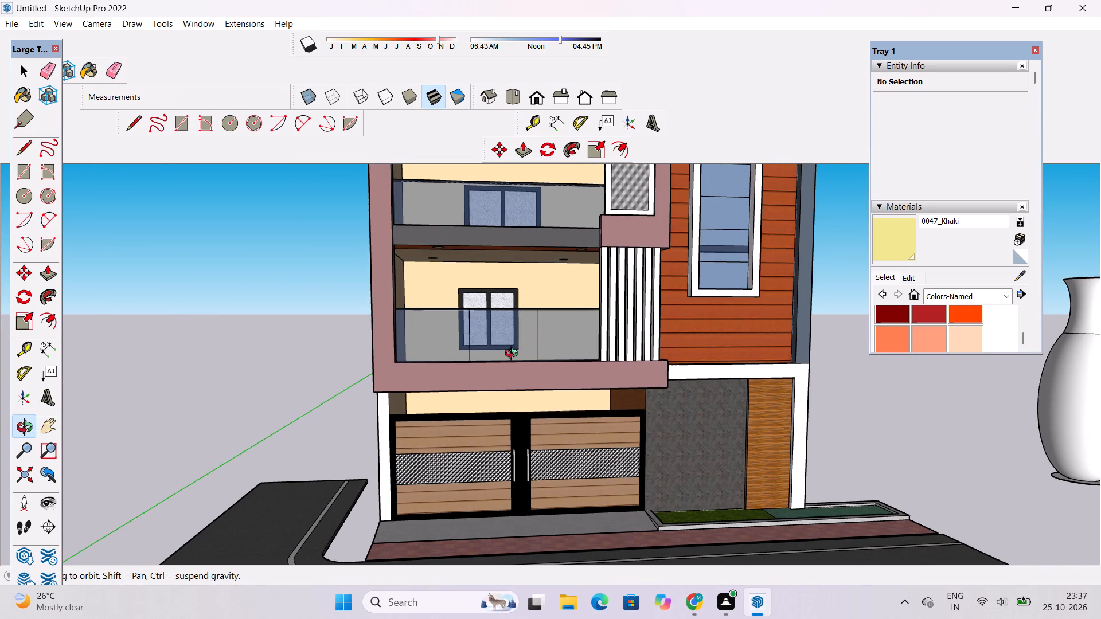
left_click_drag(524, 323, 524, 332, "shift")
left_click_drag(619, 300, 519, 383)
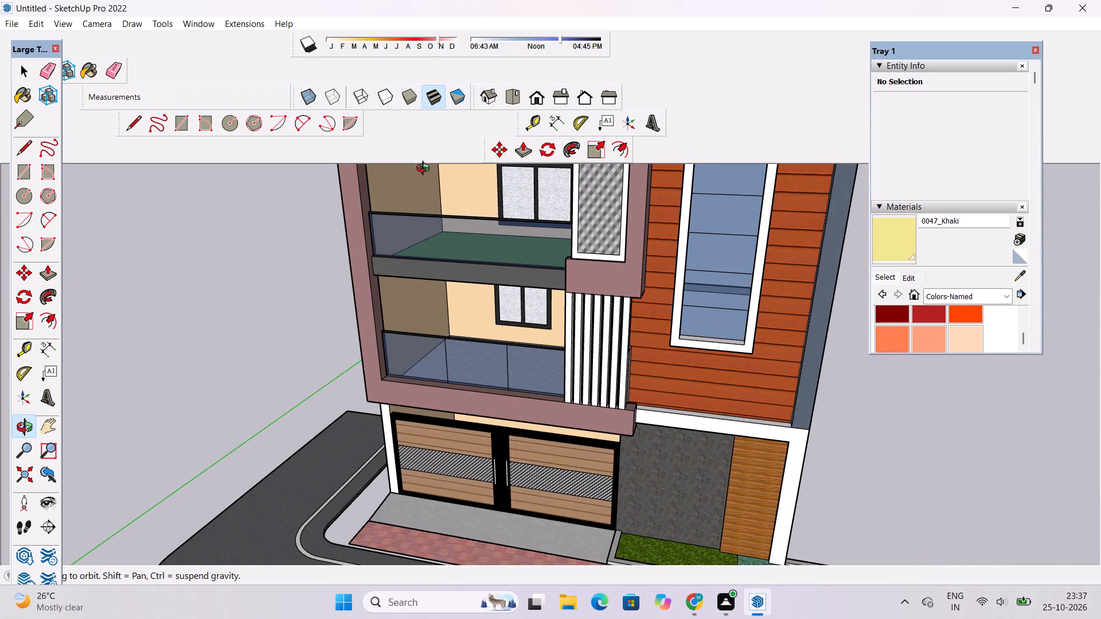
scroll(389, 247, "down", 4)
left_click_drag(346, 284, 356, 307, "shift")
left_click_drag(340, 346, 716, 227)
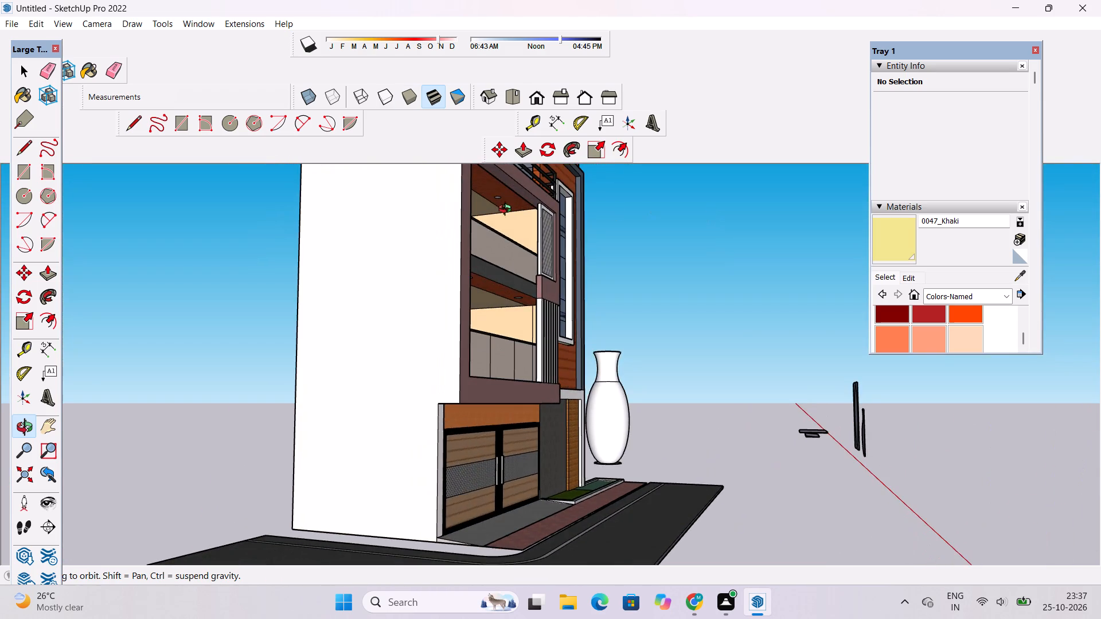
Erase the vertical edge where the upper balcony's cream wall meets the white frame.
scroll(504, 209, "up", 4)
left_click_drag(499, 217, 337, 301, "shift")
scroll(306, 304, "up", 10)
left_click_drag(279, 309, 344, 307)
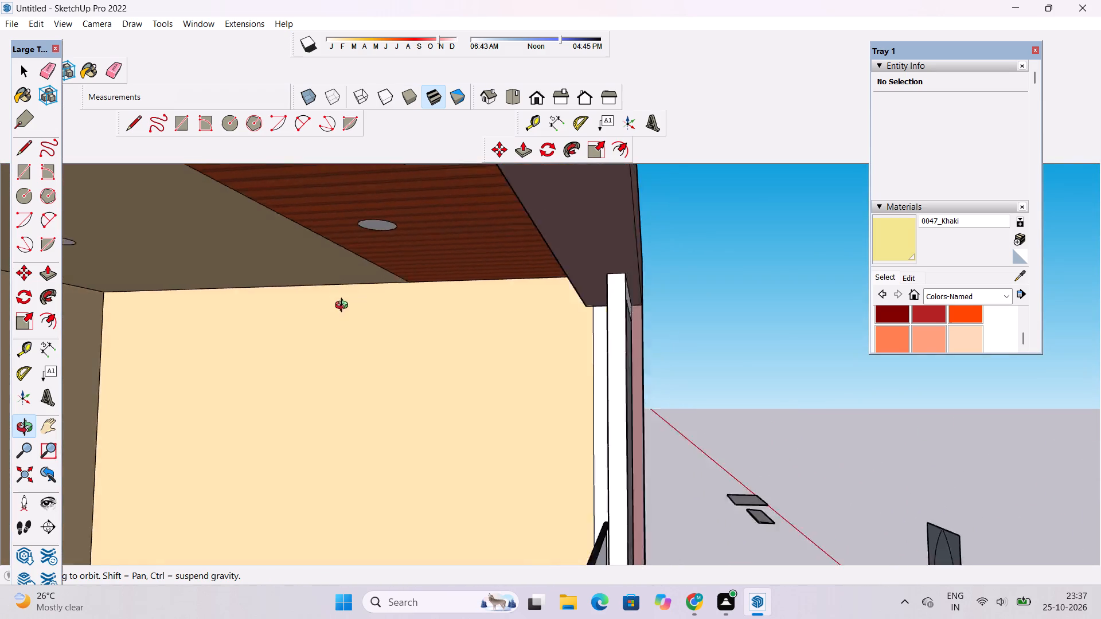
left_click_drag(344, 307, 379, 295)
left_click_drag(386, 293, 503, 263)
left_click_drag(504, 263, 483, 276)
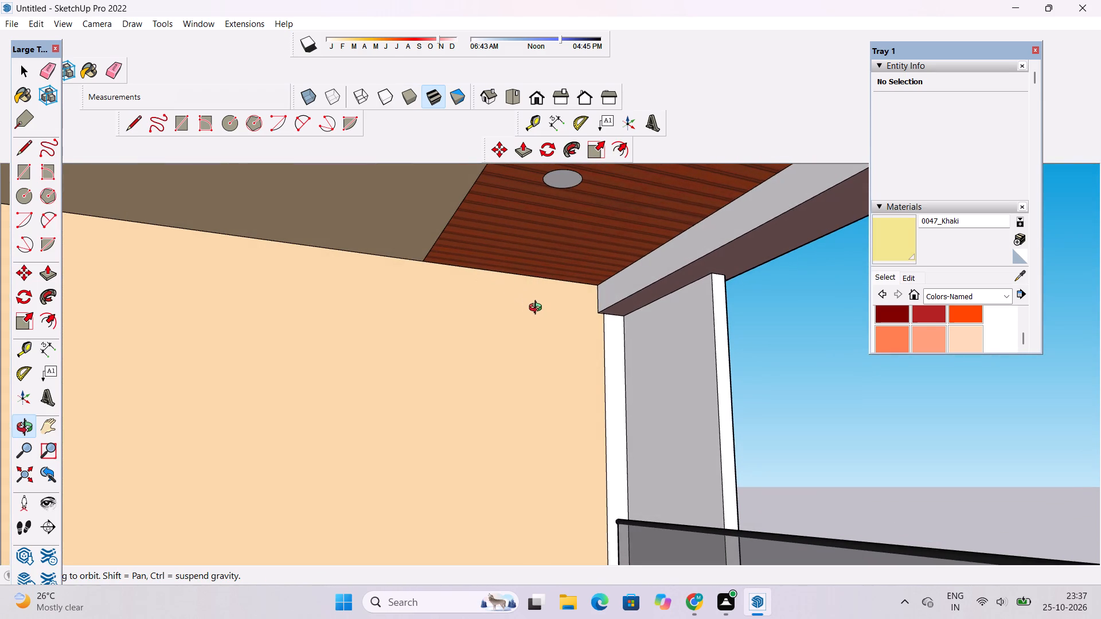
key("e")
left_click(606, 351)
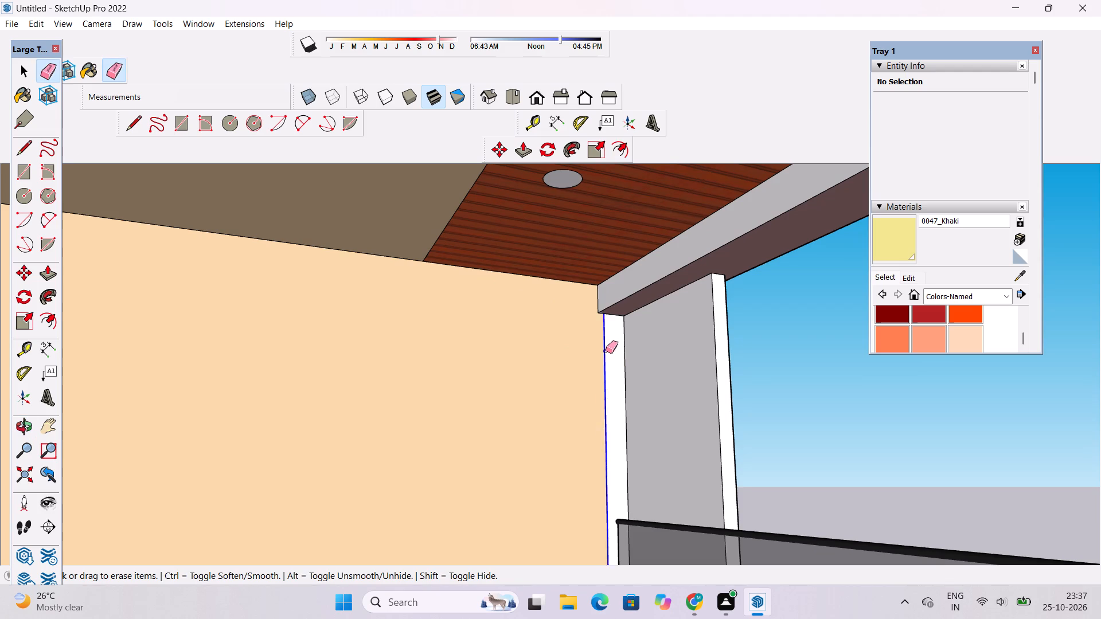
Examine the house from the front, then the lower balcony's glass railing, side wall and ceiling up close.
scroll(526, 335, "down", 5)
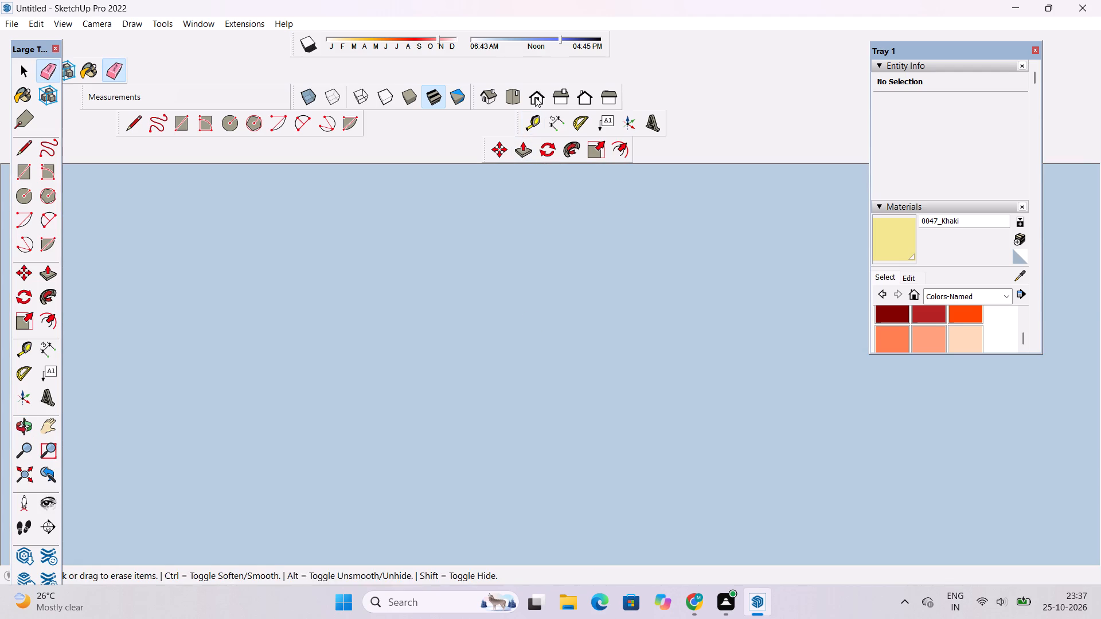
left_click(535, 97)
scroll(555, 326, "down", 7)
key("o")
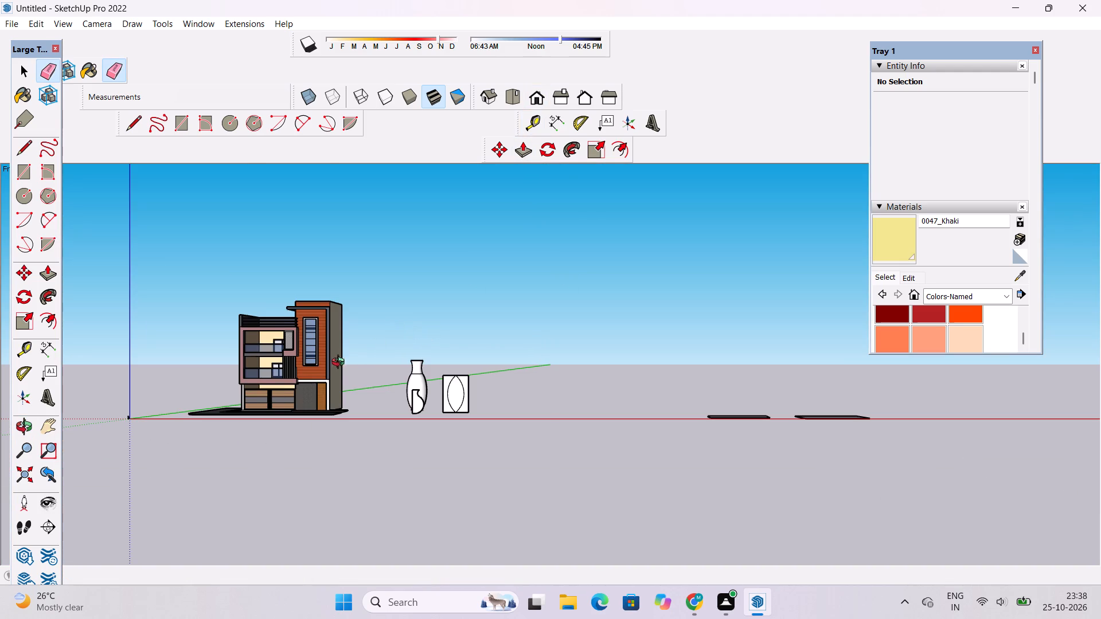
left_click_drag(258, 402, 416, 409, "shift")
left_click_drag(417, 409, 626, 480)
scroll(431, 404, "up", 11)
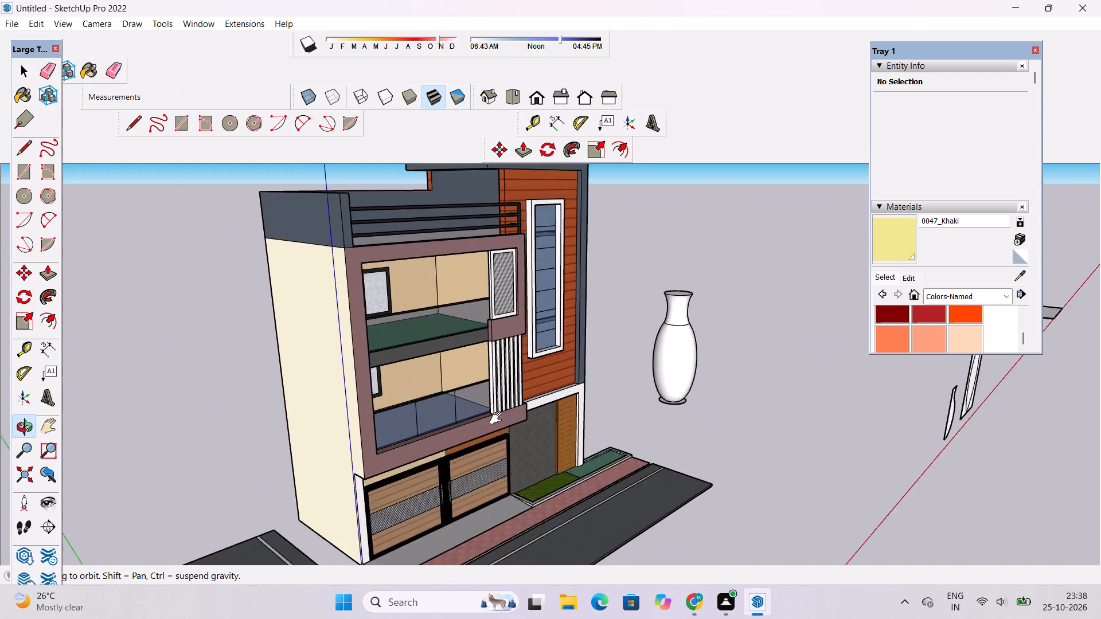
left_click_drag(493, 426, 417, 492, "shift")
scroll(396, 445, "up", 5)
scroll(393, 442, "down", 1)
scroll(393, 442, "up", 6)
left_click_drag(367, 443, 347, 461, "shift")
left_click_drag(337, 461, 414, 411)
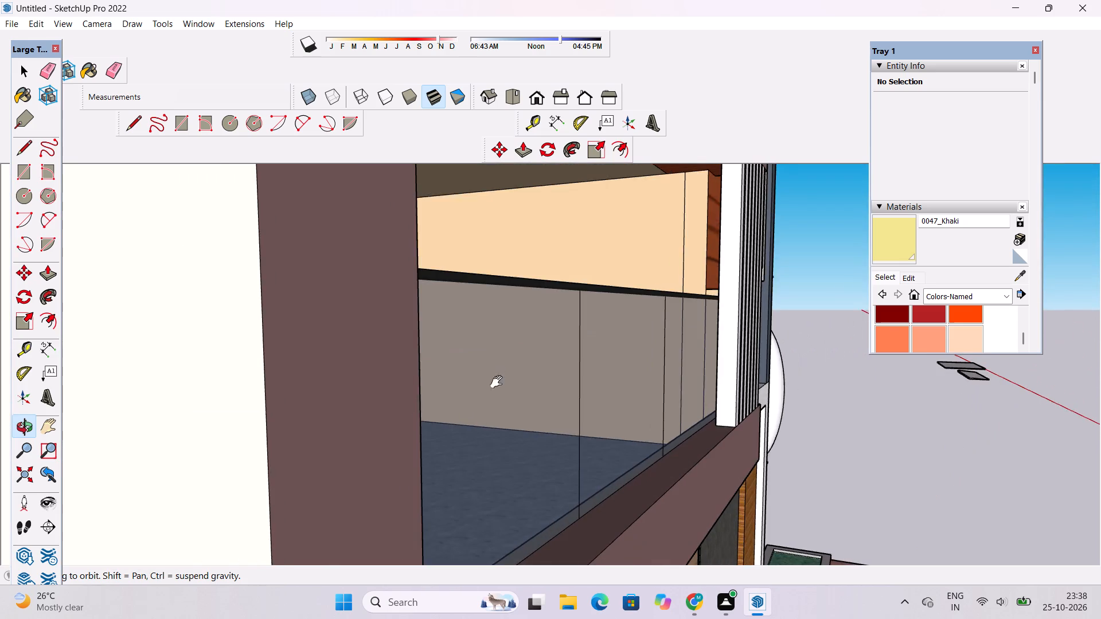
left_click_drag(493, 391, 401, 484, "shift")
scroll(675, 276, "up", 4)
left_click_drag(658, 292, 604, 366, "shift")
left_click_drag(558, 369, 695, 341)
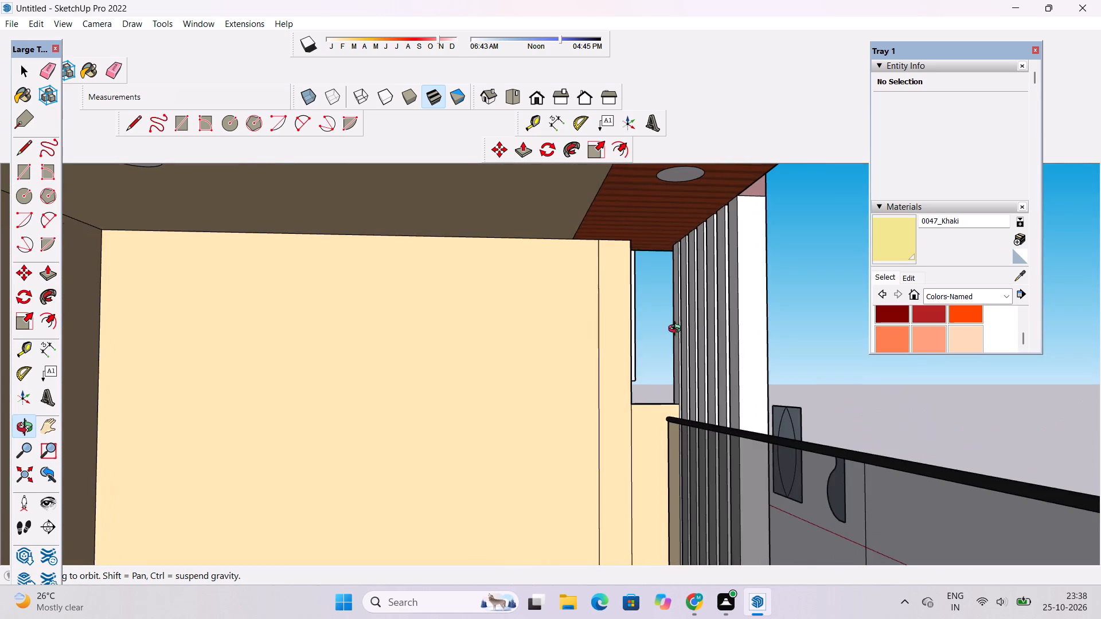
Erase the vertical edge on the lower balcony's cream wall, close to the opening beside the vertical fins.
left_click_drag(612, 350, 605, 363)
key("e")
left_click_drag(602, 352, 591, 375)
scroll(575, 350, "down", 5)
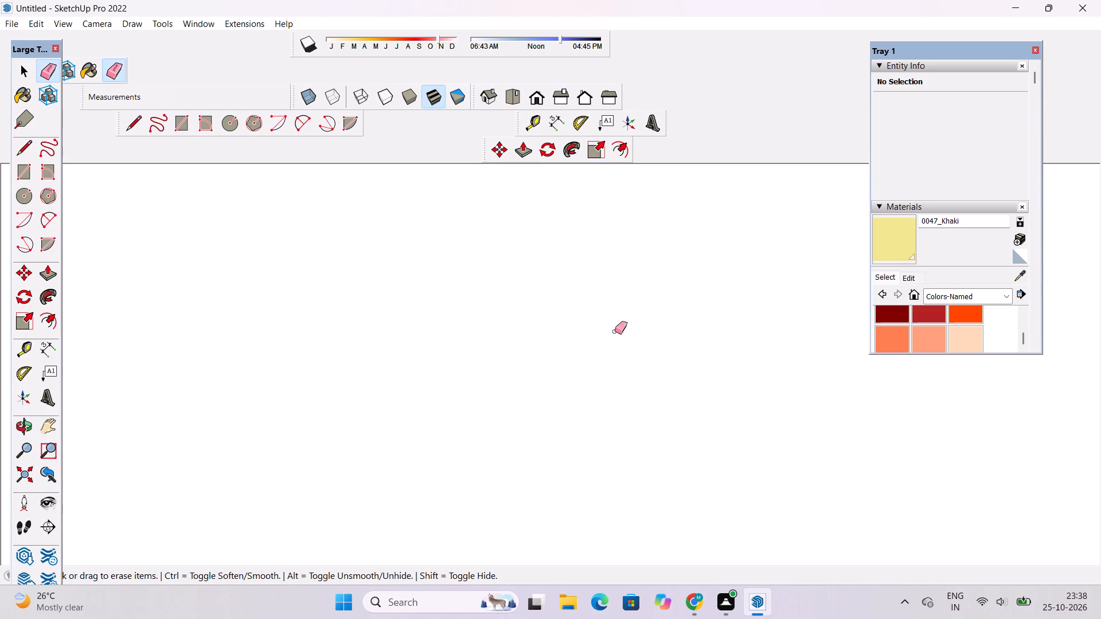
Examine the whole house from the front and sides, including the roof terrace, its railing and the wood-clad tower.
left_click(532, 97)
scroll(541, 361, "down", 6)
key("o")
left_click_drag(537, 363, 560, 428)
left_click_drag(467, 413, 556, 420, "shift")
left_click_drag(560, 421, 725, 421)
scroll(325, 441, "up", 5)
left_click_drag(333, 428, 365, 434, "shift")
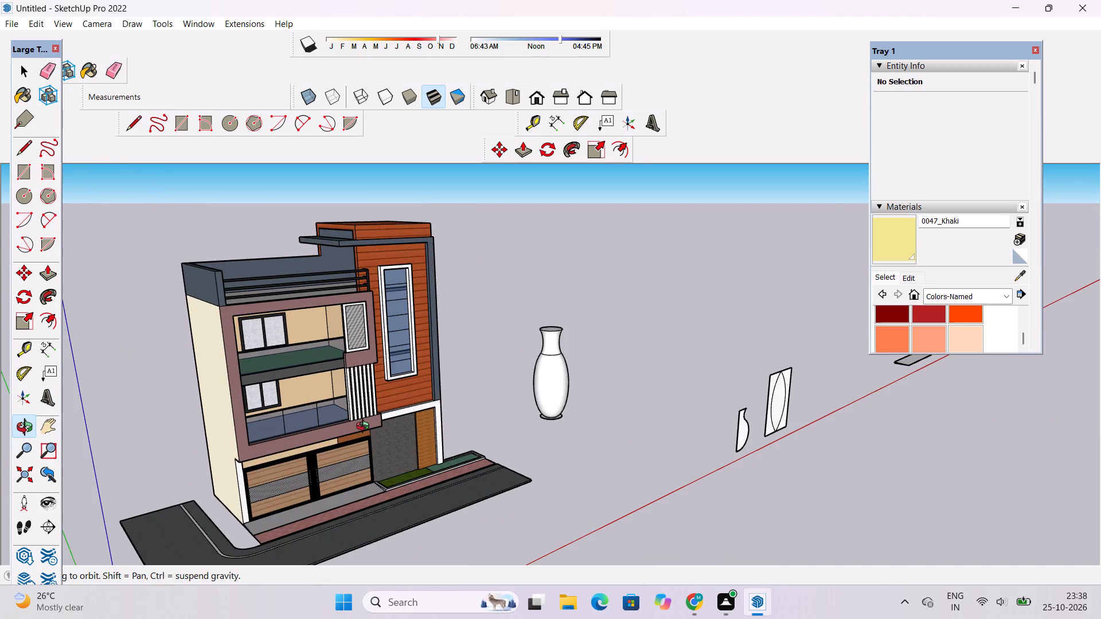
left_click_drag(294, 413, 309, 411, "shift")
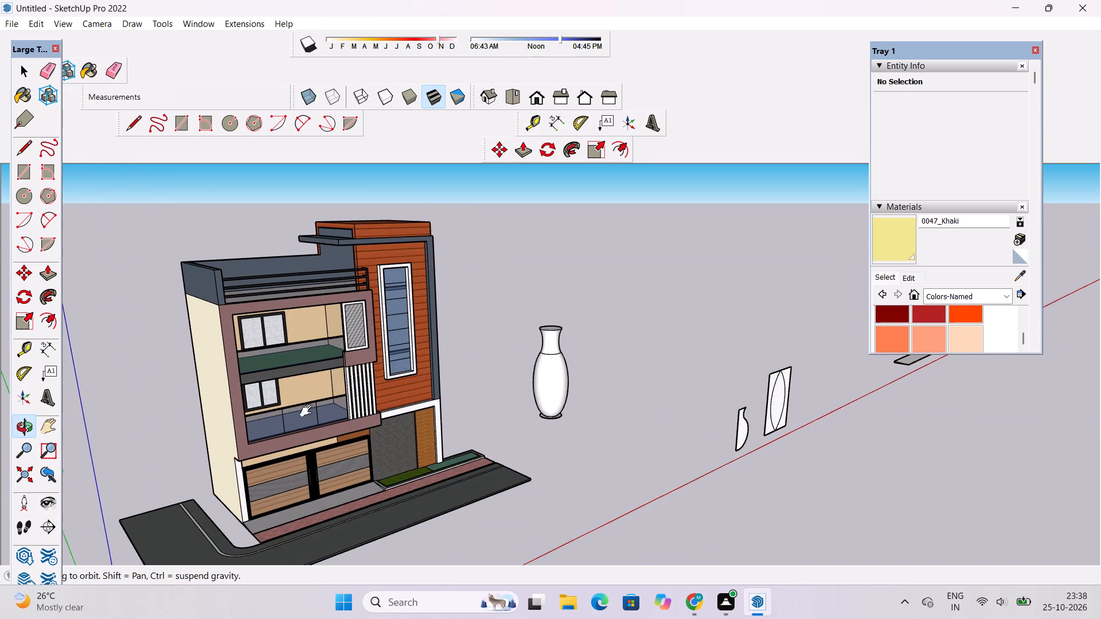
left_click_drag(309, 411, 333, 411, "shift")
left_click_drag(342, 412, 542, 391)
left_click_drag(448, 365, 450, 425, "shift")
scroll(471, 327, "up", 4)
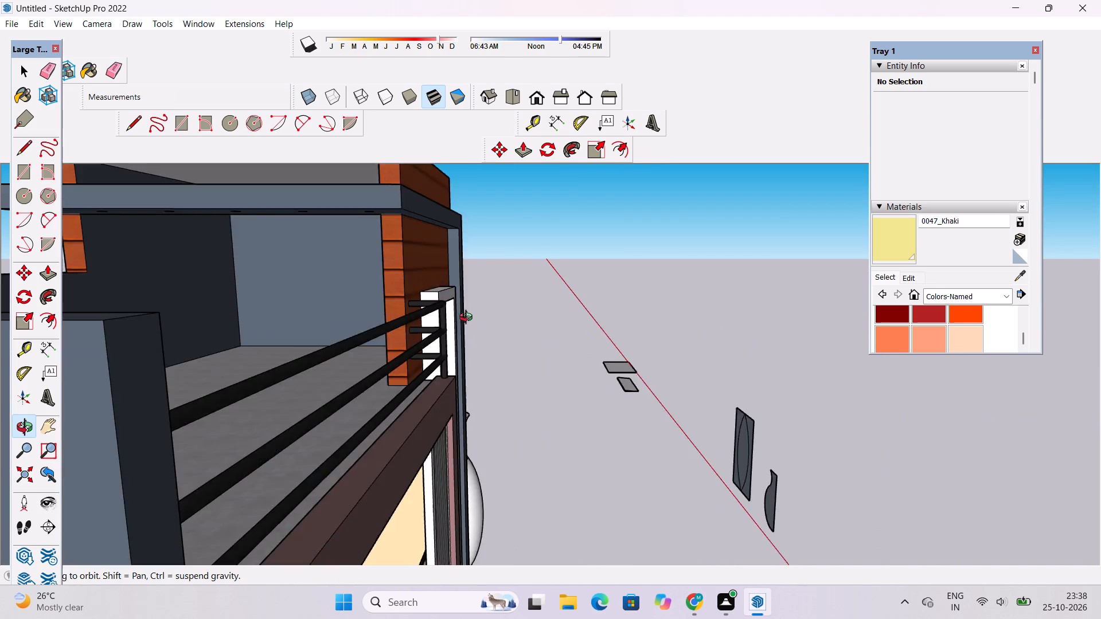
scroll(468, 319, "up", 4)
scroll(464, 315, "down", 5)
left_click_drag(502, 296, 199, 350)
left_click_drag(317, 307, 374, 368, "shift")
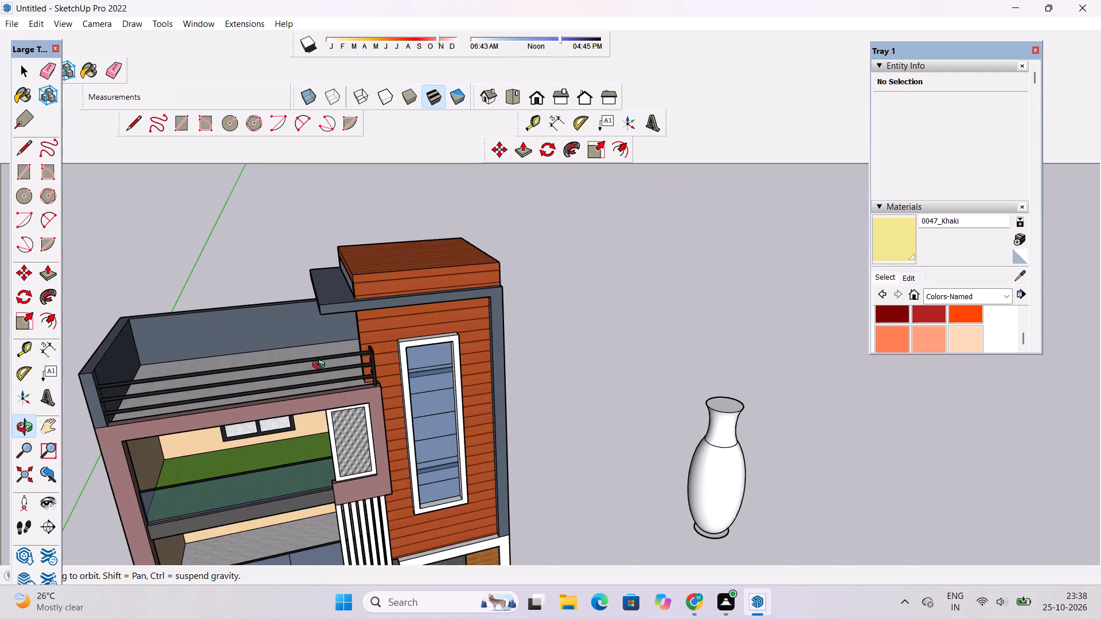
scroll(321, 366, "up", 5)
left_click_drag(353, 369, 555, 369)
scroll(572, 347, "down", 5, "shift")
left_click_drag(624, 365, 516, 351)
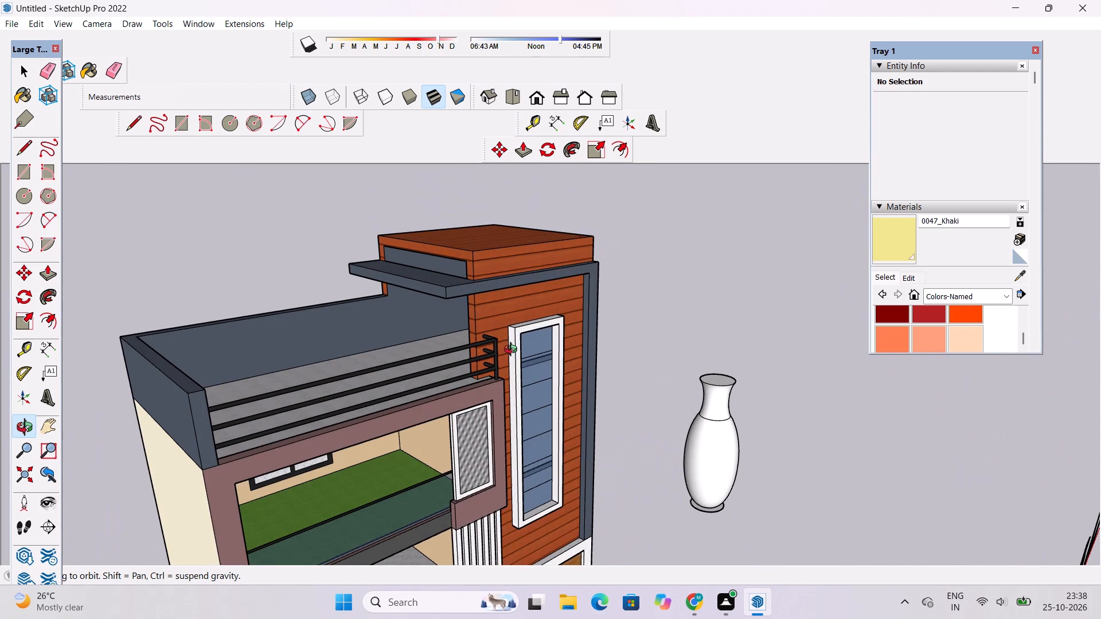
scroll(513, 346, "down", 4)
left_click_drag(550, 363, 565, 387, "shift")
left_click_drag(579, 397, 569, 395)
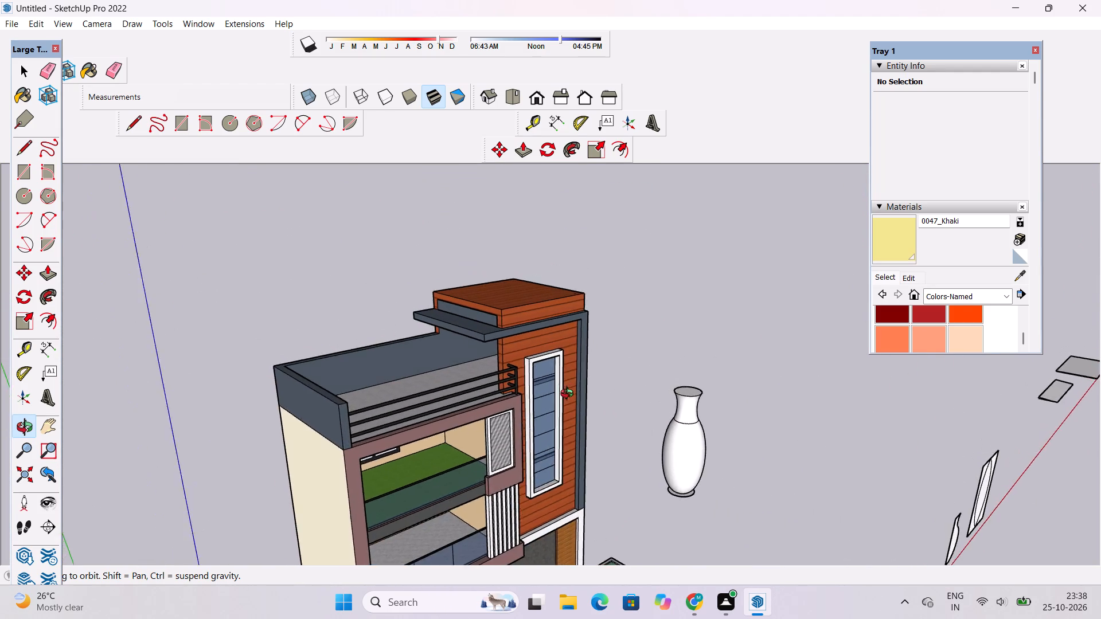
left_click_drag(569, 395, 314, 343)
scroll(386, 331, "up", 4)
left_click_drag(502, 364, 498, 277, "shift")
left_click_drag(617, 362, 342, 359)
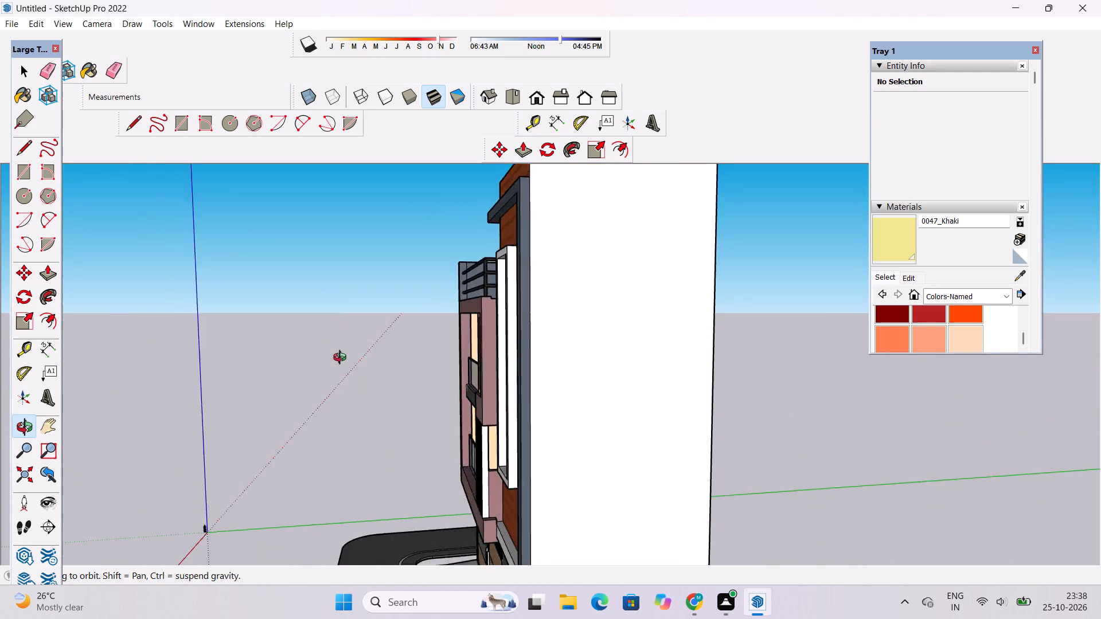
left_click_drag(342, 359, 647, 480)
scroll(556, 372, "down", 3)
left_click_drag(491, 368, 469, 386, "shift")
left_click_drag(384, 403, 634, 438)
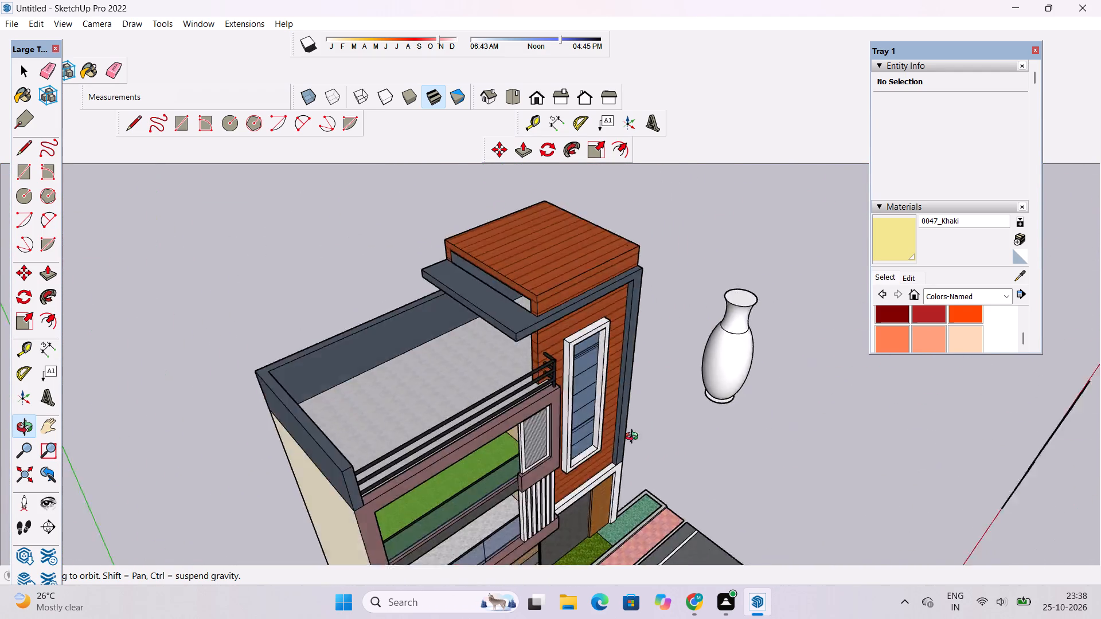
left_click_drag(634, 438, 706, 295)
left_click_drag(588, 280, 573, 357, "shift")
scroll(509, 349, "up", 3)
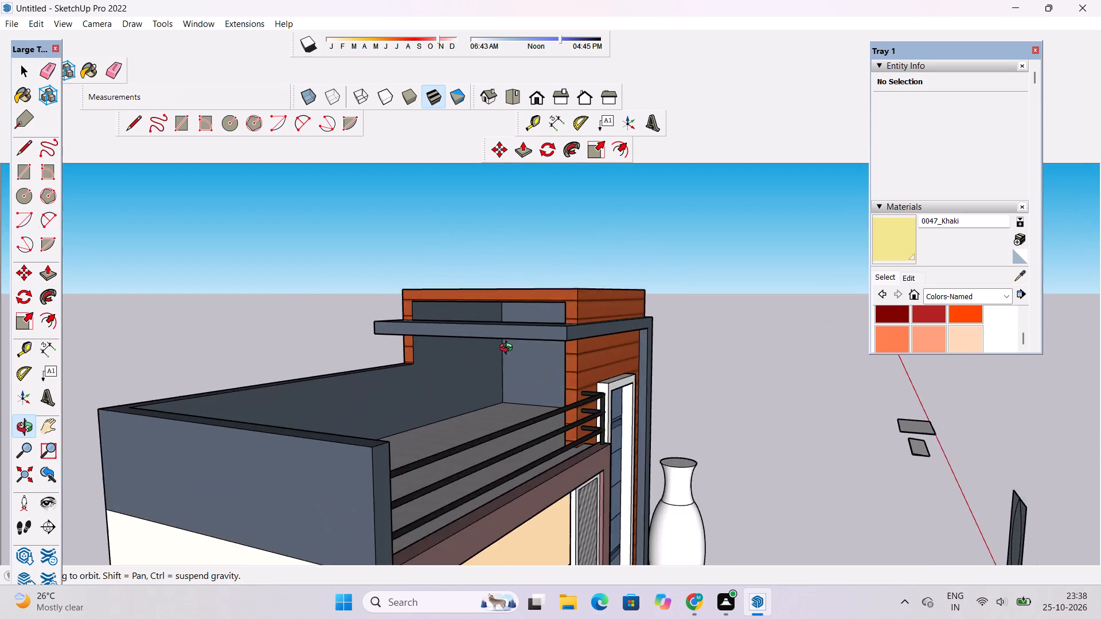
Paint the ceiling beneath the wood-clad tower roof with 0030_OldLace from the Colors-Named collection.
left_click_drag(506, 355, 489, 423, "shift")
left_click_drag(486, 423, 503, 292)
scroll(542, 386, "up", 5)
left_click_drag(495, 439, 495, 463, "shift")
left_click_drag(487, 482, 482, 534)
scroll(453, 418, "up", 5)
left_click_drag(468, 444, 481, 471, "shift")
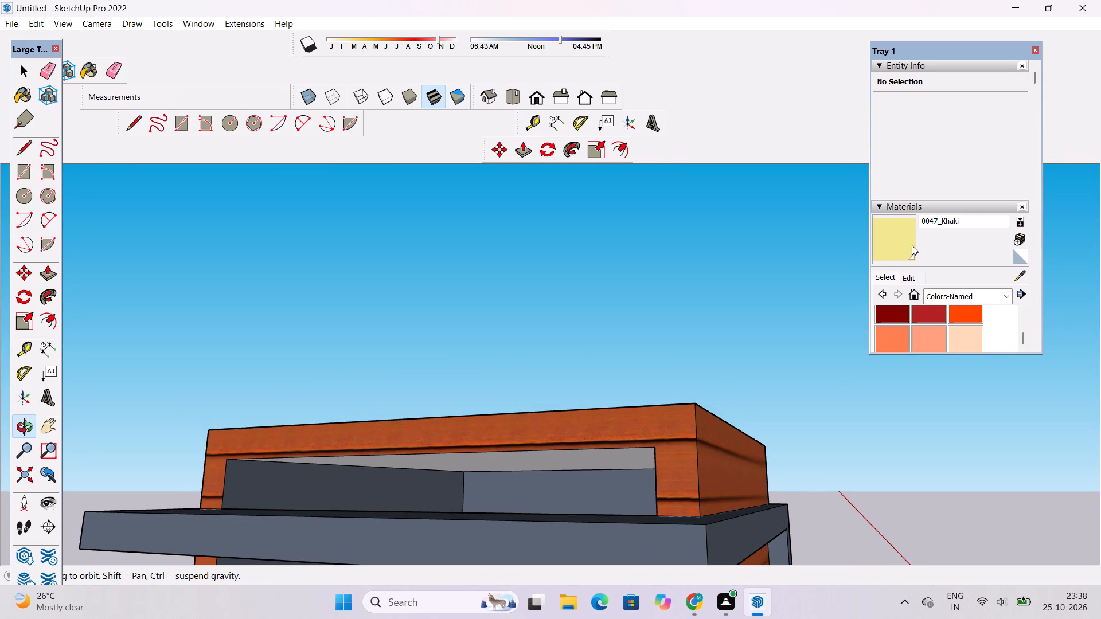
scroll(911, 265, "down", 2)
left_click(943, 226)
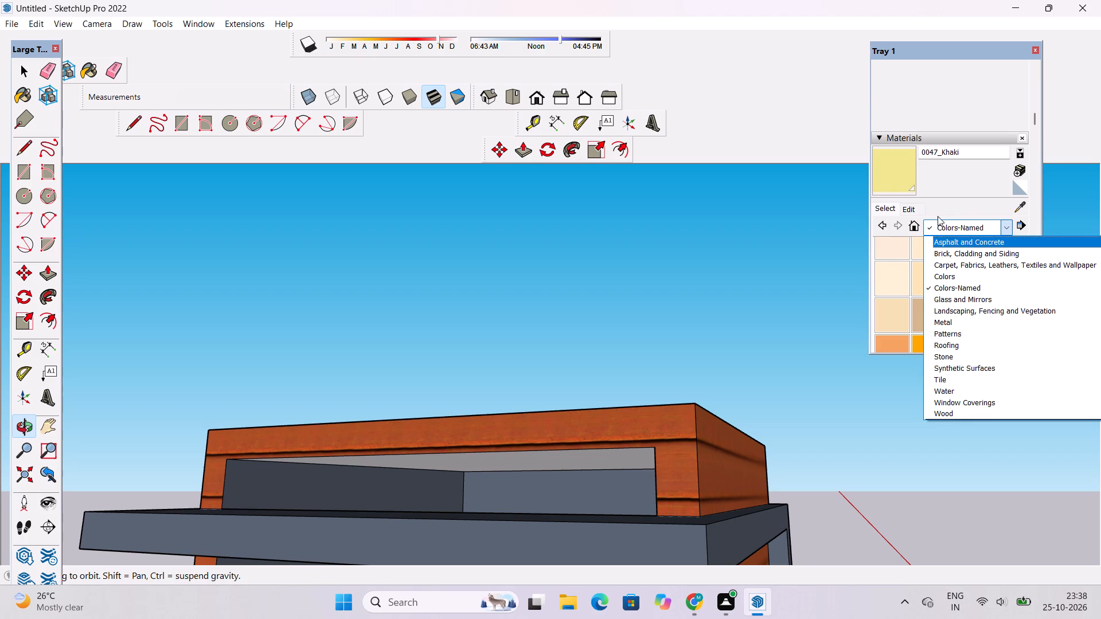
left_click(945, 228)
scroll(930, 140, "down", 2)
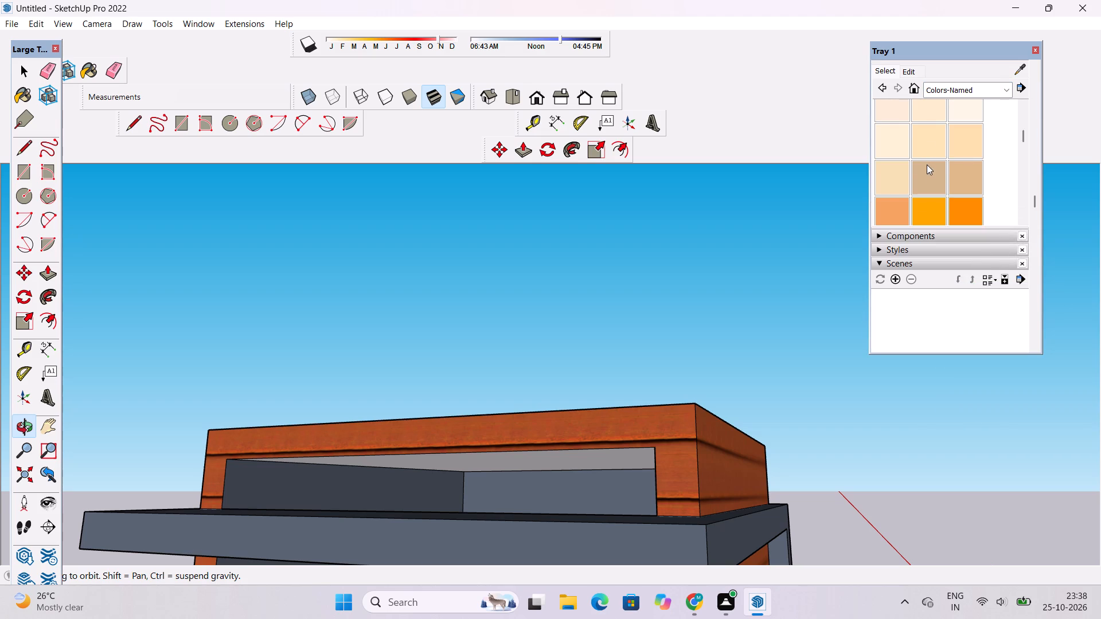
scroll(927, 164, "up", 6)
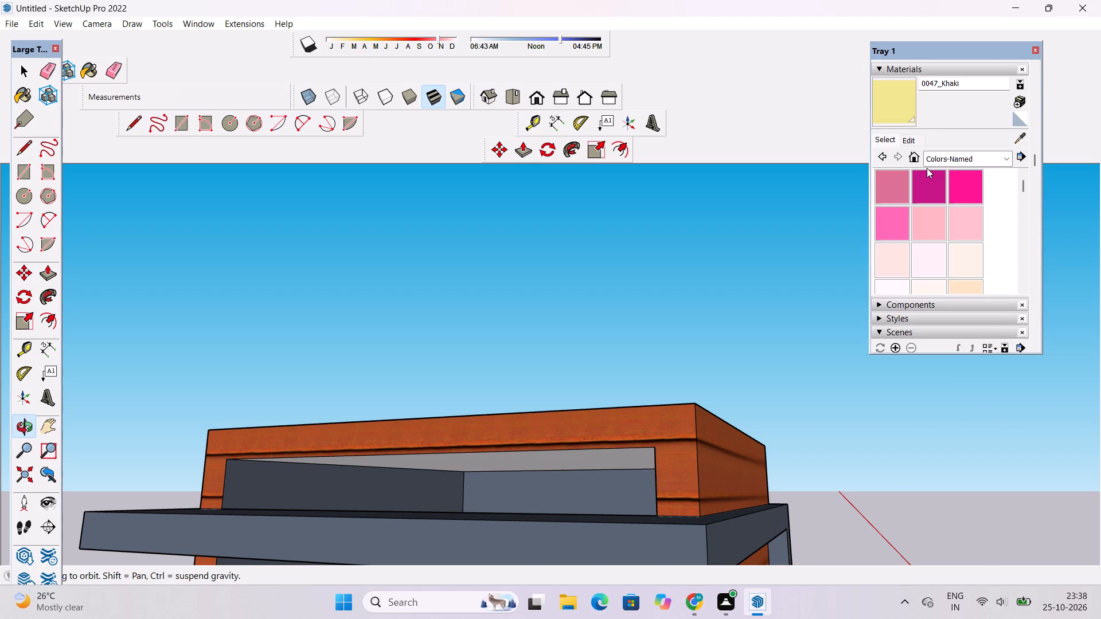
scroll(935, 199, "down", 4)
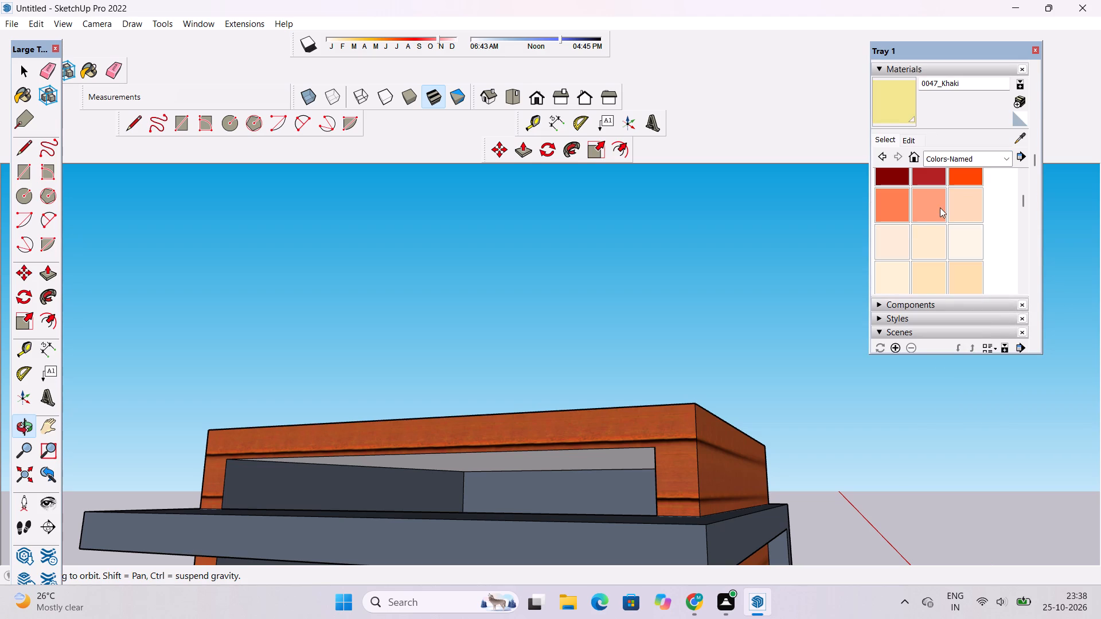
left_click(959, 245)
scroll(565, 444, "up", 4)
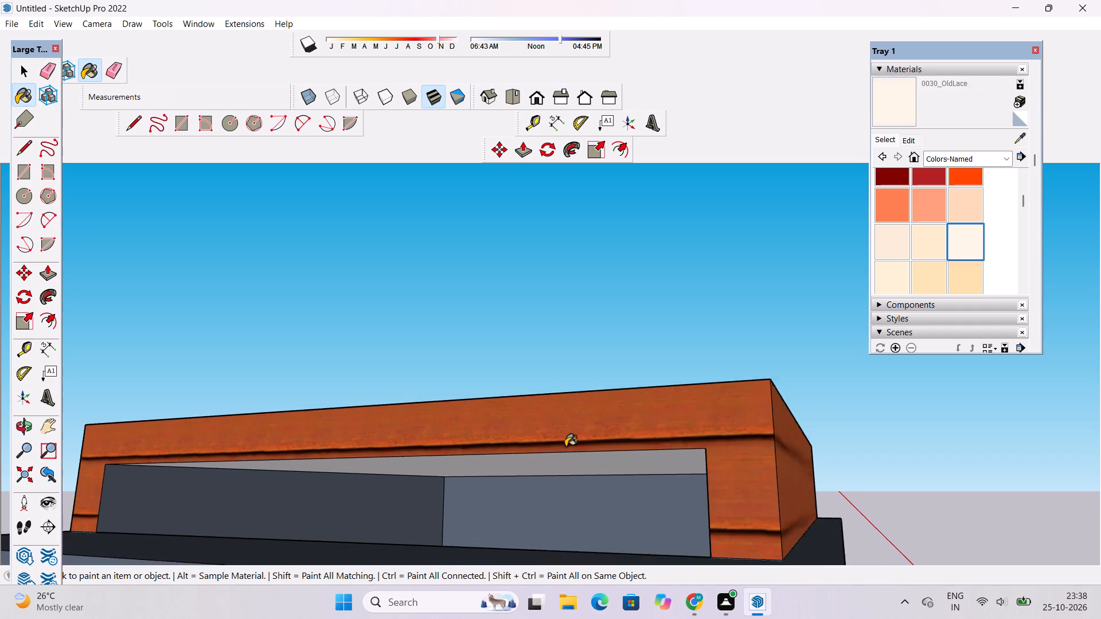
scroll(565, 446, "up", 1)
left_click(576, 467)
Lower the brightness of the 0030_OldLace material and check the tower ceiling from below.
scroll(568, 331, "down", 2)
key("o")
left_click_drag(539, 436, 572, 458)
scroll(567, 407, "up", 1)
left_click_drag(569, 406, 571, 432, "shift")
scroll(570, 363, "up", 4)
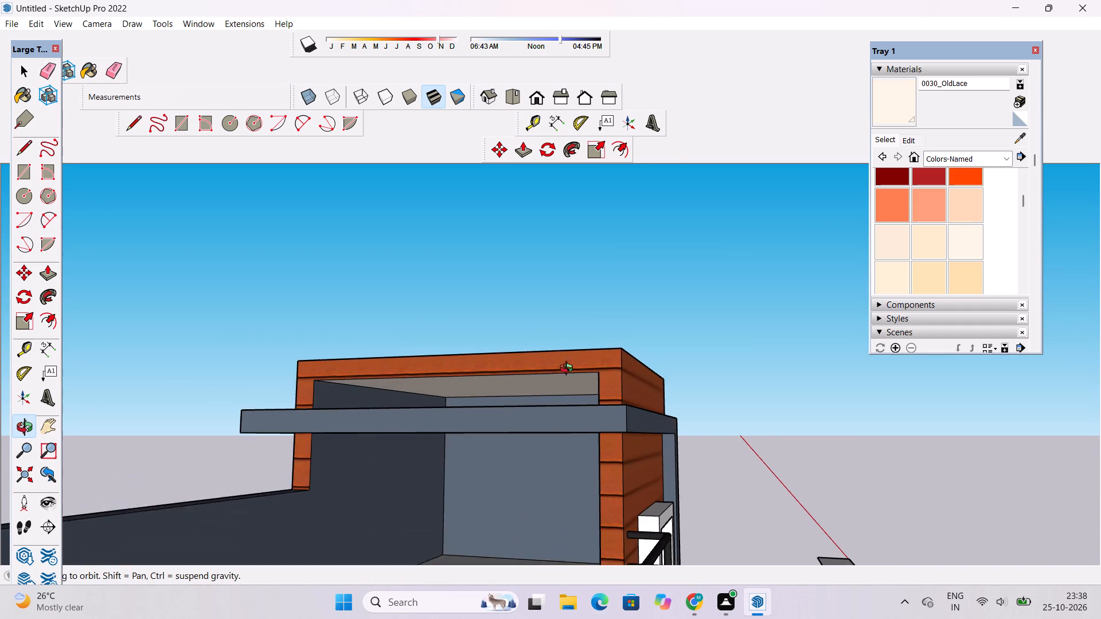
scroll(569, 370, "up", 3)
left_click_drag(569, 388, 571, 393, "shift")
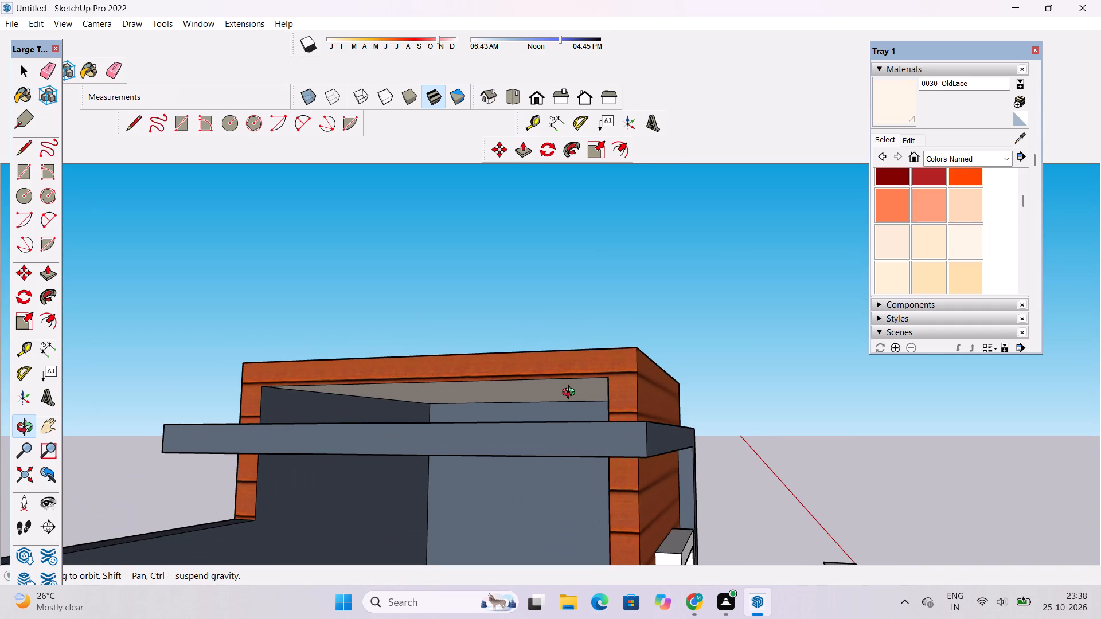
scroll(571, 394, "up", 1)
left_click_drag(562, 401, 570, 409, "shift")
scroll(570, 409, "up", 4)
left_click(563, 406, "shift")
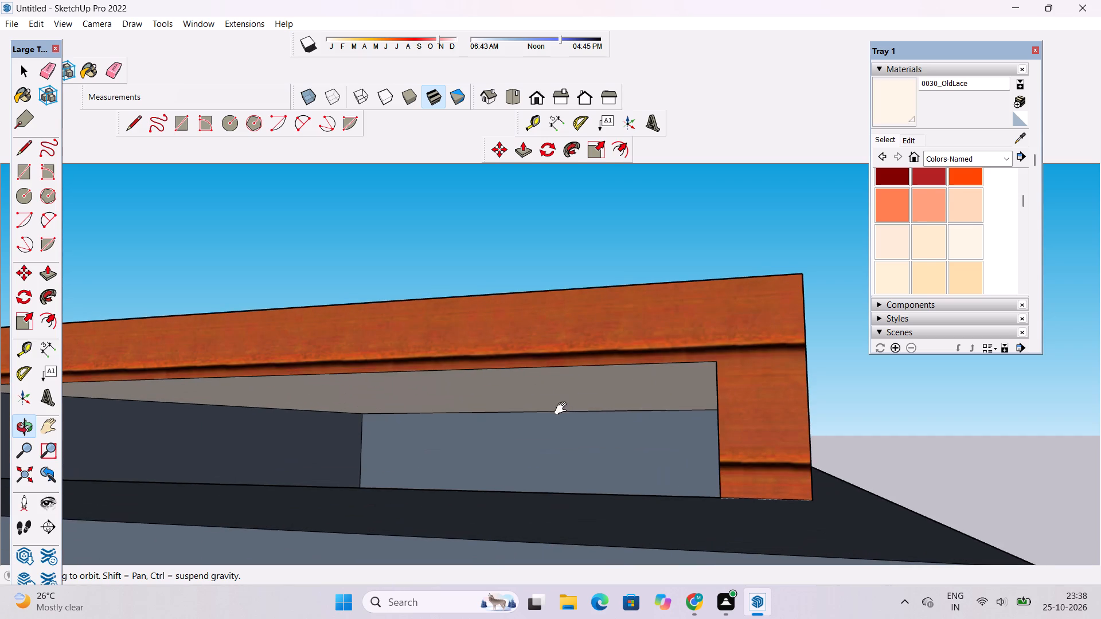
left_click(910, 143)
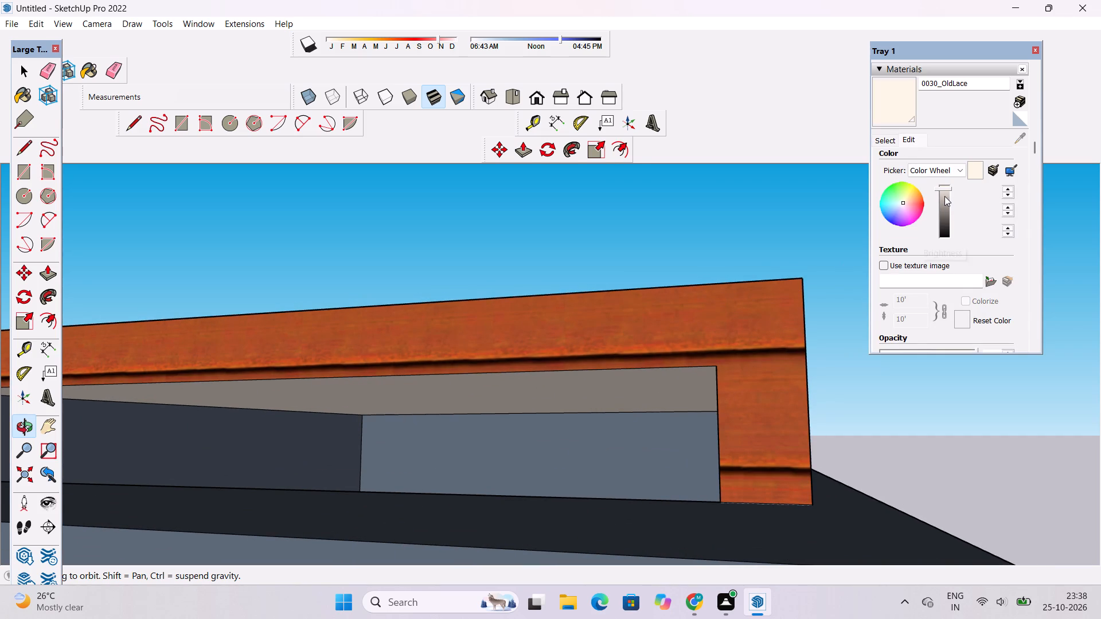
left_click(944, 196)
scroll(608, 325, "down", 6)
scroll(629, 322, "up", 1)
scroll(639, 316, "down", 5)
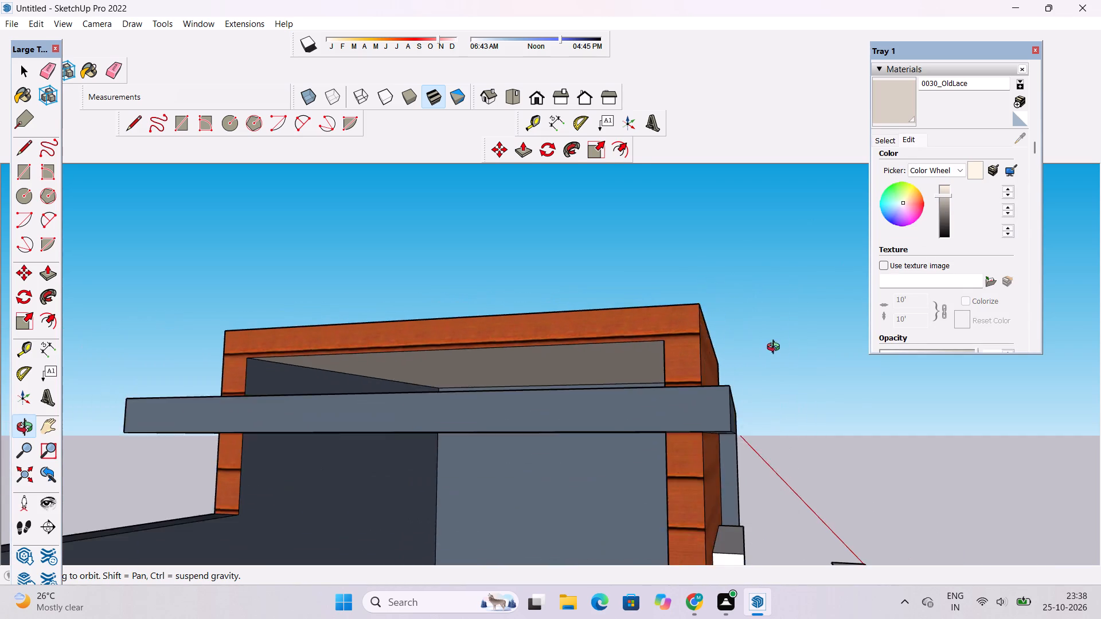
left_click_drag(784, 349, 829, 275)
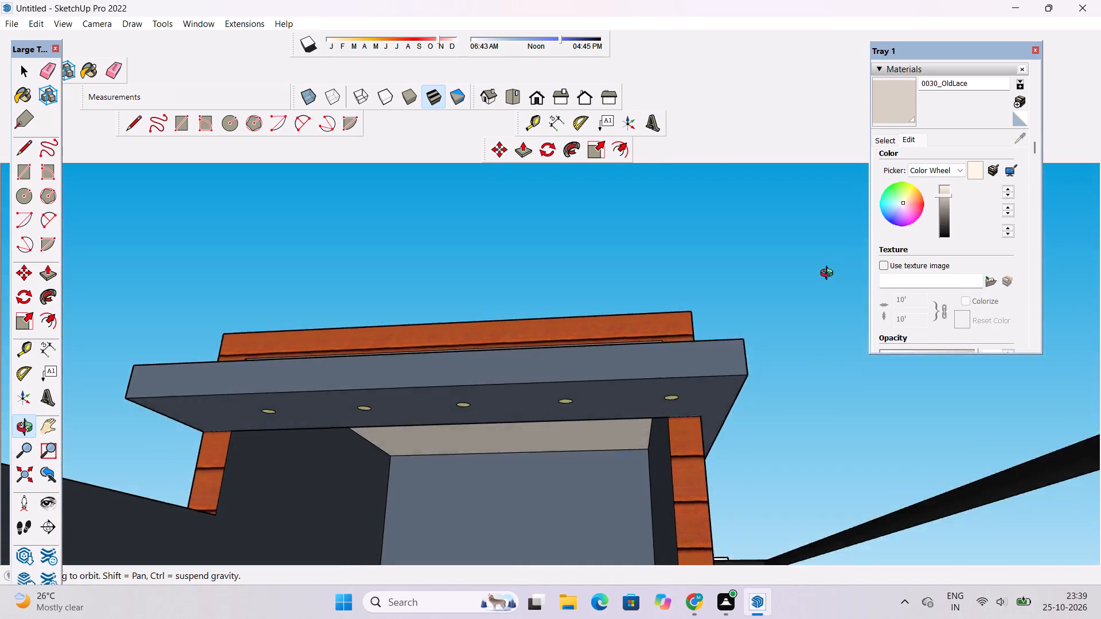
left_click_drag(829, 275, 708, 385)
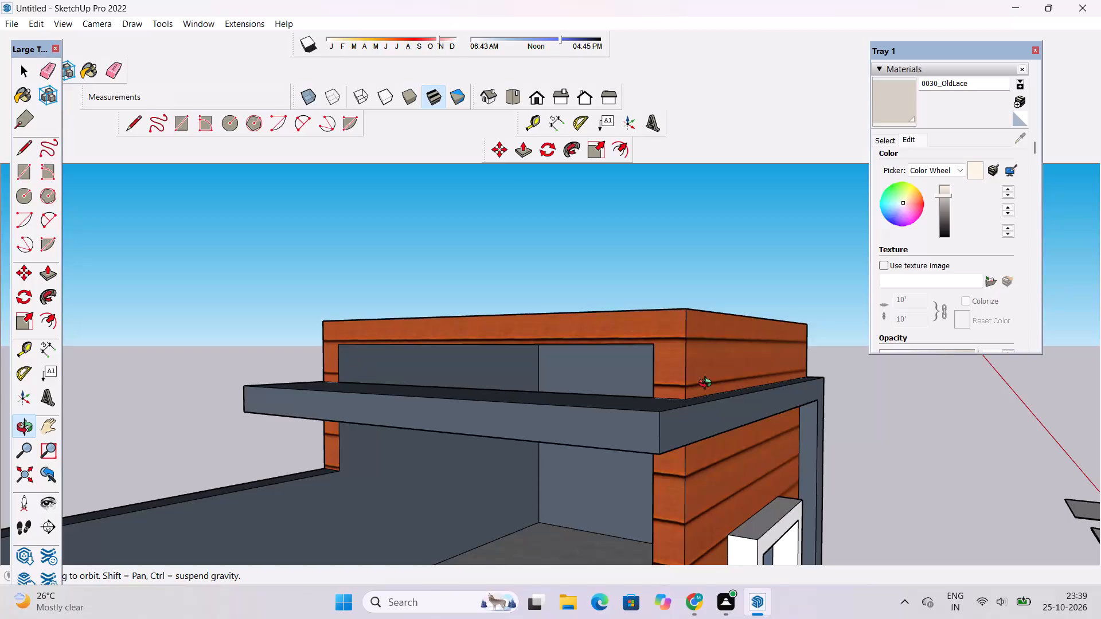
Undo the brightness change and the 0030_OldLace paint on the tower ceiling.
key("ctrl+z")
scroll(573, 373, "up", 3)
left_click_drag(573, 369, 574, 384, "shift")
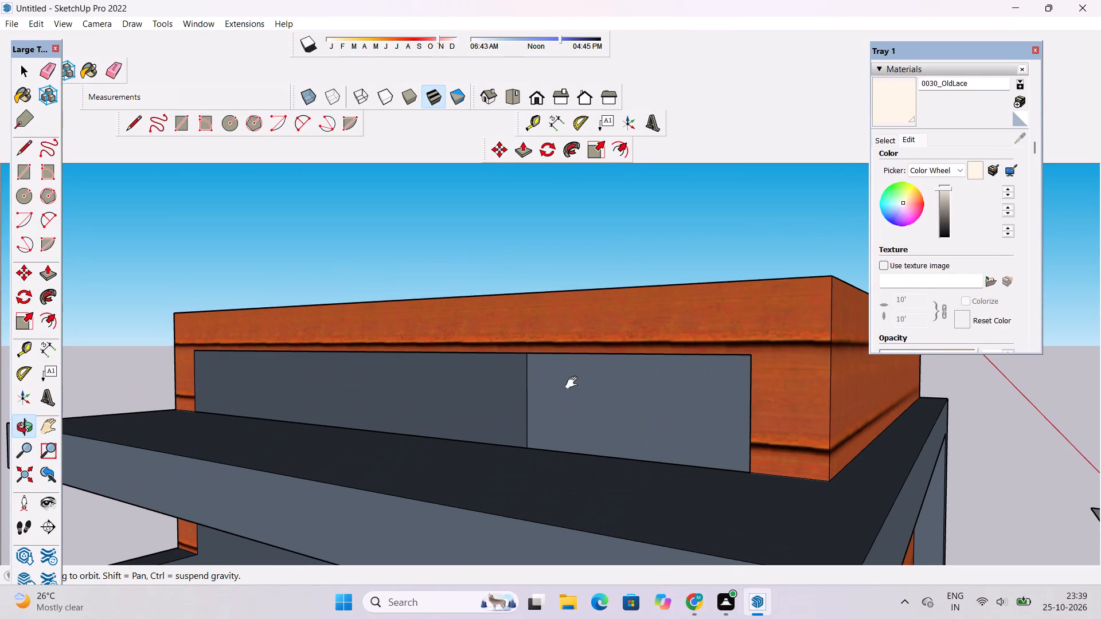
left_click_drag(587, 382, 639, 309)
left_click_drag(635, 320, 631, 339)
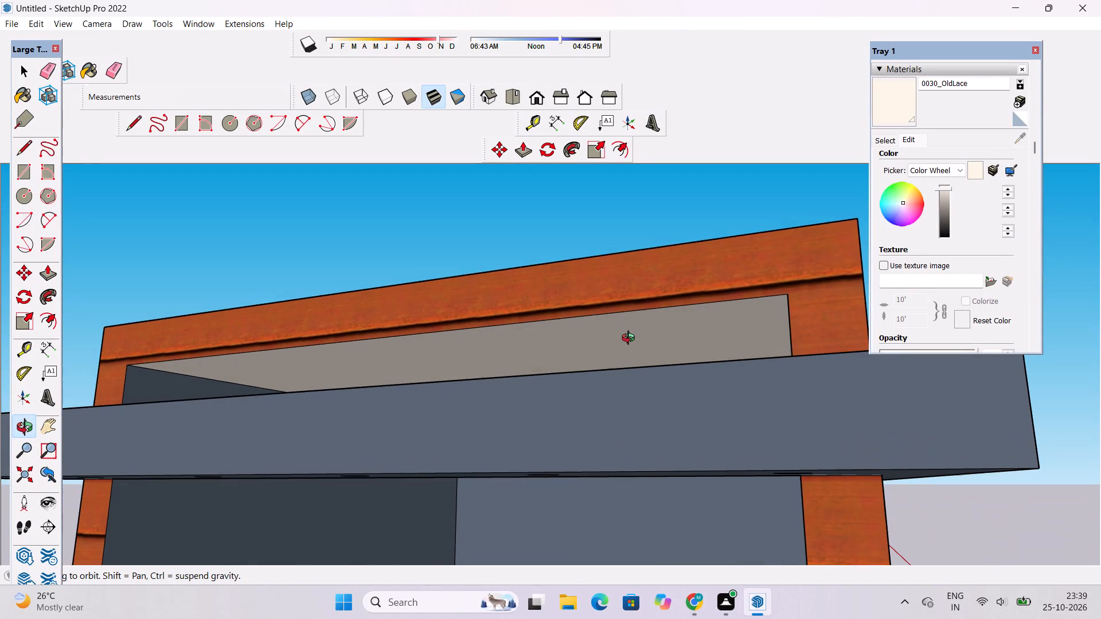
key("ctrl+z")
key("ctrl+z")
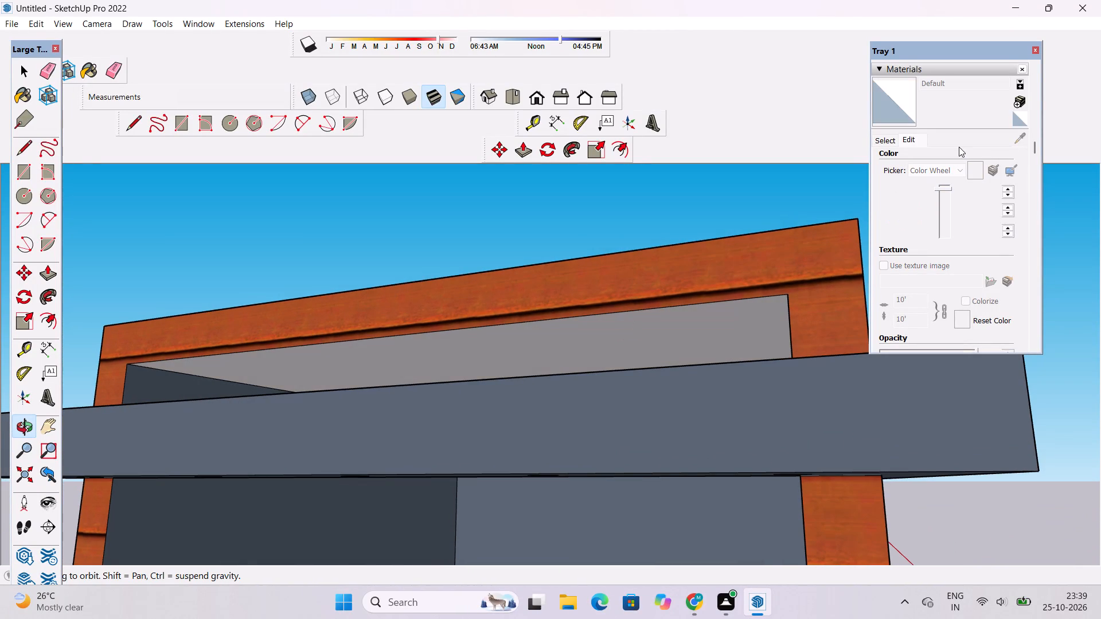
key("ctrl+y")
Paint the ceiling beneath the wood-clad tower roof with 0029_BlanchedAlmond from the Colors-Named collection.
left_click(892, 140)
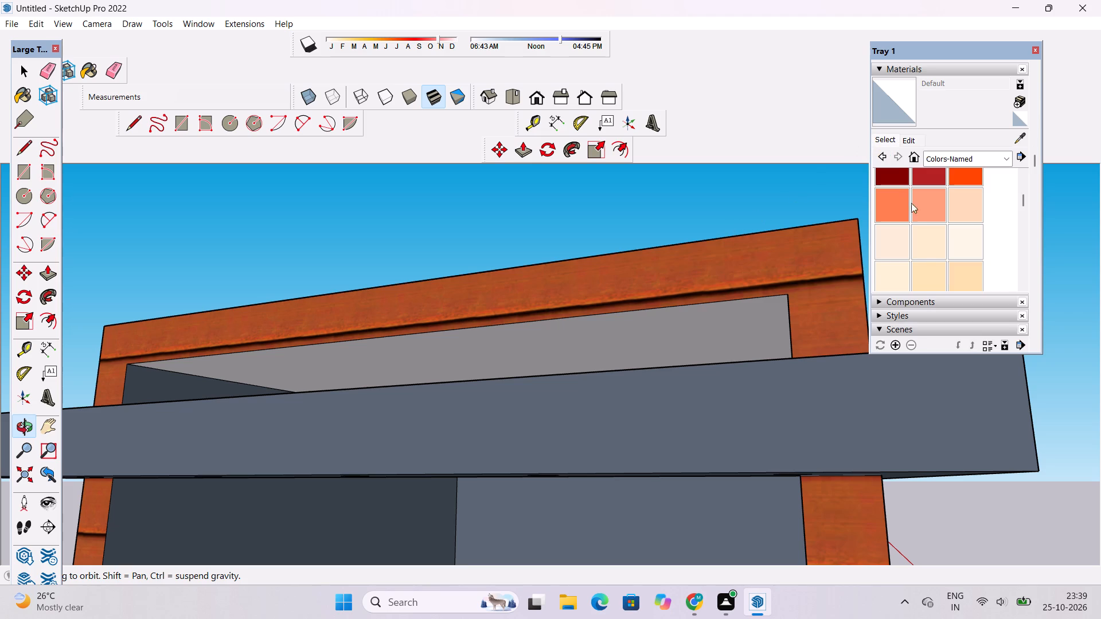
scroll(939, 252, "down", 1)
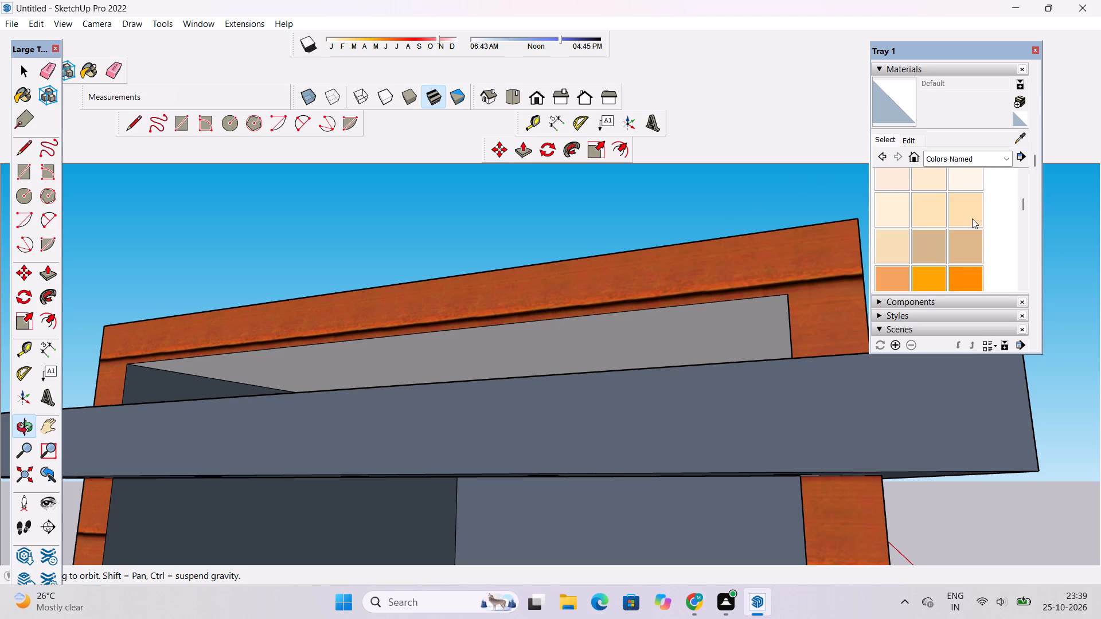
scroll(946, 189, "up", 1)
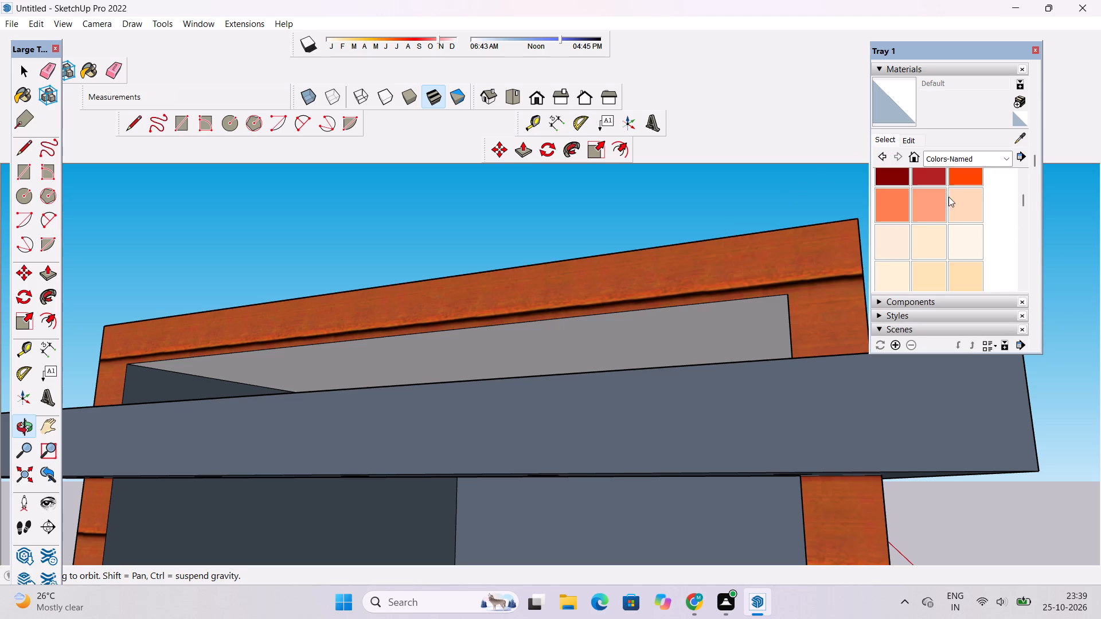
left_click(925, 243)
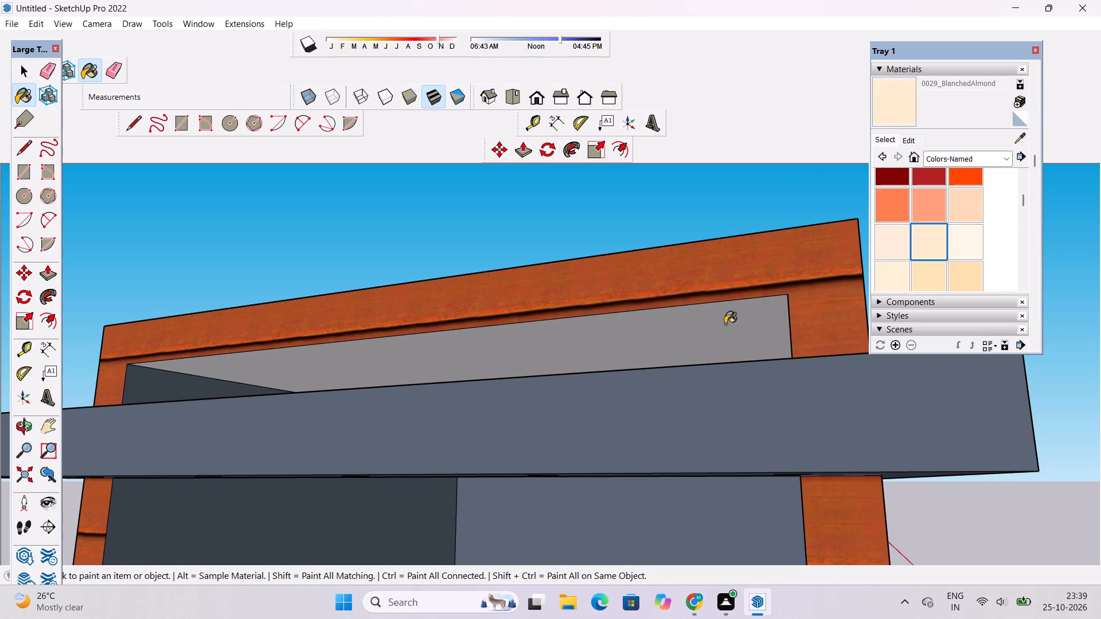
left_click(725, 324)
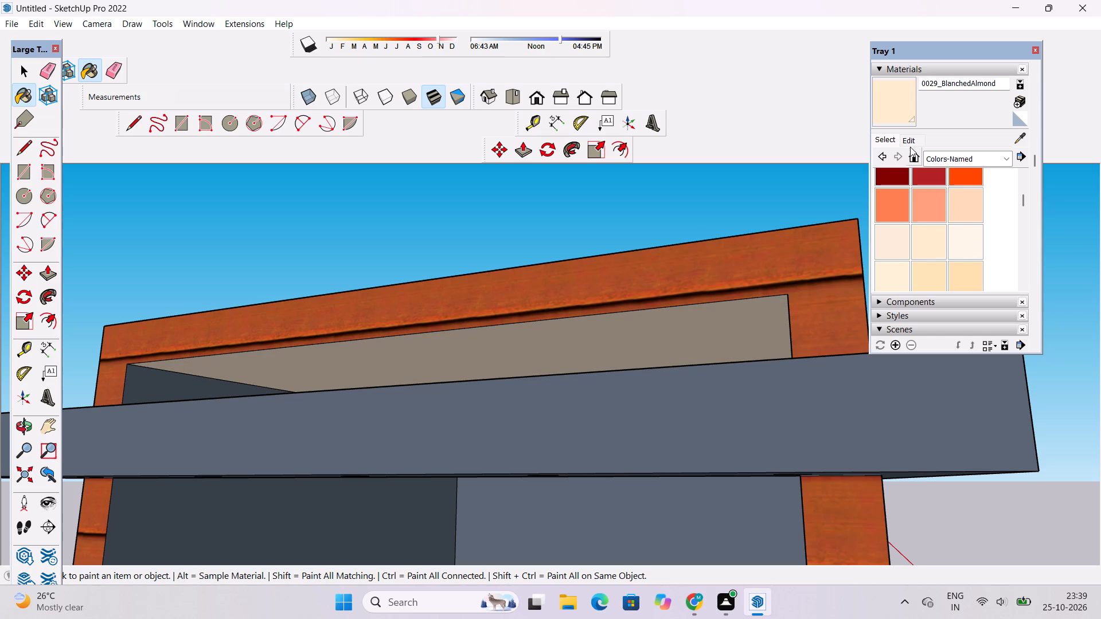
left_click(905, 105)
left_click(920, 138)
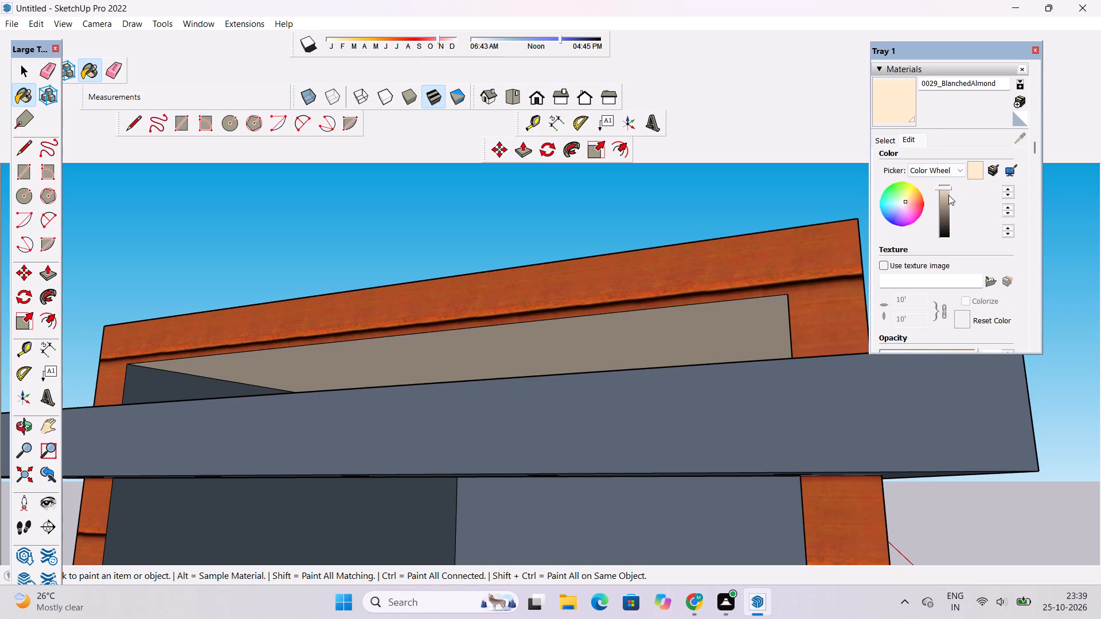
left_click(946, 186)
left_click(975, 170)
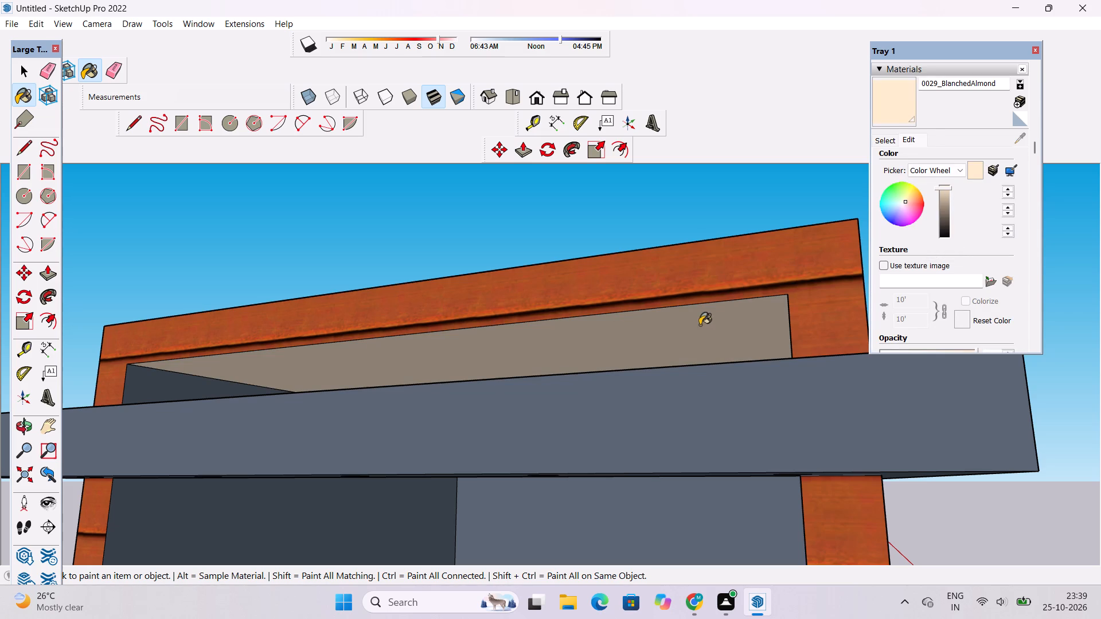
left_click(700, 326)
left_click(18, 425)
left_click_drag(667, 318, 598, 187)
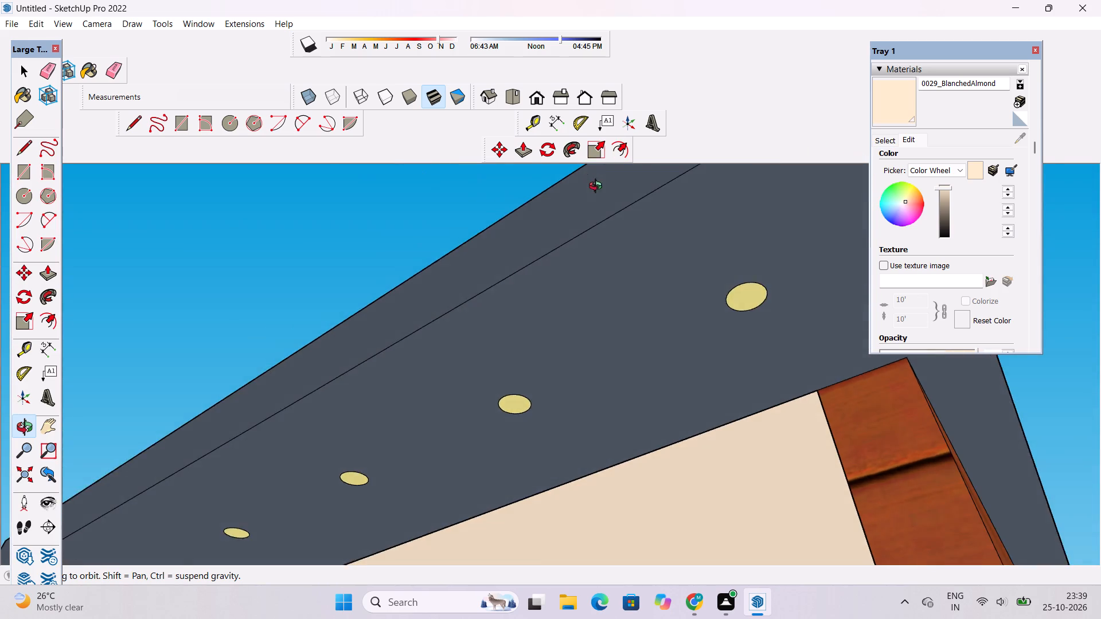
Examine the tower roof, balconies and overall facade of the house, starting from the front view.
scroll(707, 169, "down", 12)
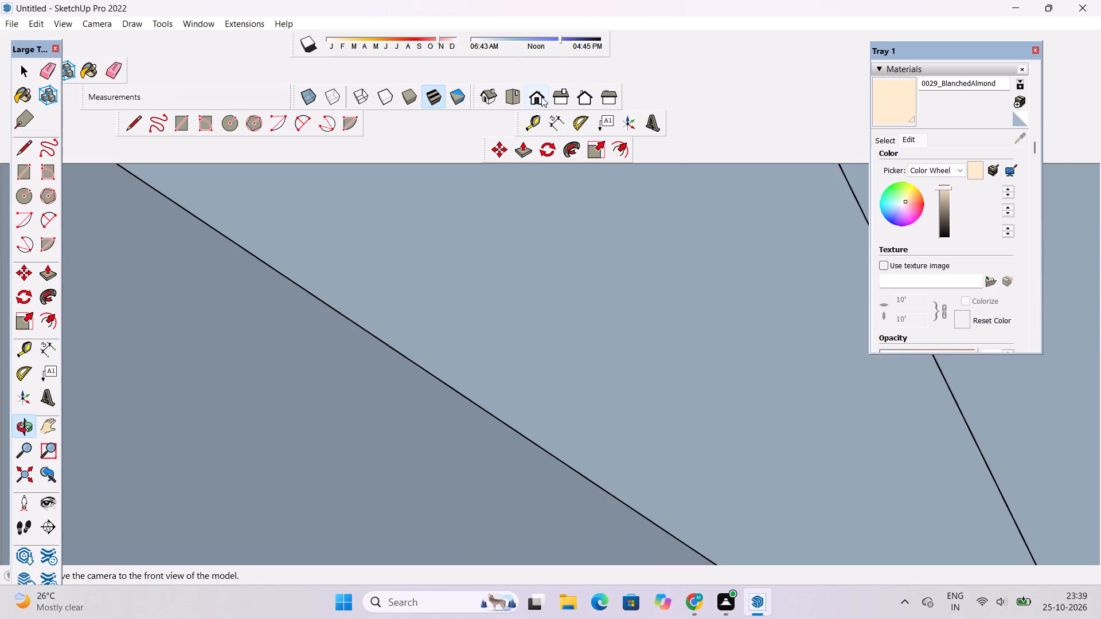
left_click(541, 97)
scroll(589, 241, "down", 4)
left_click_drag(618, 274, 618, 318)
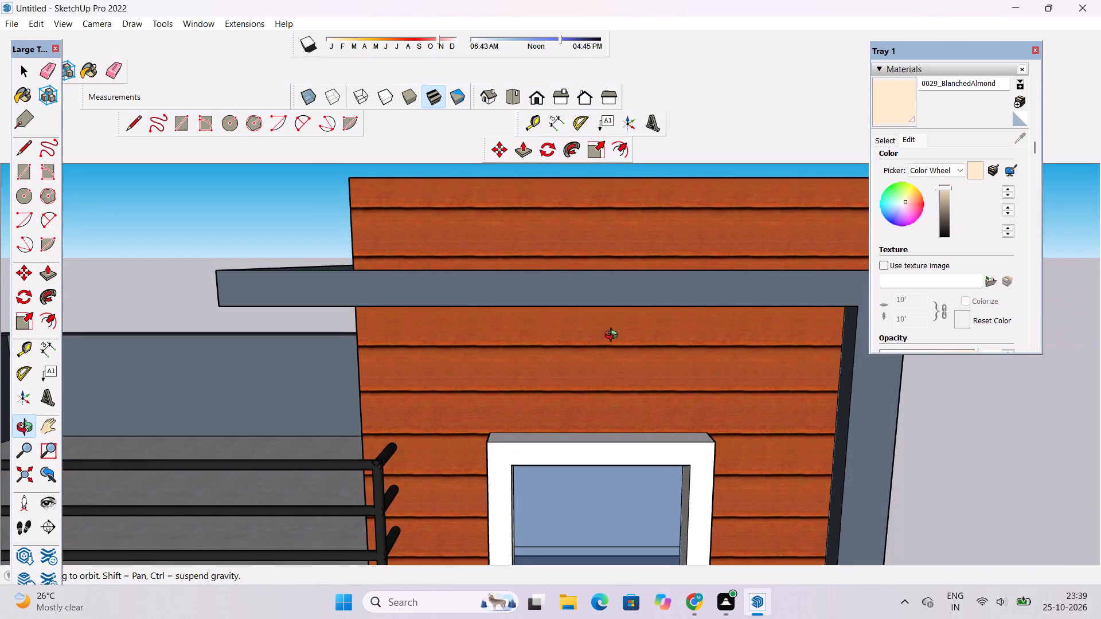
left_click_drag(601, 309, 601, 284, "shift")
scroll(599, 281, "down", 6)
left_click_drag(667, 365, 408, 382)
scroll(407, 367, "down", 4)
left_click_drag(425, 415, 428, 417, "shift")
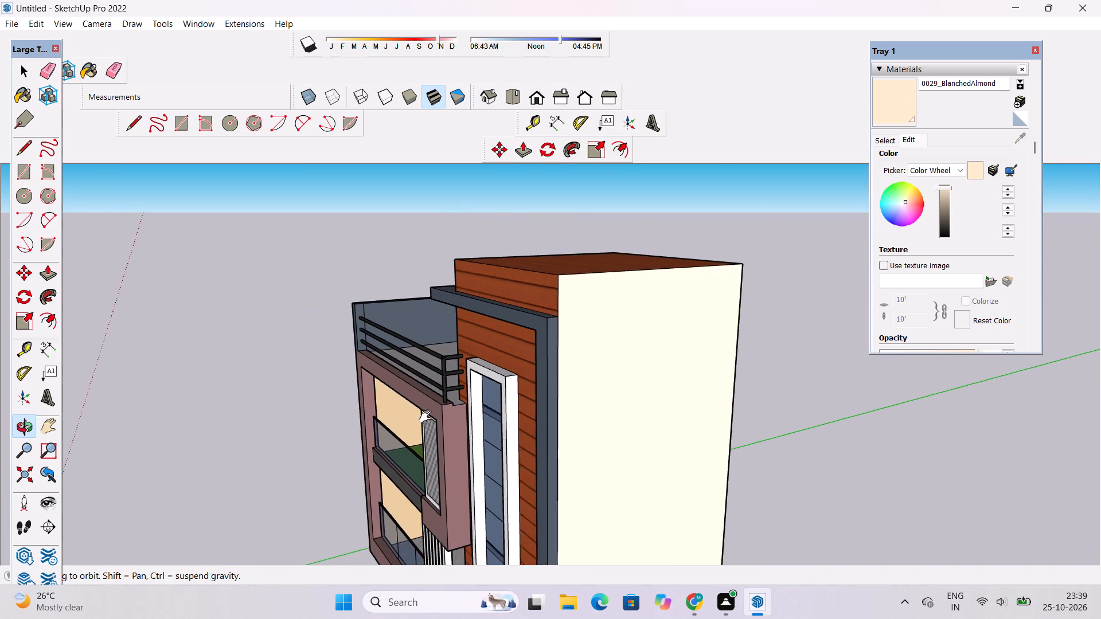
left_click_drag(428, 417, 667, 295, "shift")
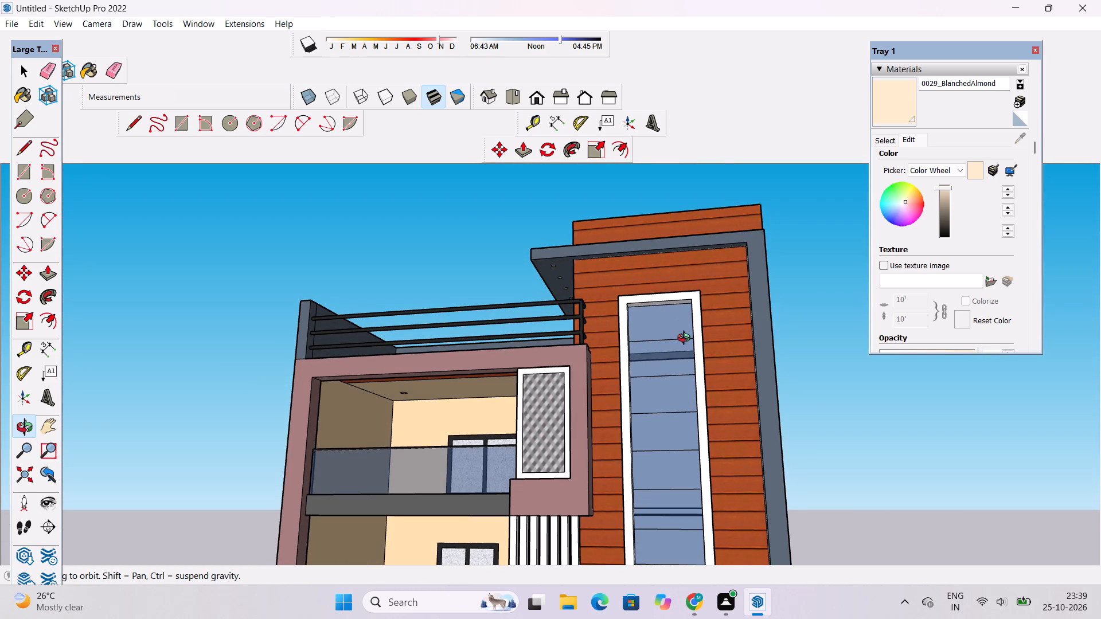
scroll(686, 339, "up", 4)
scroll(667, 260, "down", 12, "shift")
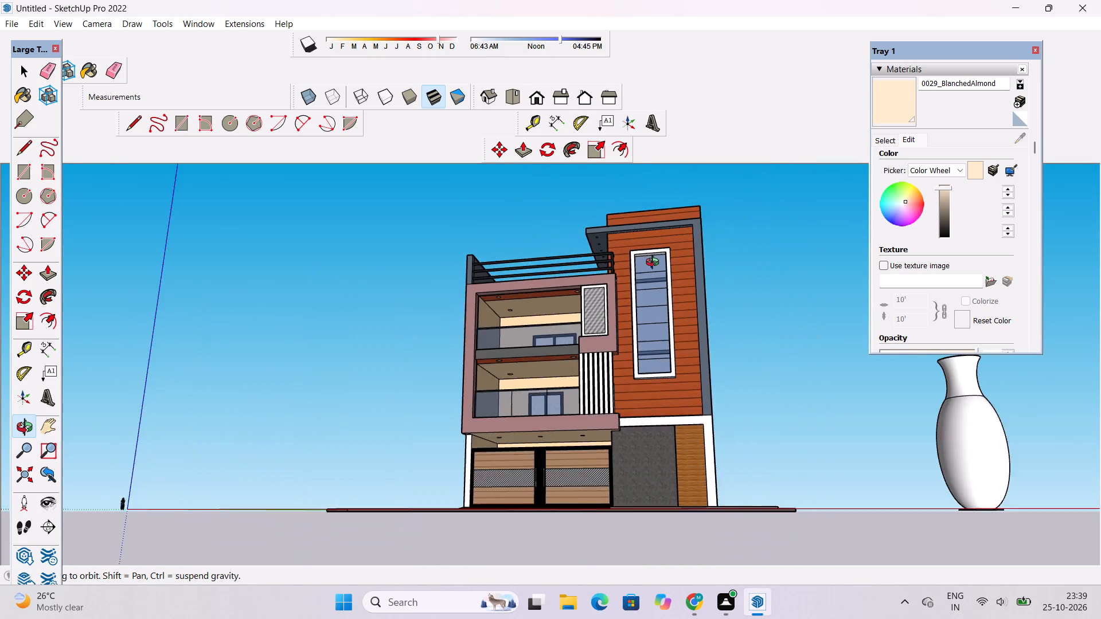
left_click_drag(655, 264, 505, 432)
left_click_drag(548, 455, 528, 367, "shift")
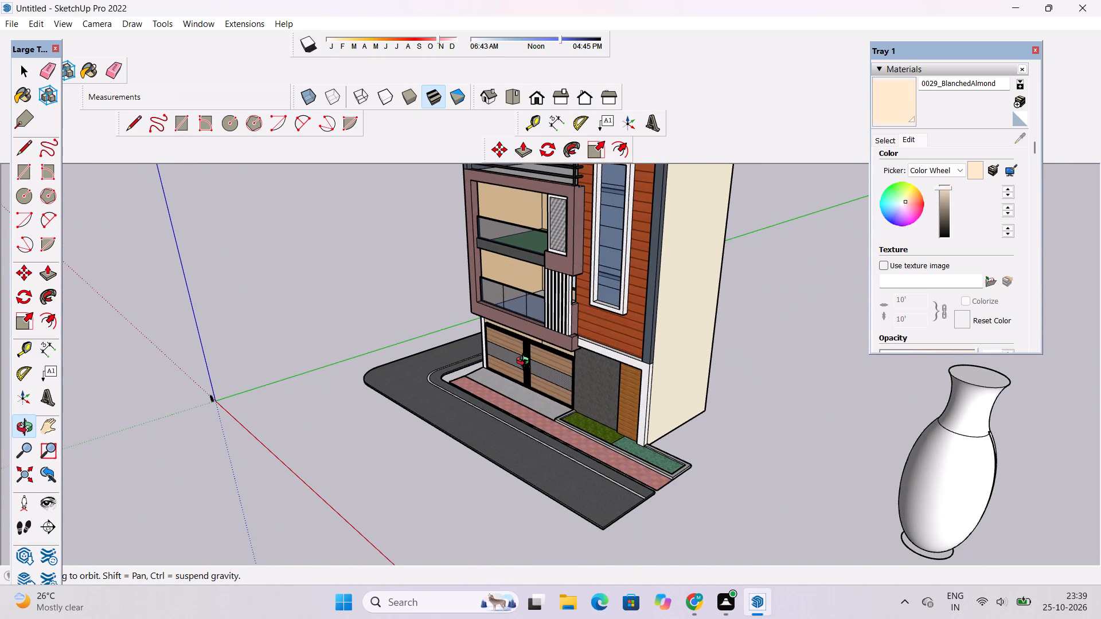
scroll(525, 362, "down", 3)
left_click_drag(460, 425, 571, 408)
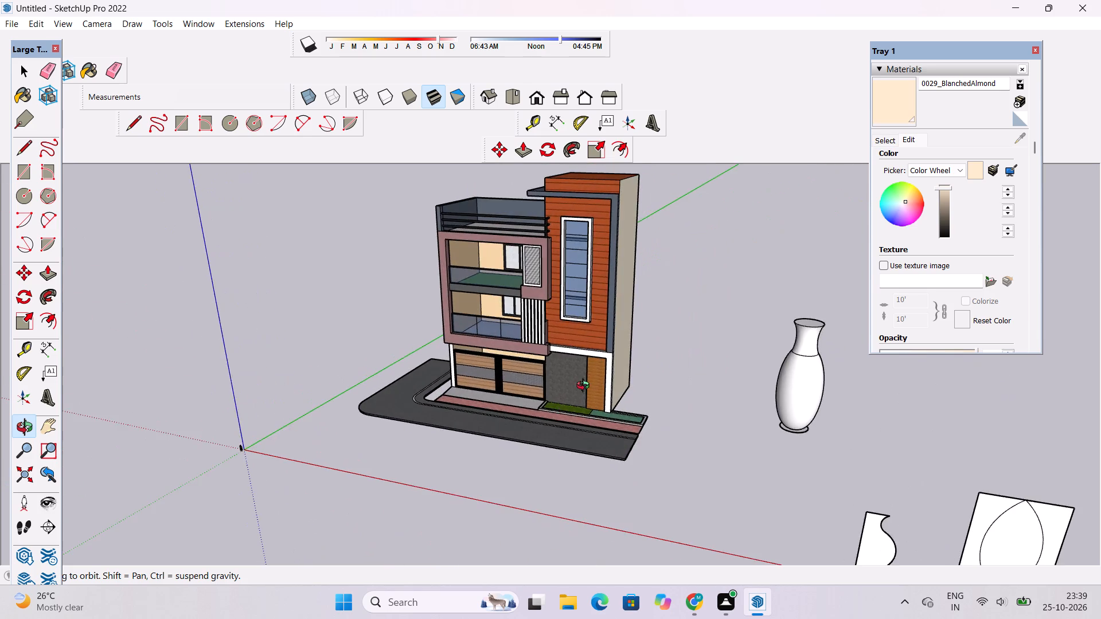
Inspect the ground-floor gate, entrance wall and side pillars up close for surfaces still unpainted.
scroll(599, 366, "up", 15)
left_click_drag(489, 426, 950, 356)
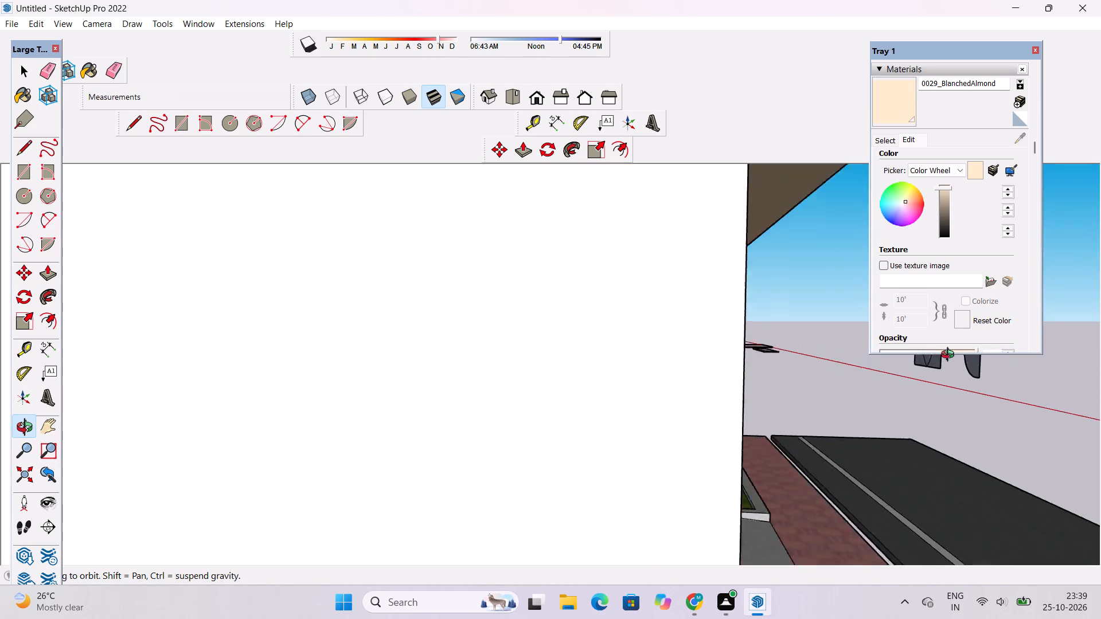
left_click_drag(950, 356, 351, 384)
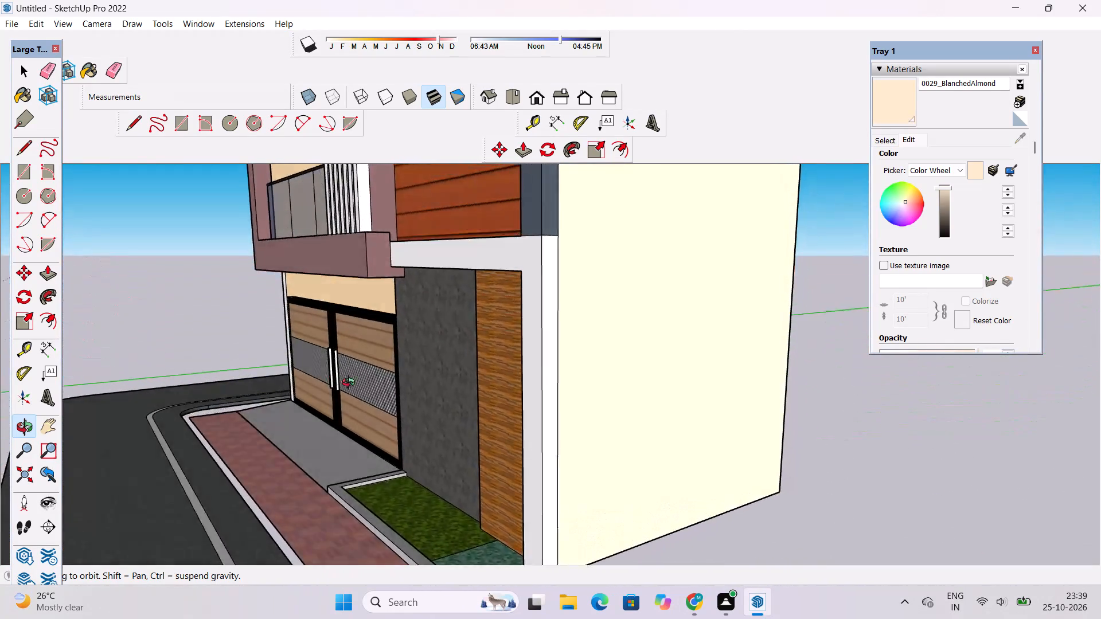
left_click_drag(351, 384, 489, 391)
left_click_drag(495, 388, 526, 380)
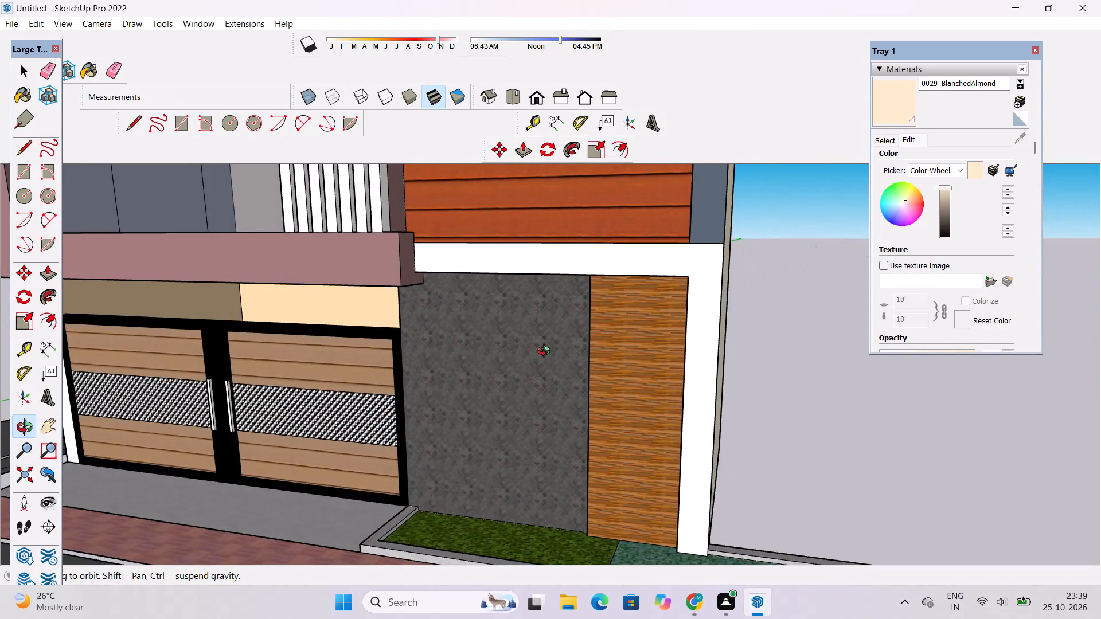
scroll(546, 352, "down", 2)
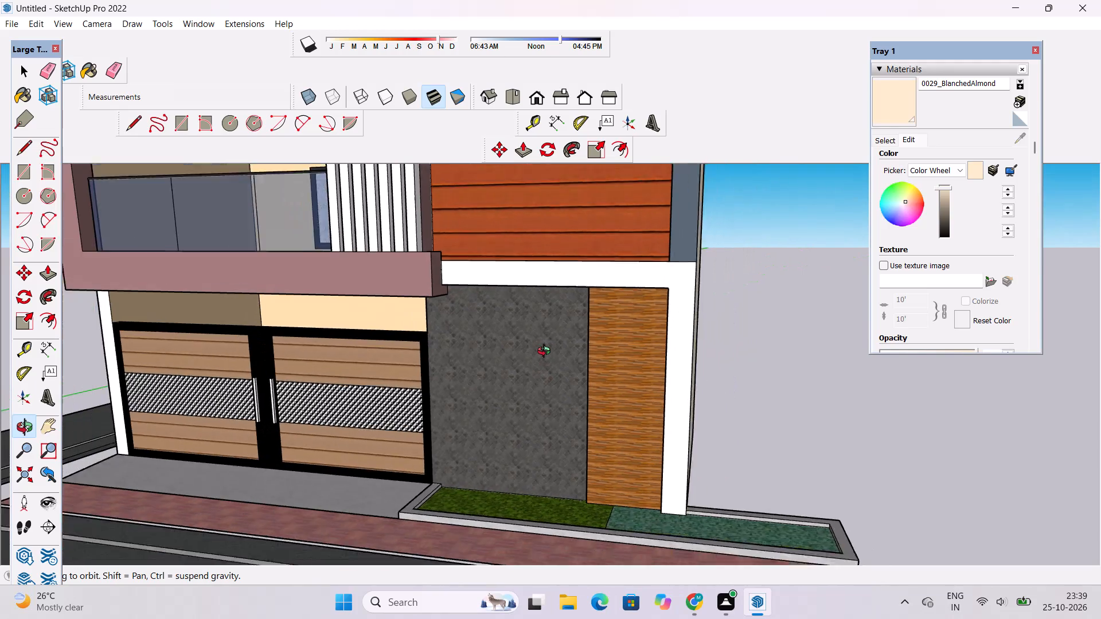
scroll(546, 352, "down", 2)
left_click_drag(329, 391, 487, 400, "shift")
left_click_drag(237, 377, 327, 383)
left_click_drag(339, 383, 520, 383)
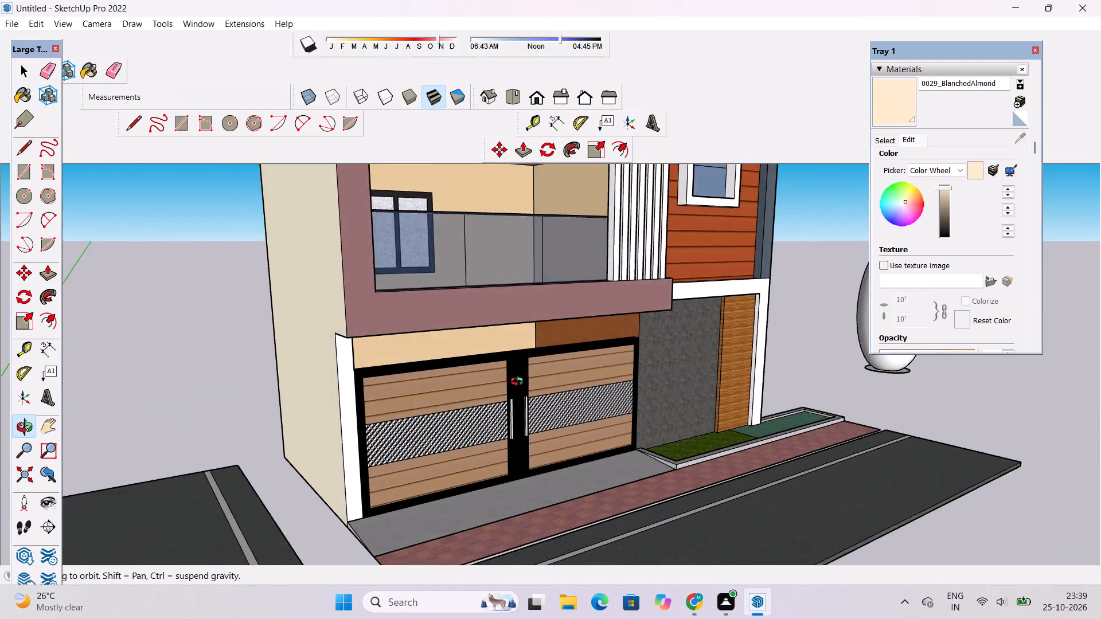
left_click_drag(520, 383, 557, 368)
Paint the white pillar face beside the wooden gate, at the end away from the tower, with 0029_BlanchedAlmond.
left_click(891, 94)
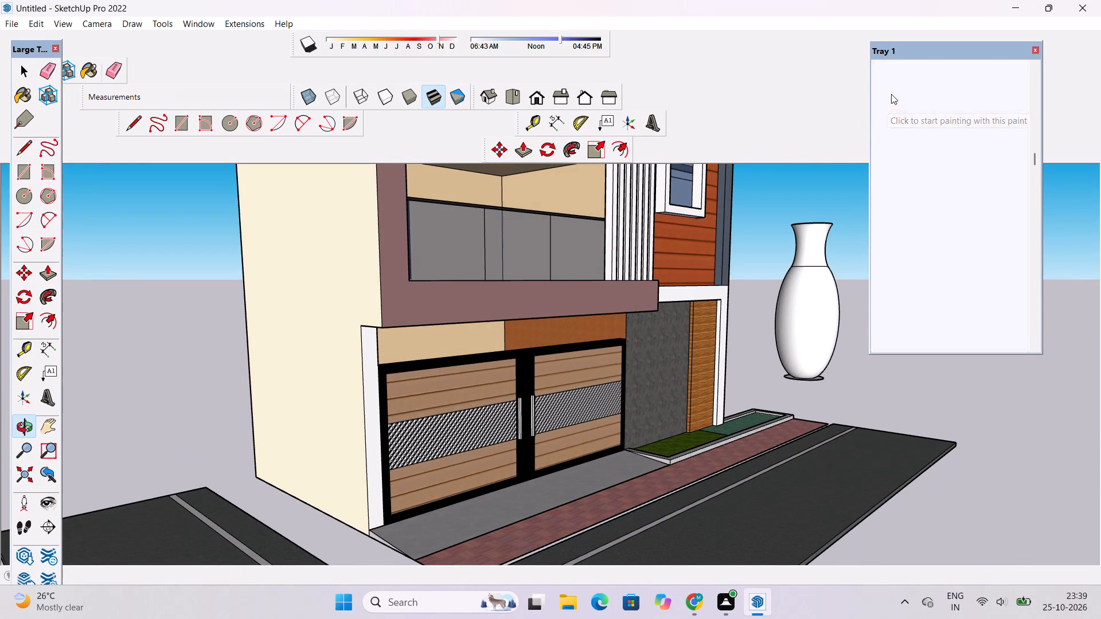
scroll(374, 386, "up", 4)
left_click(370, 360)
scroll(243, 437, "down", 5)
scroll(279, 424, "up", 1)
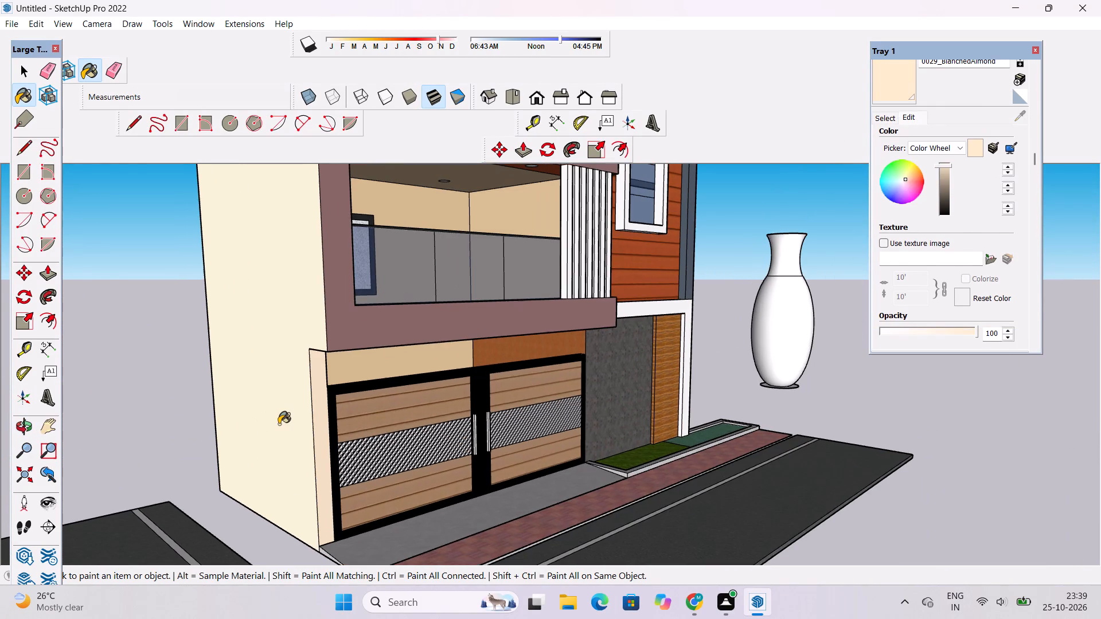
Examine the ground-floor facade, gate and balcony ceilings from the front and from below.
key("o")
left_click_drag(641, 366, 414, 336)
left_click_drag(264, 341, 372, 394, "shift")
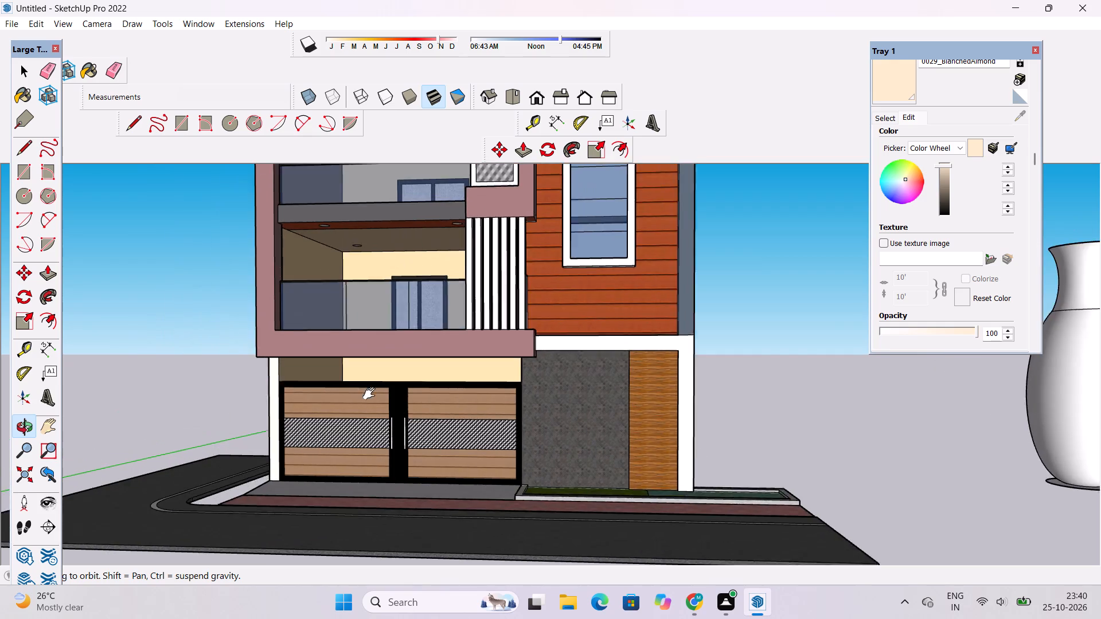
left_click_drag(372, 394, 373, 394, "shift")
left_click_drag(376, 398, 284, 396)
scroll(264, 366, "up", 3)
left_click_drag(279, 382, 295, 401, "shift")
left_click_drag(353, 421, 486, 326)
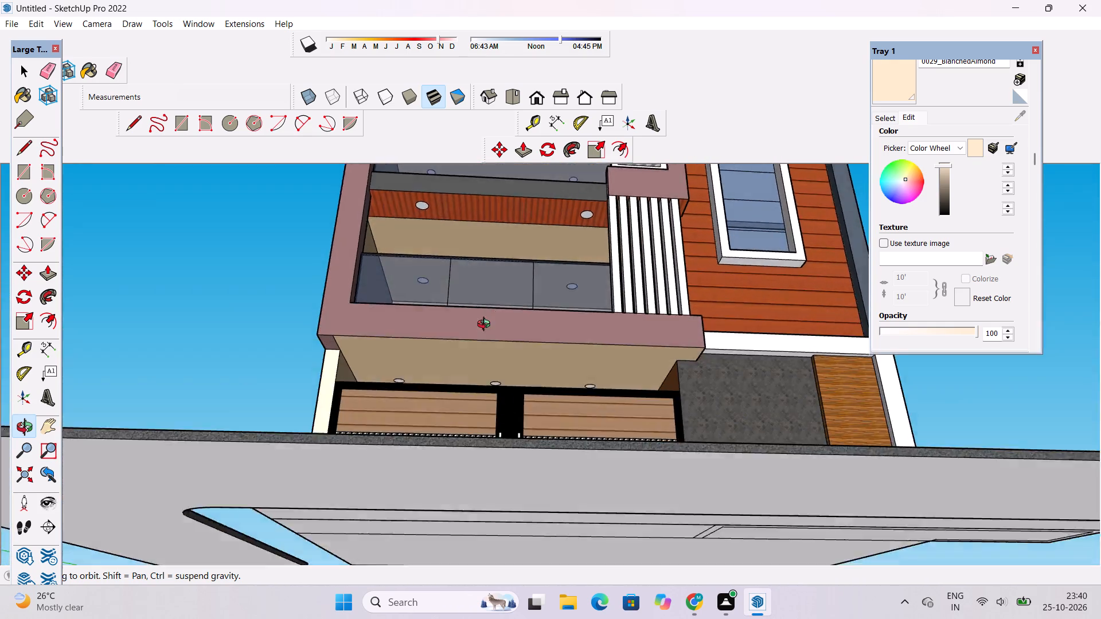
left_click_drag(486, 326, 489, 347)
scroll(487, 341, "down", 5)
left_click_drag(469, 353, 403, 336, "shift")
left_click_drag(389, 333, 424, 441)
left_click_drag(412, 441, 576, 332, "shift")
scroll(562, 331, "down", 5)
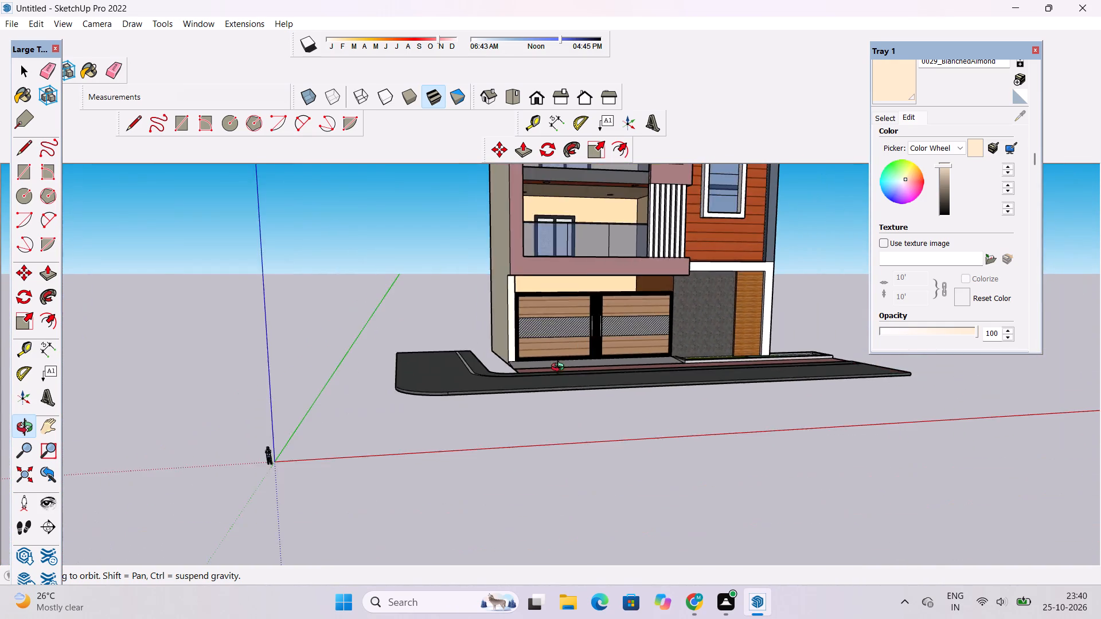
Paint the underside of the road slab with Blacktop Old 02 from the Asphalt and Concrete collection.
left_click_drag(563, 385, 527, 243)
scroll(528, 253, "up", 3)
left_click_drag(523, 301, 512, 312, "shift")
left_click_drag(518, 346, 506, 261)
left_click_drag(506, 259, 479, 314, "shift")
left_click(879, 118)
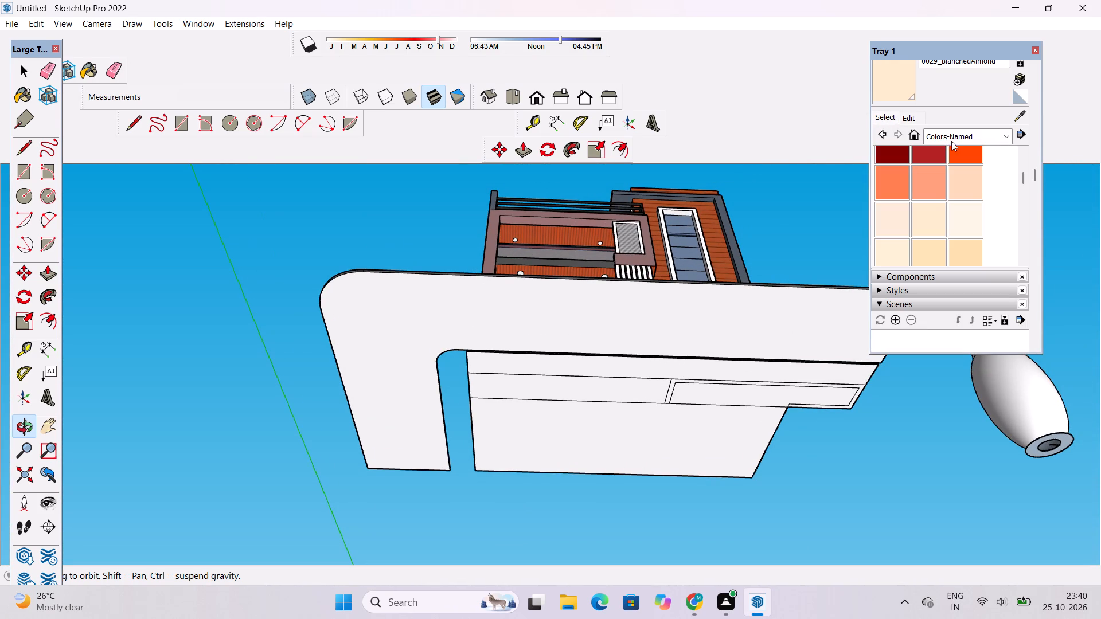
left_click(953, 136)
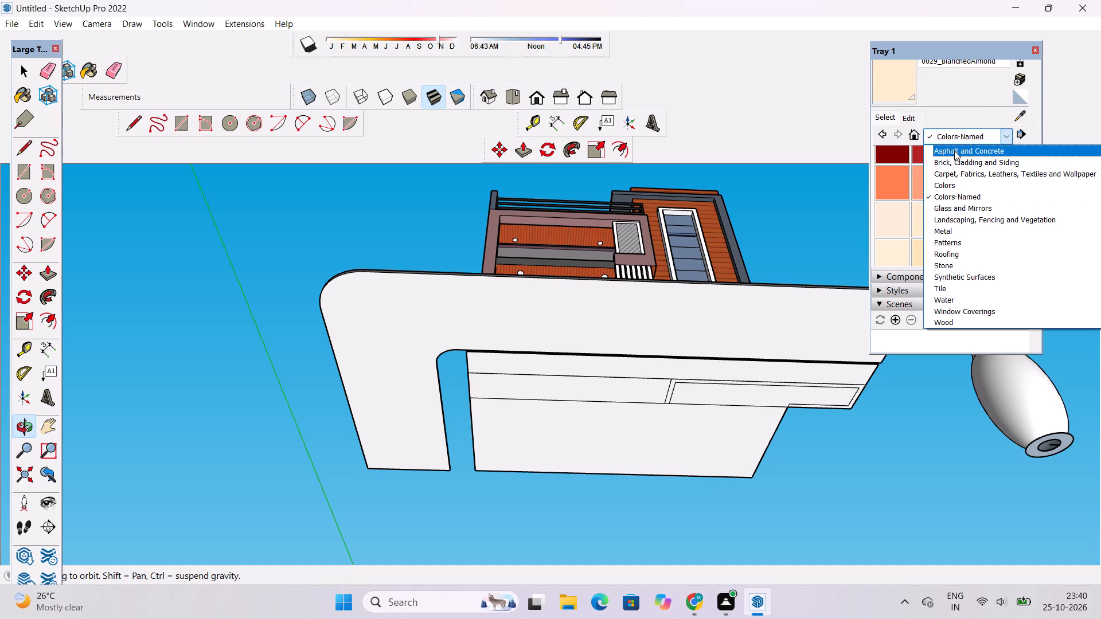
left_click(955, 153)
left_click(1002, 169)
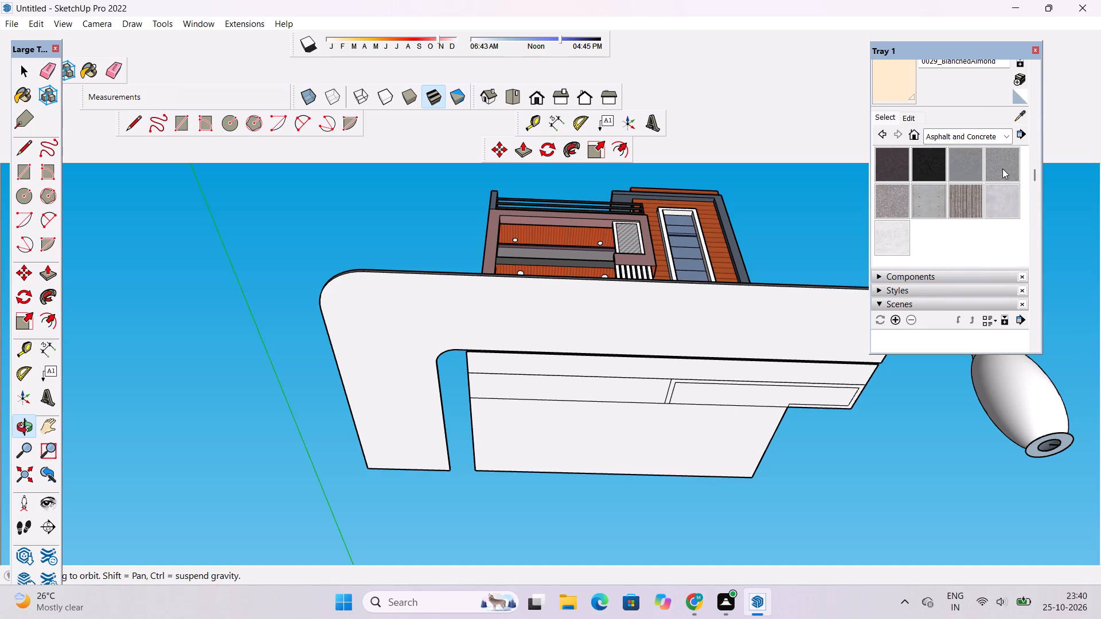
scroll(724, 302, "up", 3)
left_click(667, 310)
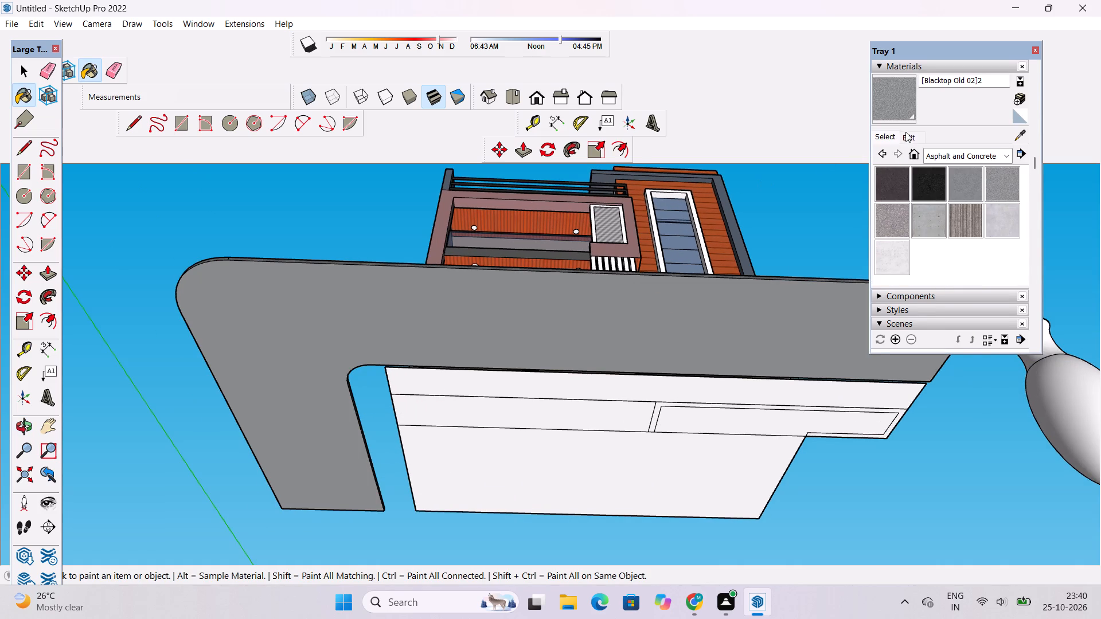
Darken the Blacktop Old 02 material on the road underside by lowering its brightness slightly.
left_click(907, 135)
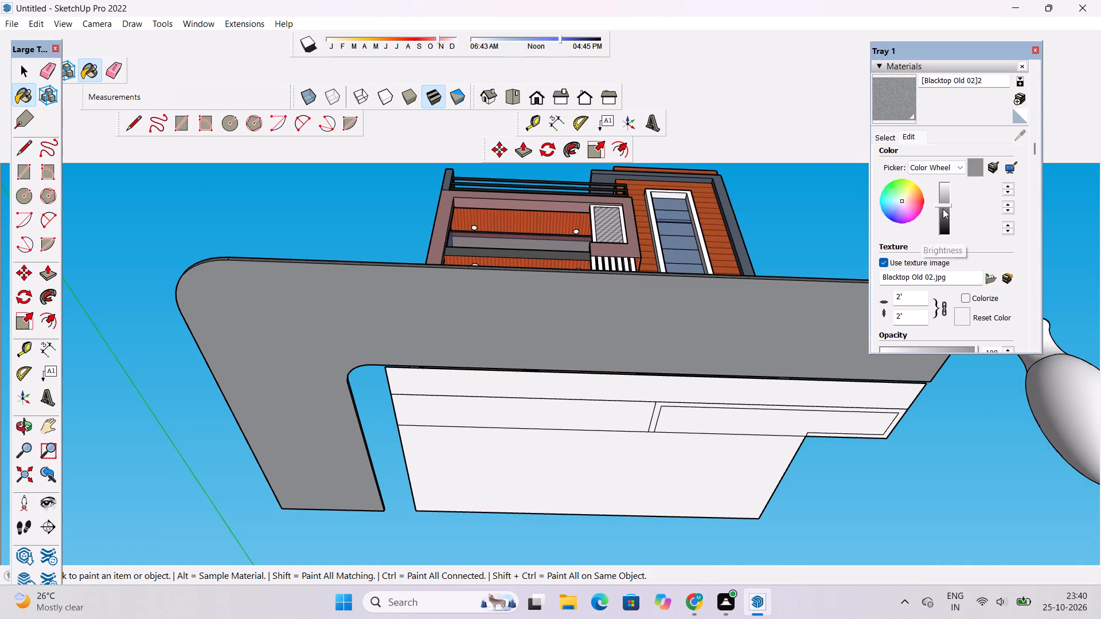
left_click(943, 209)
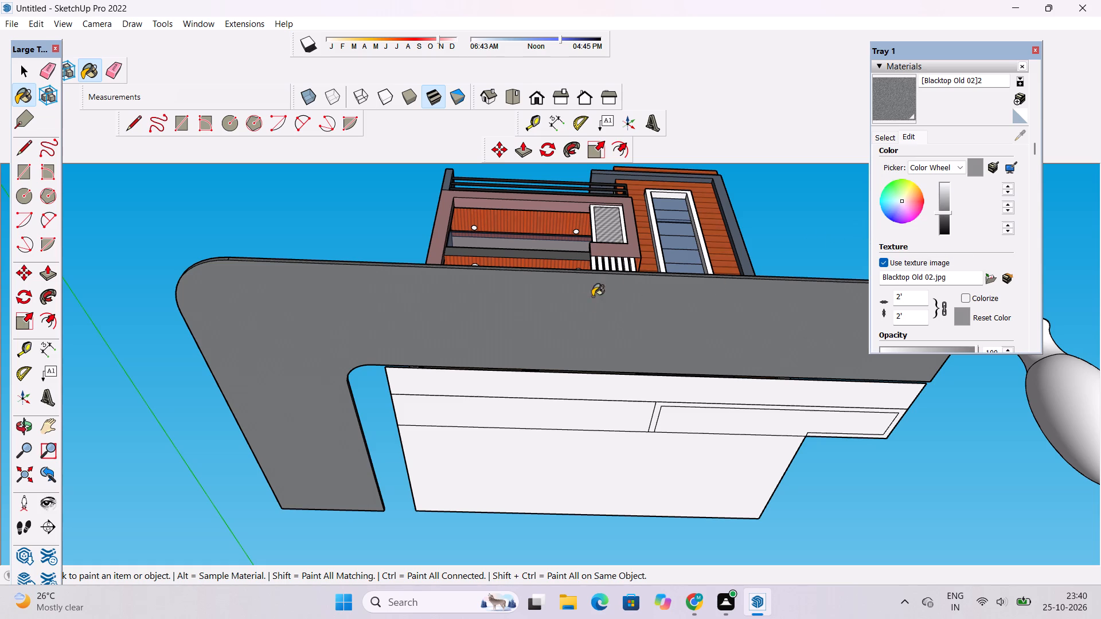
Set the Blacktop Old 02 texture size to 10' while keeping its proportions.
left_click(911, 315)
key("BackSpace")
key("BackSpace")
key("BackSpace")
key("BackSpace")
key("BackSpace")
key("BackSpace")
key("BackSpace")
key("BackSpace")
type("10'")
key("Return")
key("o")
left_click(25, 424)
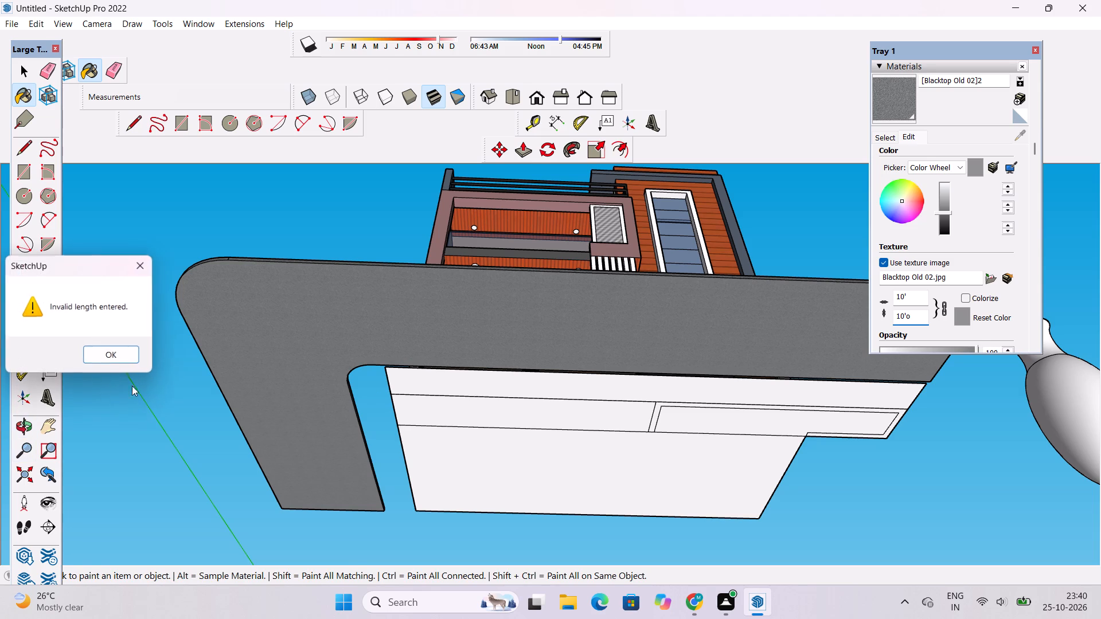
left_click(139, 263)
Inspect the road slab's underside and the blacktop texture on it from several angles below the house.
left_click_drag(19, 429, 17, 428)
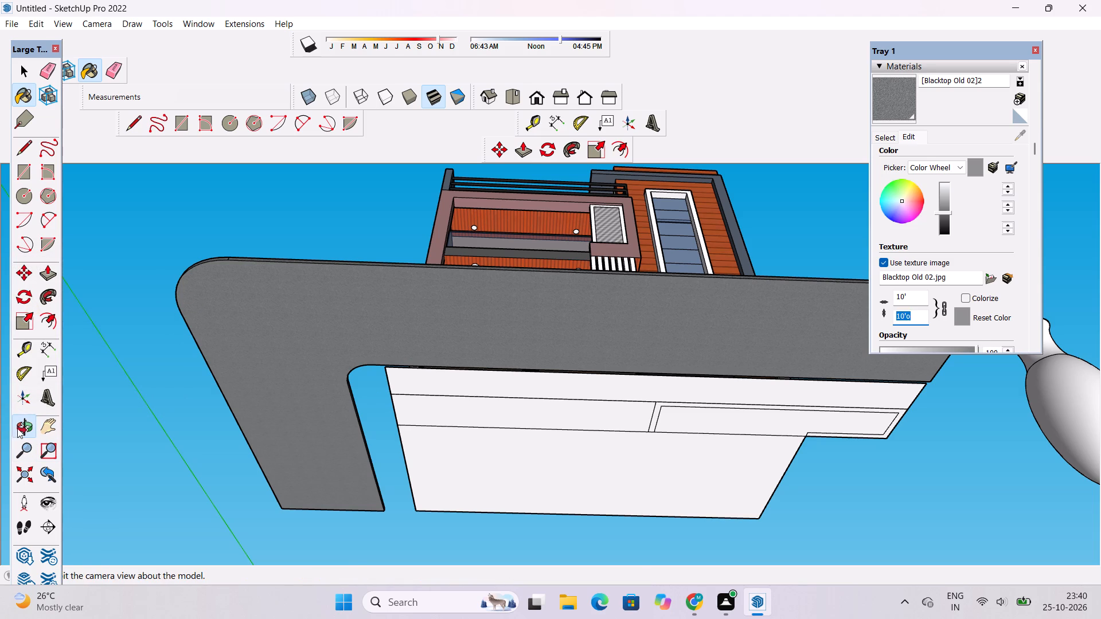
left_click_drag(17, 428, 13, 426)
left_click_drag(357, 250, 356, 399)
scroll(381, 354, "down", 3)
left_click_drag(428, 370, 346, 359, "shift")
left_click_drag(460, 367, 788, 416)
left_click_drag(596, 510, 549, 377, "shift")
left_click_drag(547, 444, 554, 339)
left_click_drag(555, 339, 546, 444)
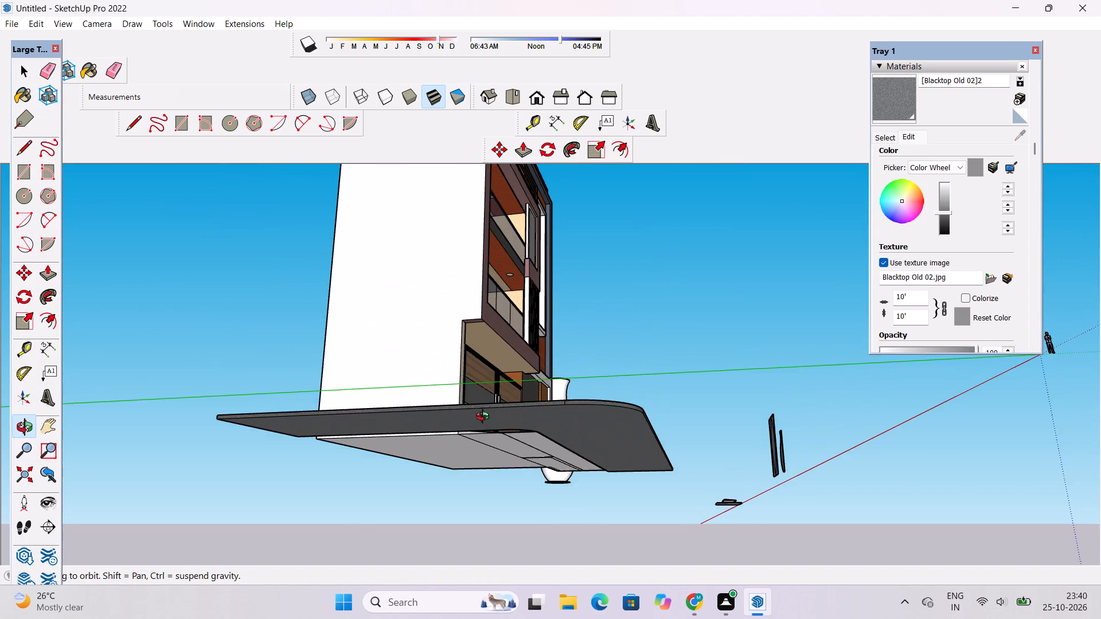
scroll(483, 418, "up", 3)
left_click_drag(447, 425, 744, 444)
scroll(523, 393, "down", 4, "shift")
left_click_drag(373, 418, 750, 438)
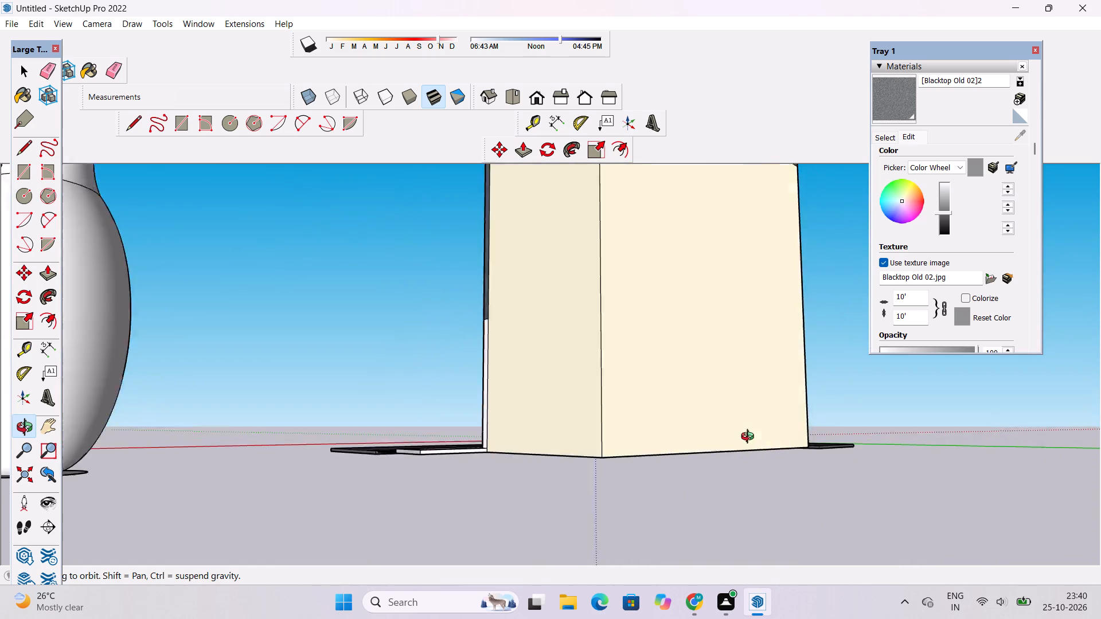
left_click_drag(750, 438, 803, 440)
scroll(536, 462, "up", 4)
scroll(389, 463, "up", 3)
left_click_drag(417, 438, 524, 331)
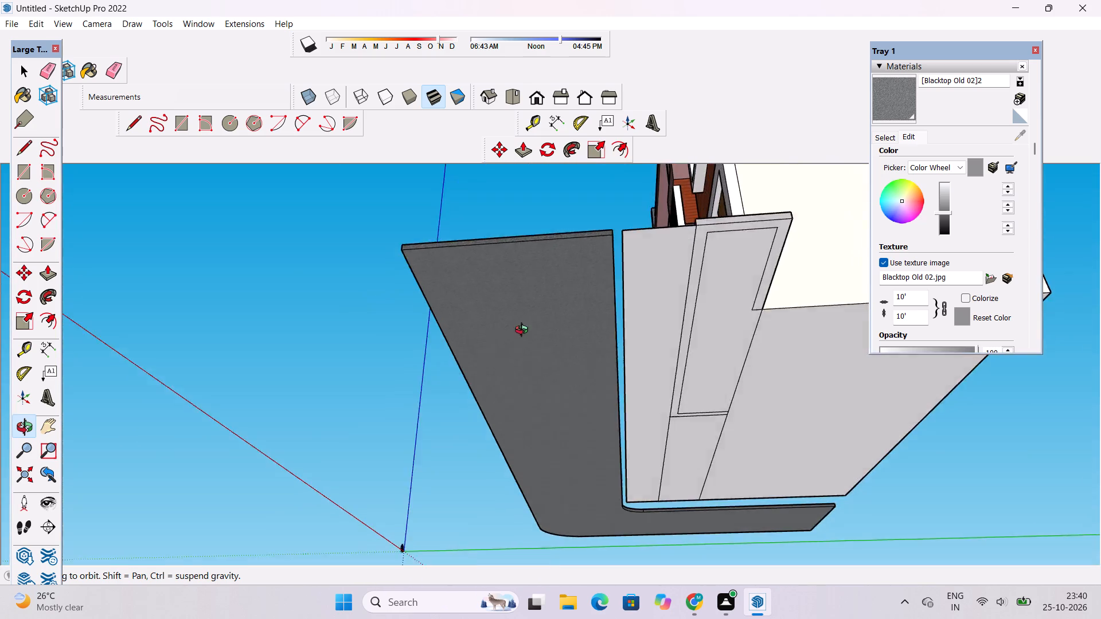
left_click_drag(524, 331, 485, 399)
scroll(603, 381, "up", 4)
left_click_drag(592, 342, 564, 407, "shift")
scroll(562, 401, "down", 6)
left_click_drag(560, 418, 654, 534)
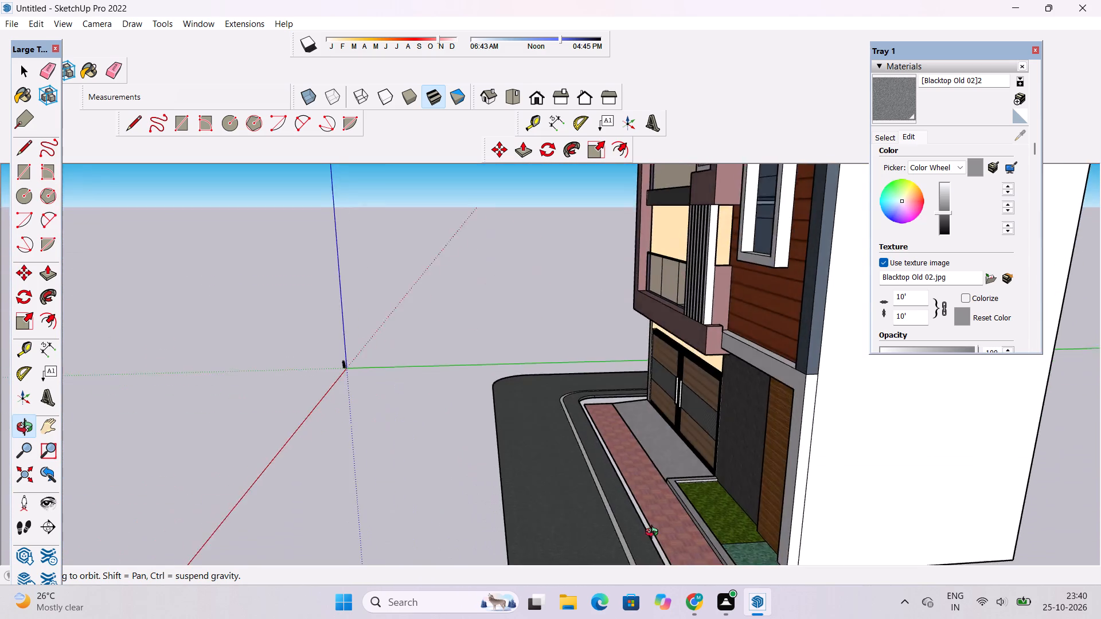
left_click_drag(654, 534, 628, 332)
left_click_drag(354, 438, 586, 238)
scroll(313, 452, "up", 3)
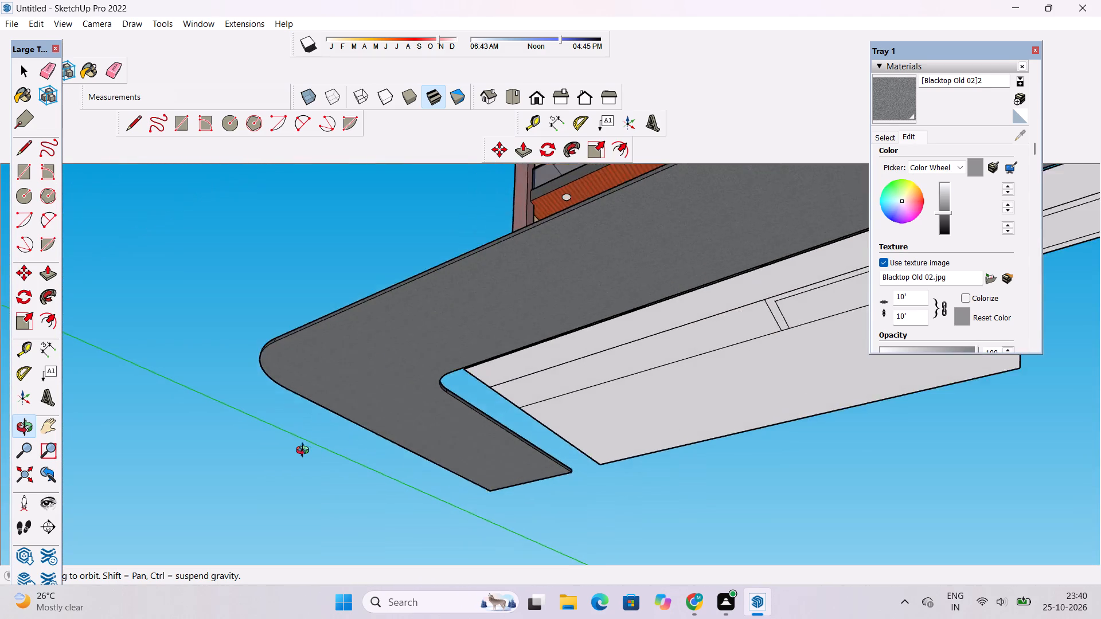
left_click_drag(335, 427, 437, 362)
scroll(534, 230, "up", 9)
left_click_drag(504, 300, 473, 342, "shift")
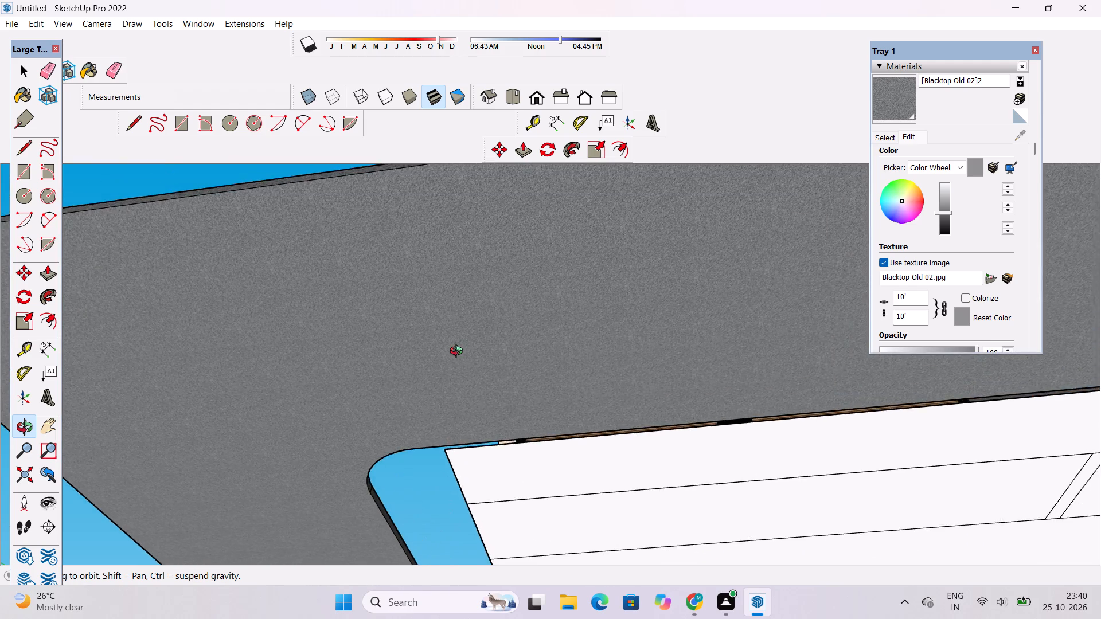
left_click_drag(460, 352, 507, 352)
scroll(518, 304, "down", 6)
Review the house's front facade, road and tower from the street side at several heights.
left_click_drag(518, 326, 525, 546)
left_click_drag(514, 520, 492, 445, "shift")
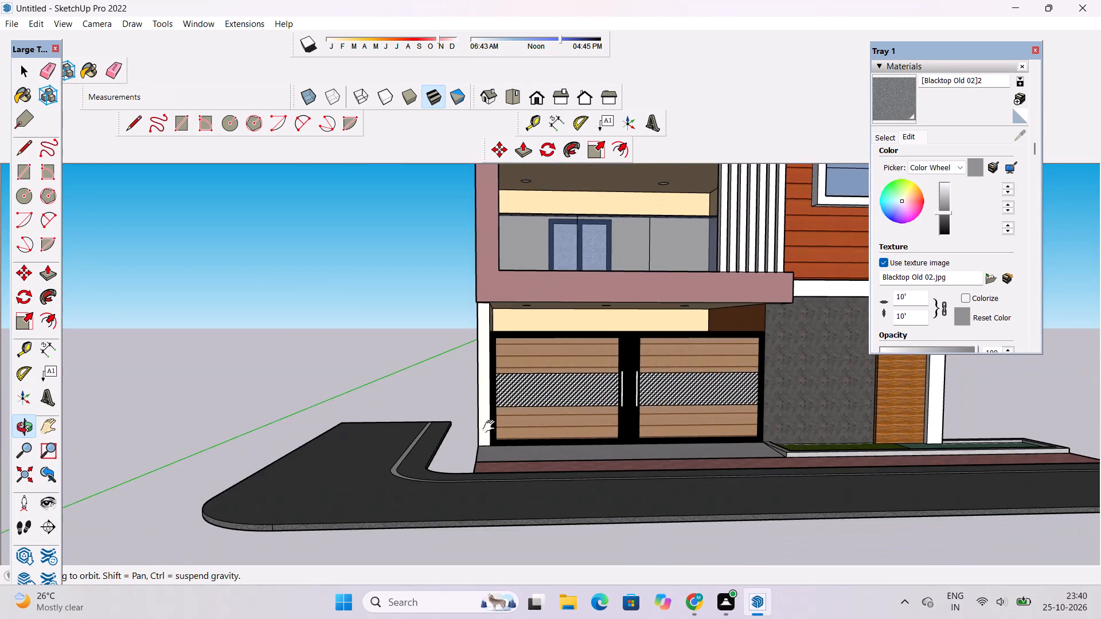
scroll(491, 422, "down", 5, "shift")
left_click_drag(491, 452, 524, 581)
scroll(556, 504, "up", 2)
left_click_drag(564, 491, 473, 569, "shift")
left_click_drag(475, 554, 437, 359, "shift")
left_click_drag(456, 343, 435, 410, "shift")
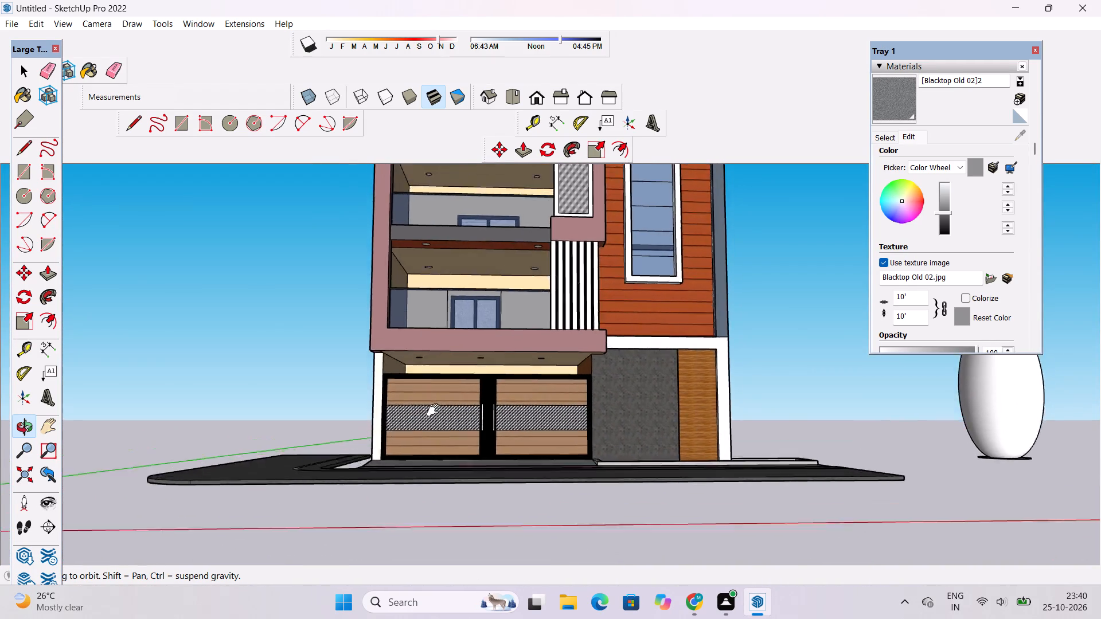
left_click_drag(435, 410, 421, 444, "shift")
scroll(612, 366, "down", 5)
left_click_drag(630, 366, 616, 406, "shift")
left_click_drag(631, 402, 544, 441)
scroll(600, 314, "up", 3)
left_click(606, 323, "shift")
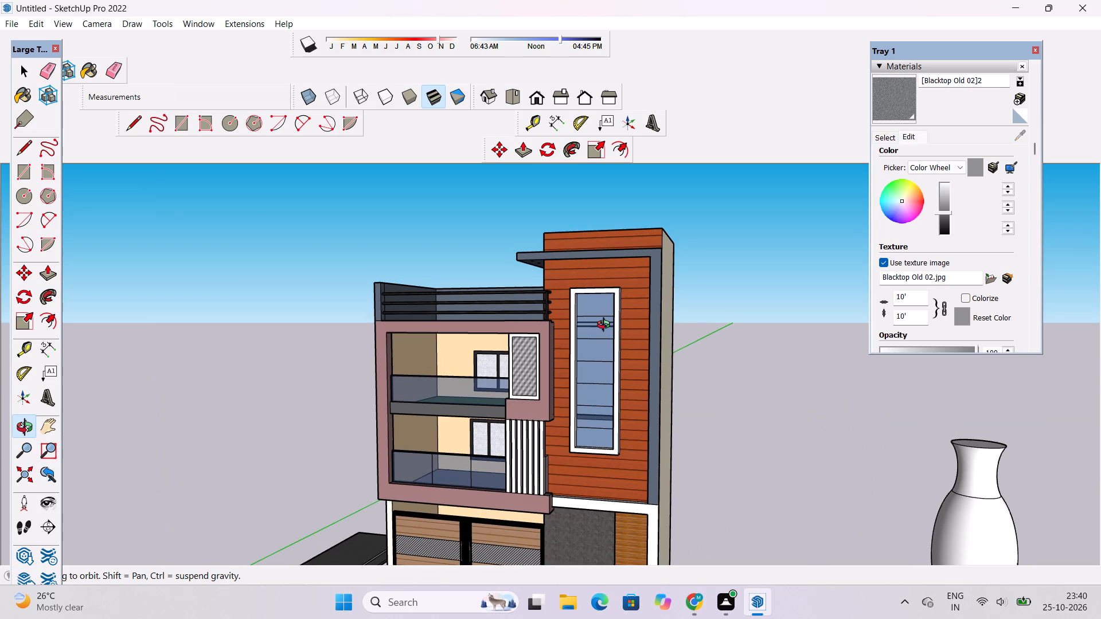
Look over the house's front, rear and side walls and the tower roof from above.
left_click_drag(580, 333, 489, 339, "shift")
left_click_drag(552, 350, 304, 389)
left_click_drag(693, 347, 243, 430)
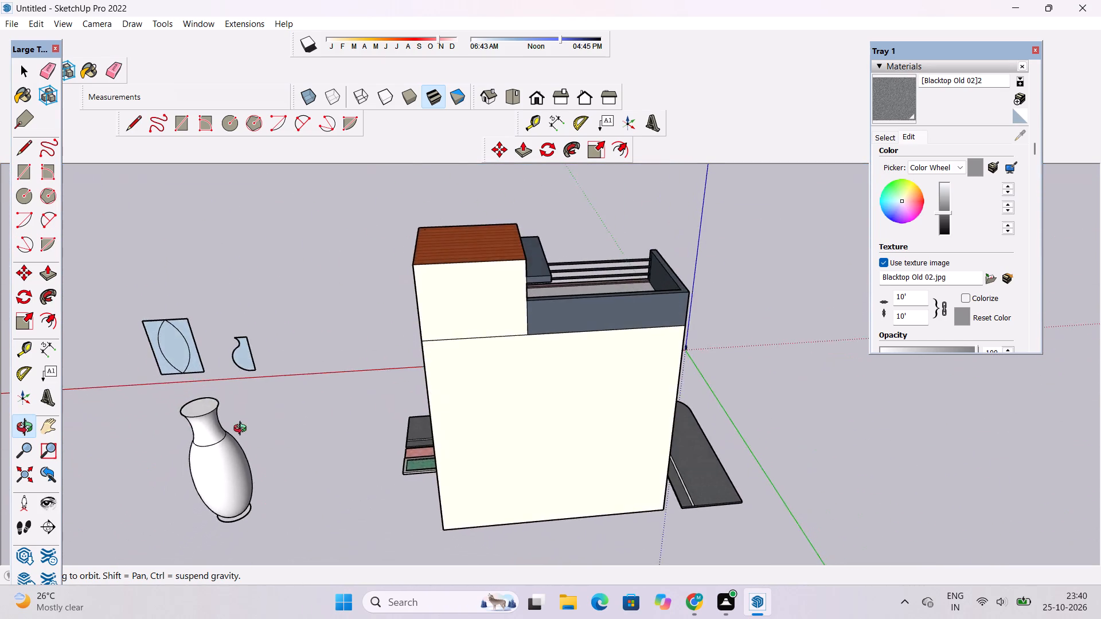
left_click_drag(243, 430, 589, 426)
left_click_drag(662, 323, 549, 416, "shift")
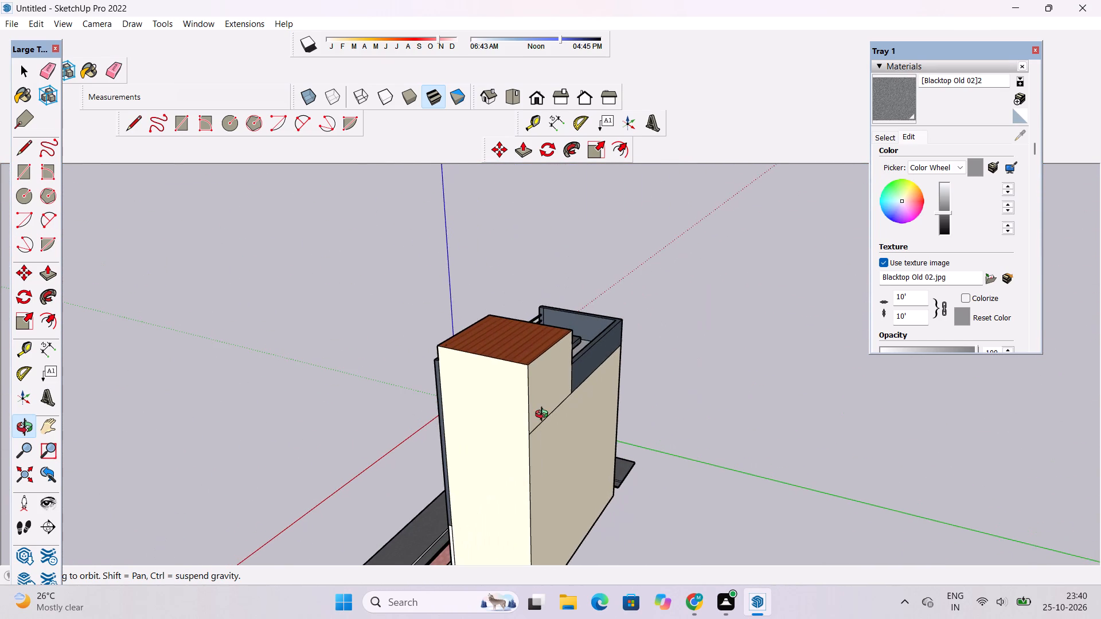
scroll(535, 429, "up", 2)
Switch the material library from Asphalt and Concrete to the Water collection.
left_click(888, 134)
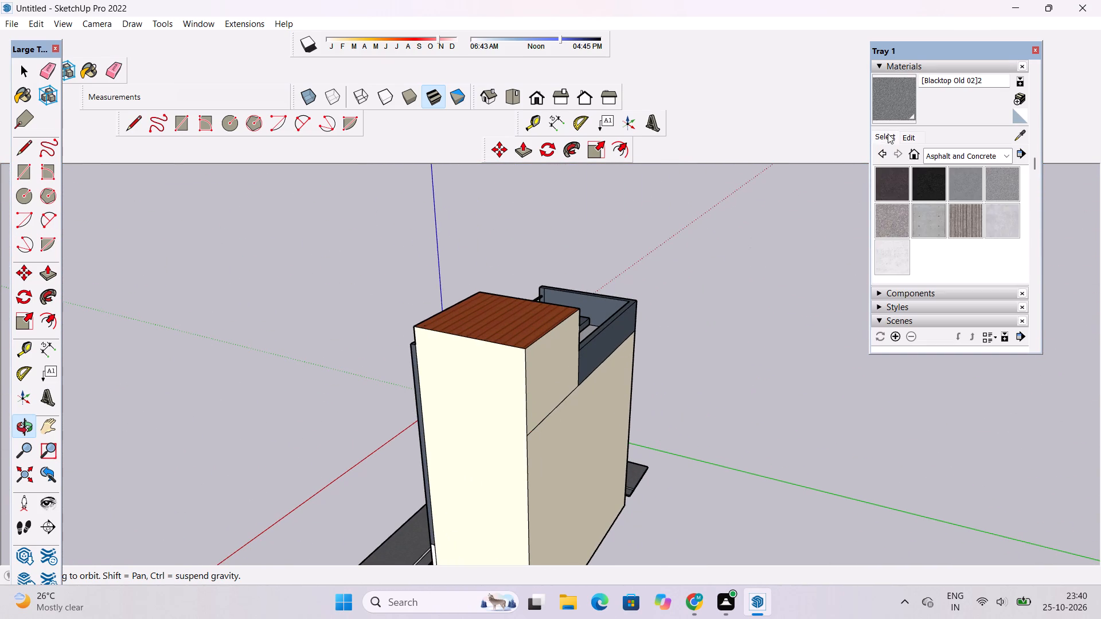
left_click(927, 157)
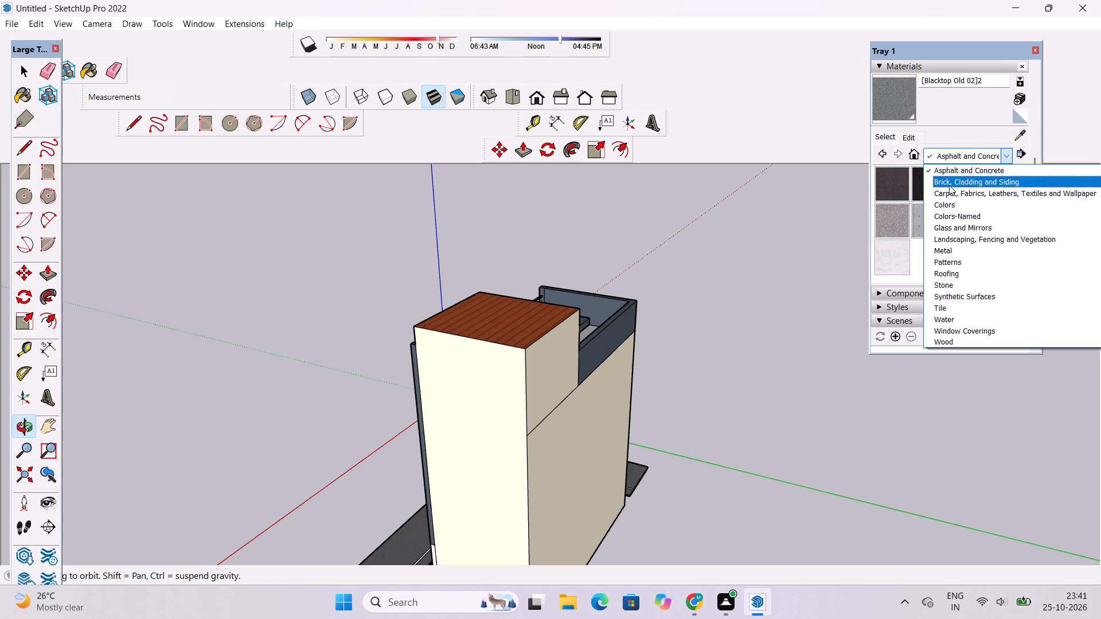
left_click(955, 158)
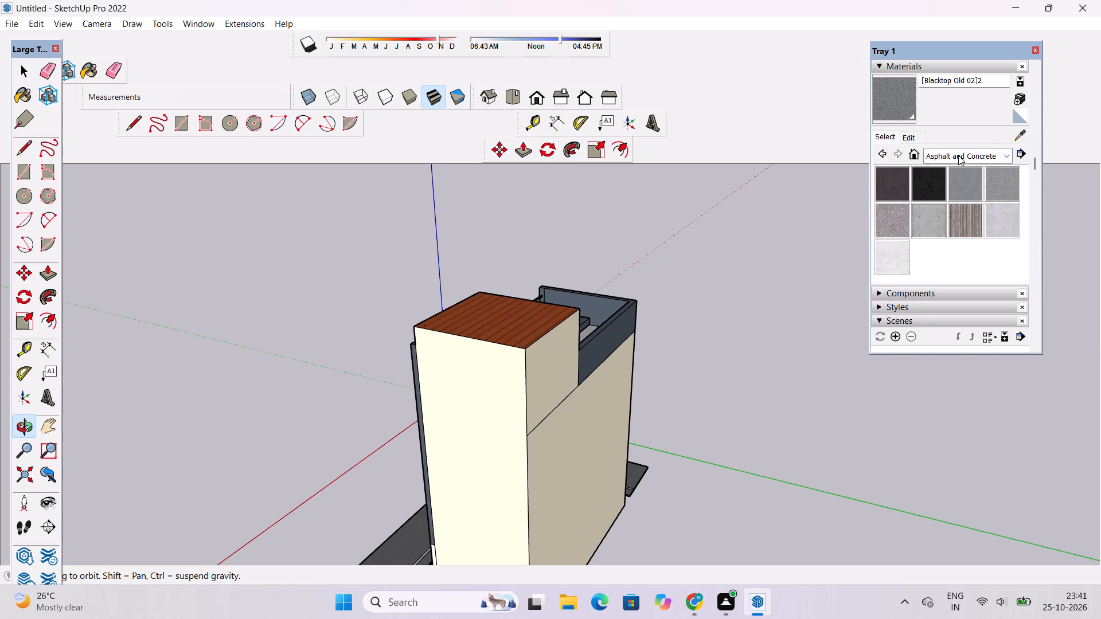
left_click(958, 155)
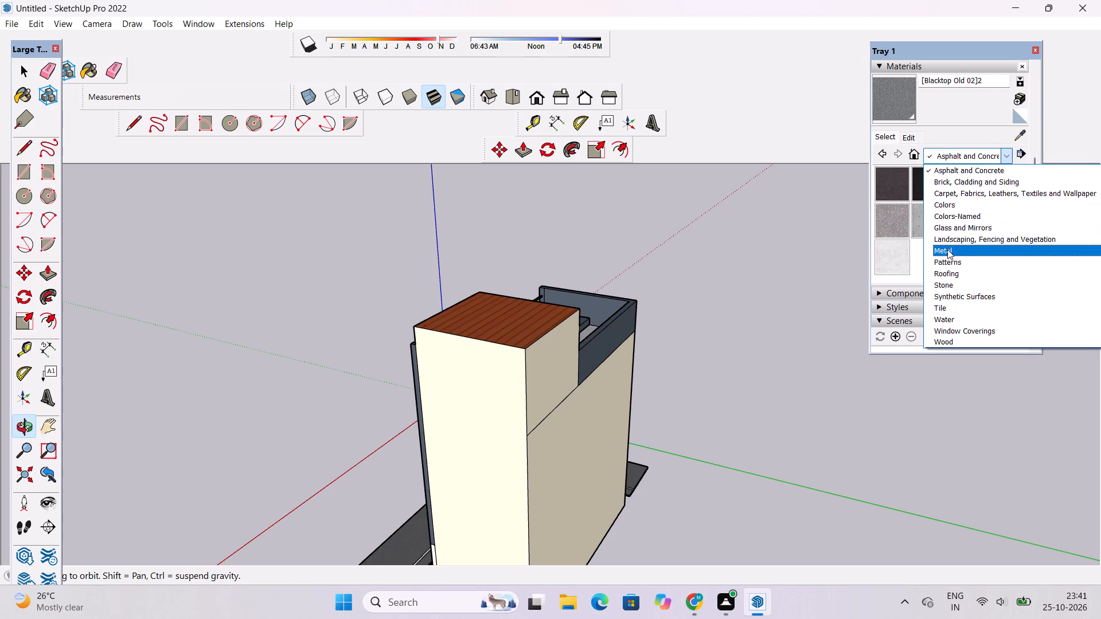
left_click(943, 318)
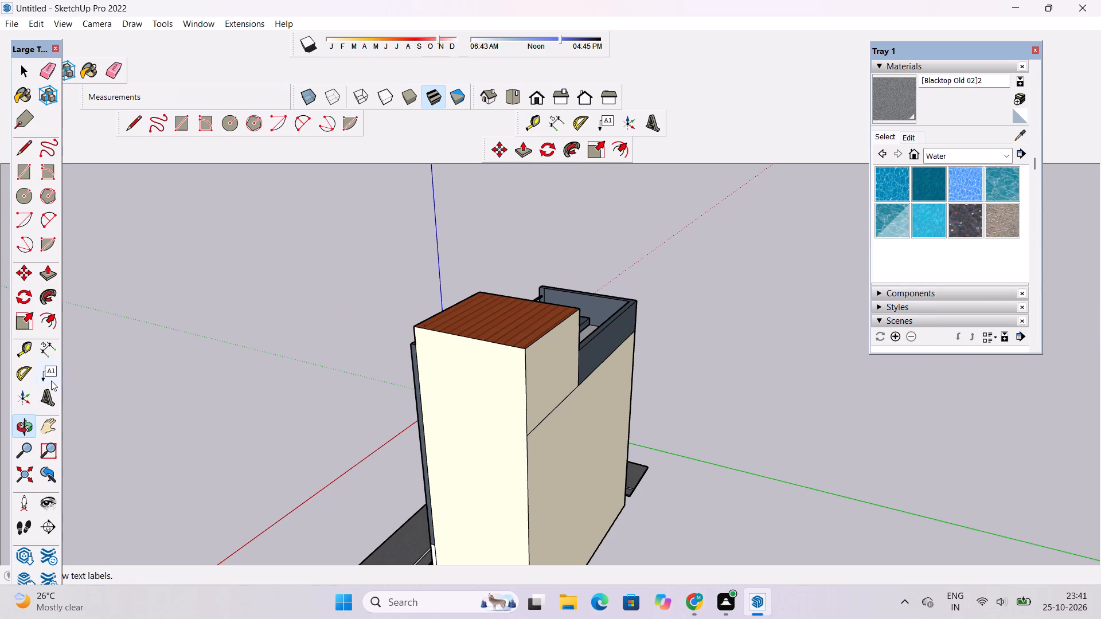
Review the house's front facade, road and the nearby vase from several heights and distances.
left_click(16, 426)
left_click_drag(152, 369, 528, 330)
scroll(526, 287, "down", 2)
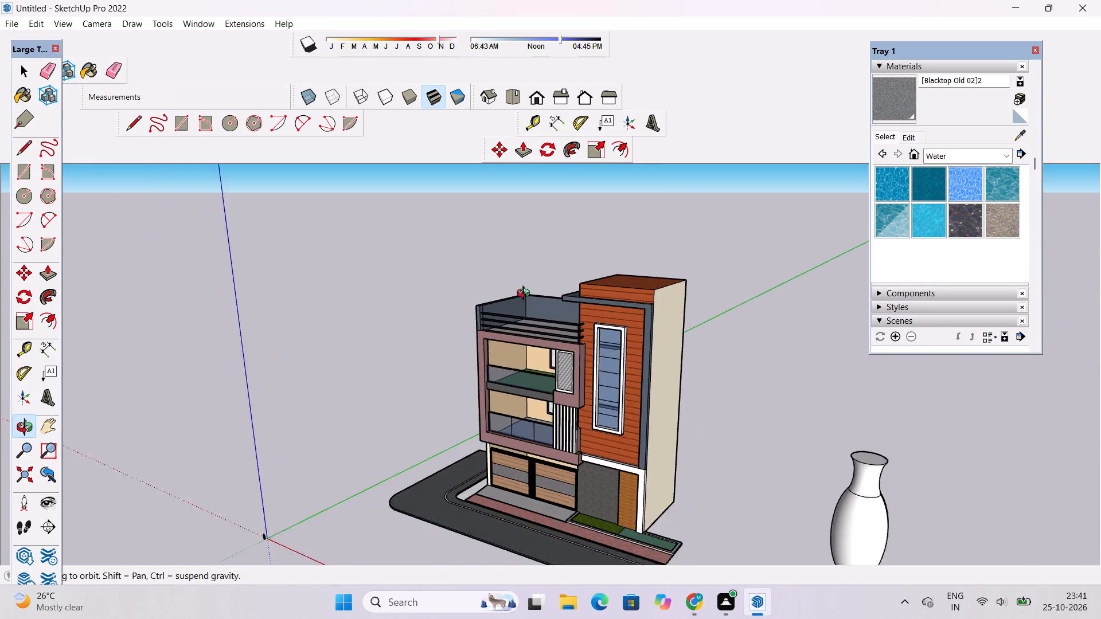
scroll(526, 295, "down", 2)
left_click_drag(496, 343, 638, 440)
scroll(616, 449, "down", 2)
scroll(466, 456, "down", 3)
left_click_drag(465, 466, 568, 521)
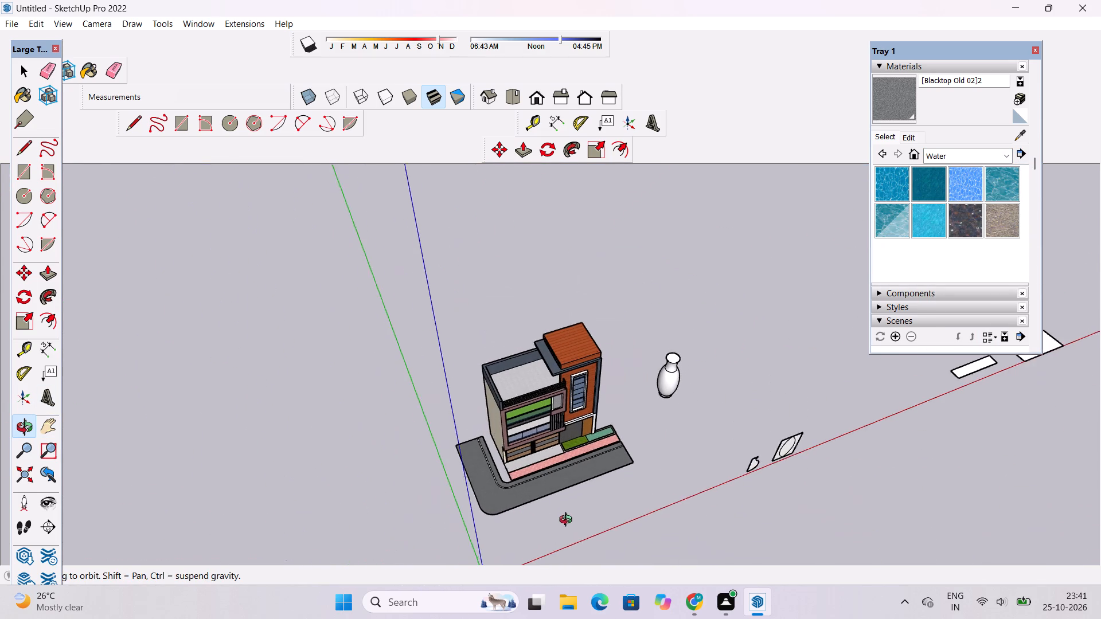
left_click_drag(568, 521, 572, 513)
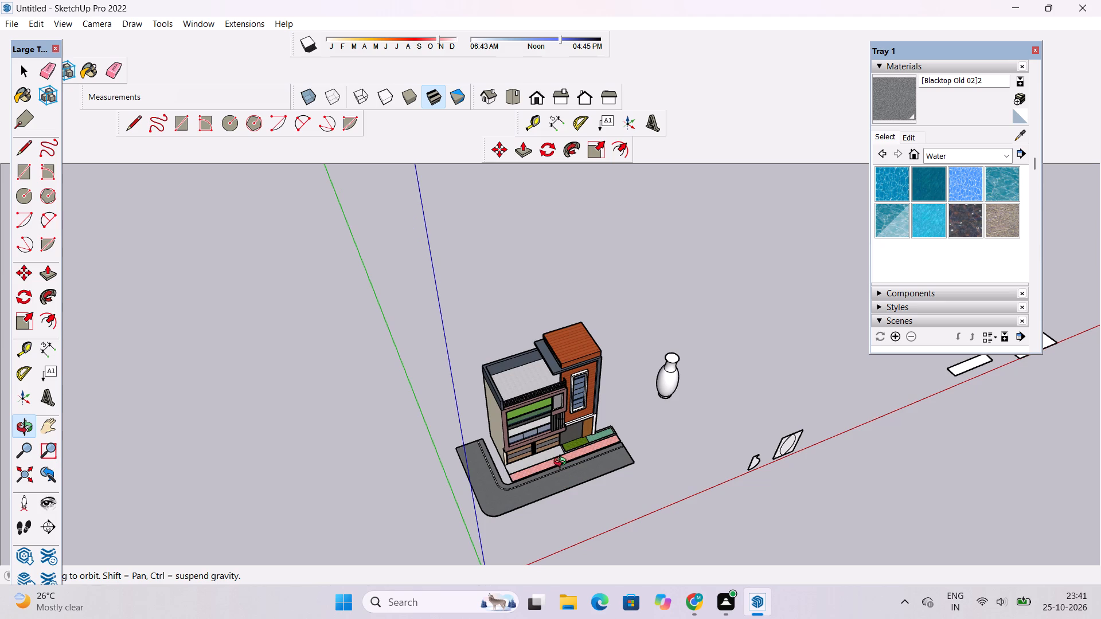
scroll(715, 359, "up", 4)
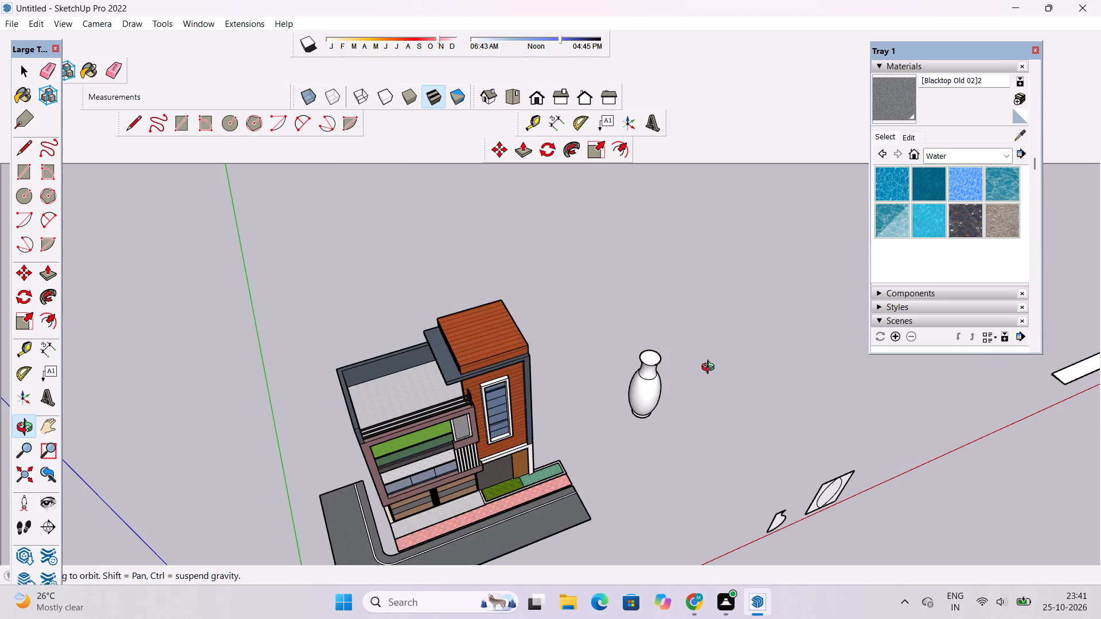
left_click_drag(699, 373, 662, 392)
left_click_drag(652, 433, 626, 336)
scroll(612, 358, "down", 4)
left_click_drag(632, 438, 630, 453, "shift")
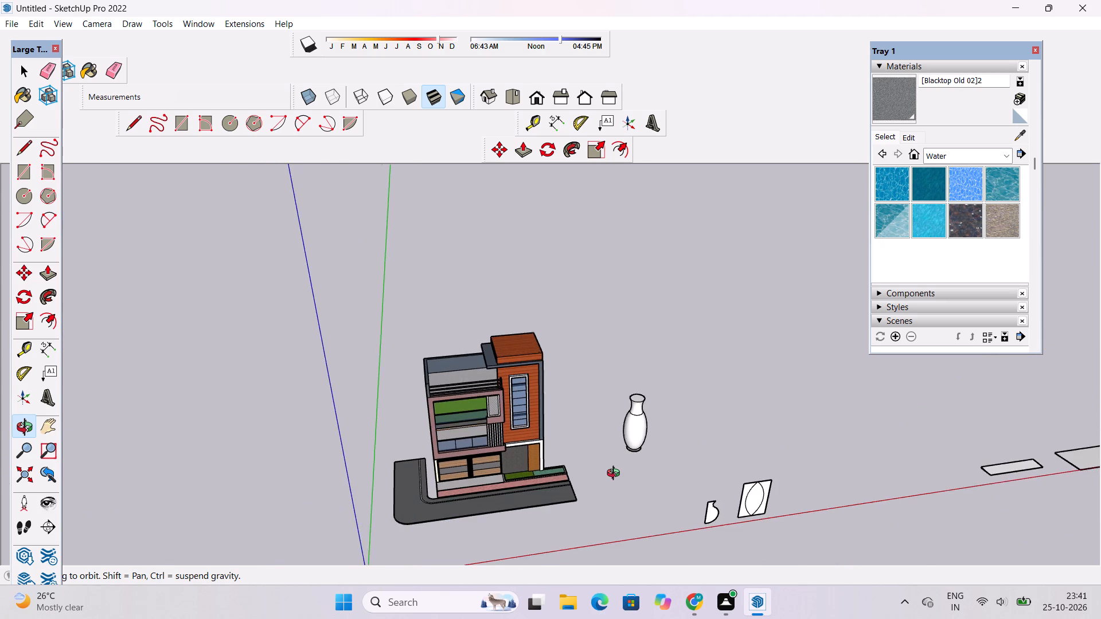
scroll(616, 475, "up", 7)
left_click_drag(618, 471, 614, 406, "shift")
scroll(615, 380, "down", 4)
left_click_drag(619, 385, 633, 449, "shift")
left_click_drag(631, 451, 625, 385)
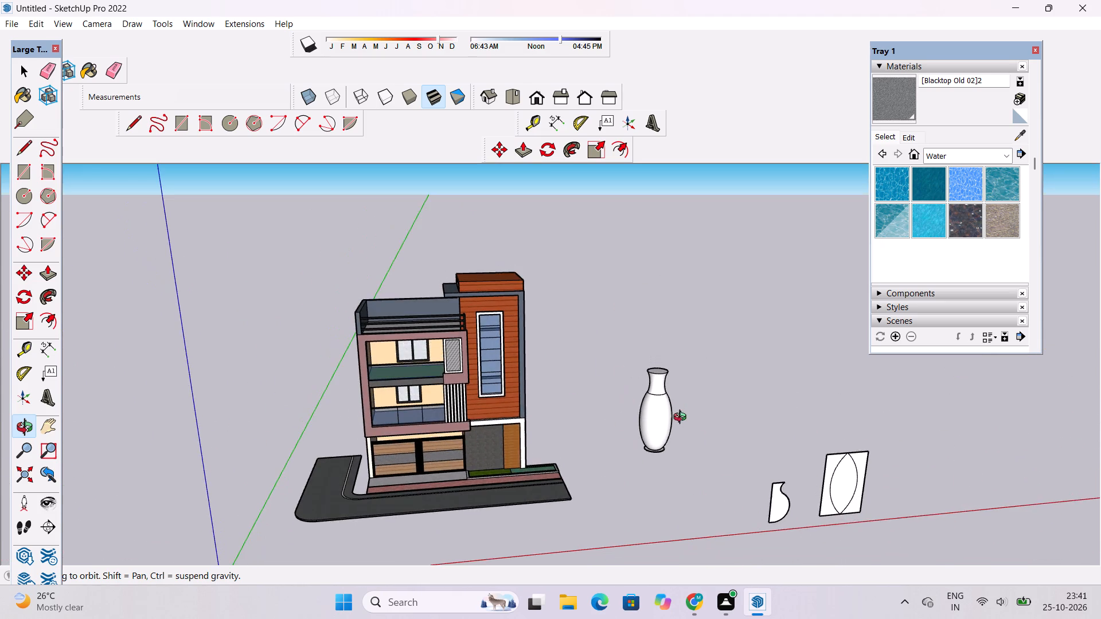
Select the whole vase beside the house and scale its height to about 0.44 along the blue axis.
scroll(682, 418, "up", 4)
key("space")
triple_click(634, 418)
double_click(634, 418)
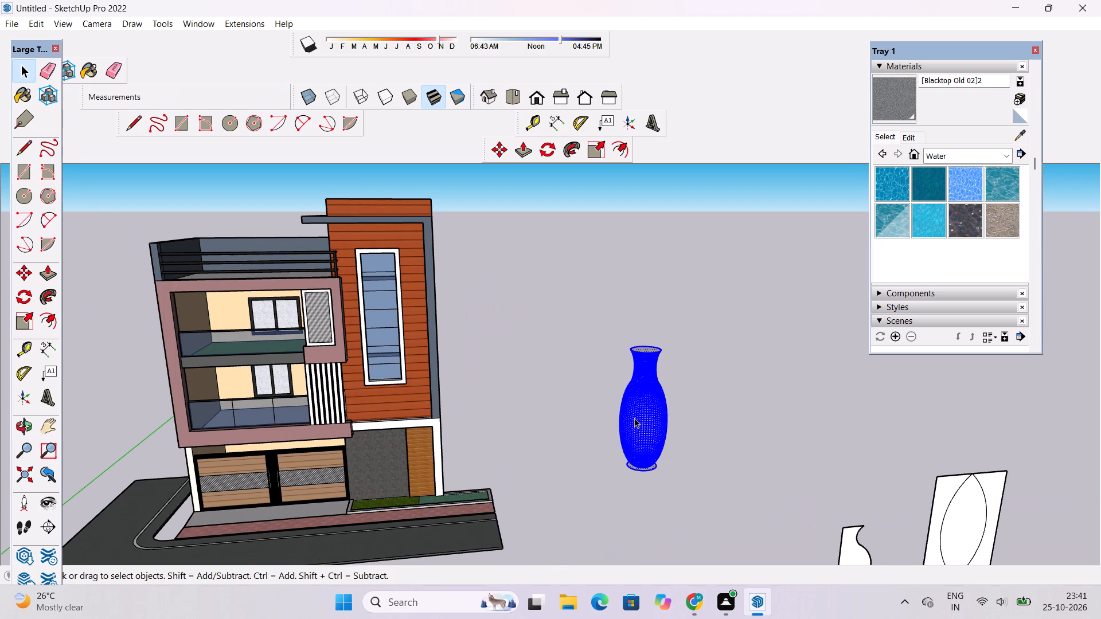
key("s")
left_click(647, 346)
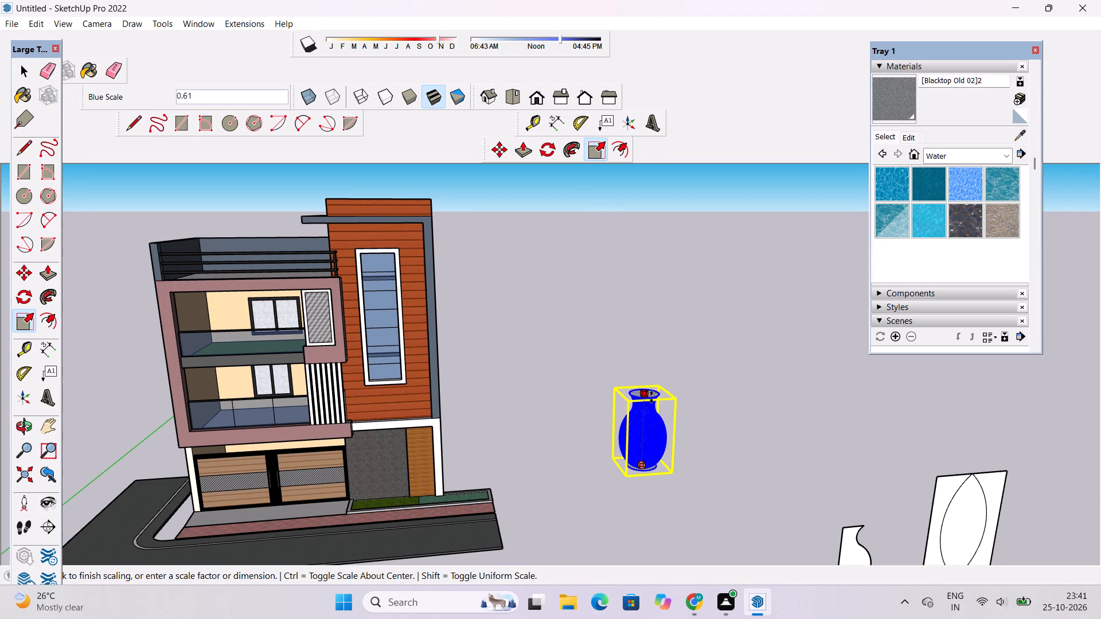
left_click(650, 416)
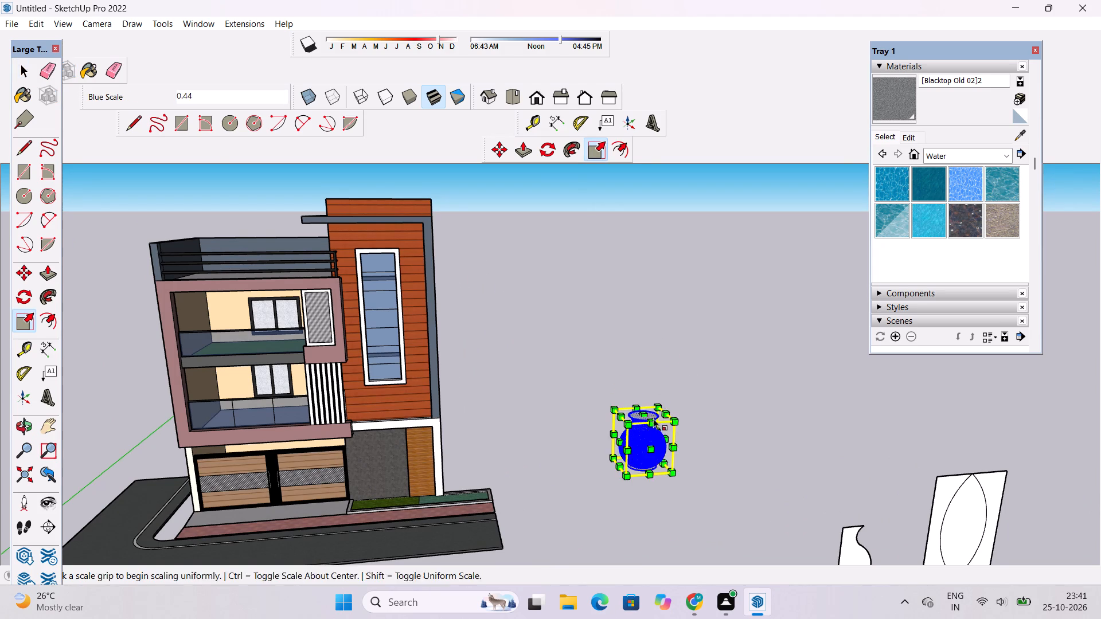
Scale the vase to about 0.95 along the red axis and 0.87 along the green axis.
scroll(653, 421, "up", 9)
left_click(580, 456)
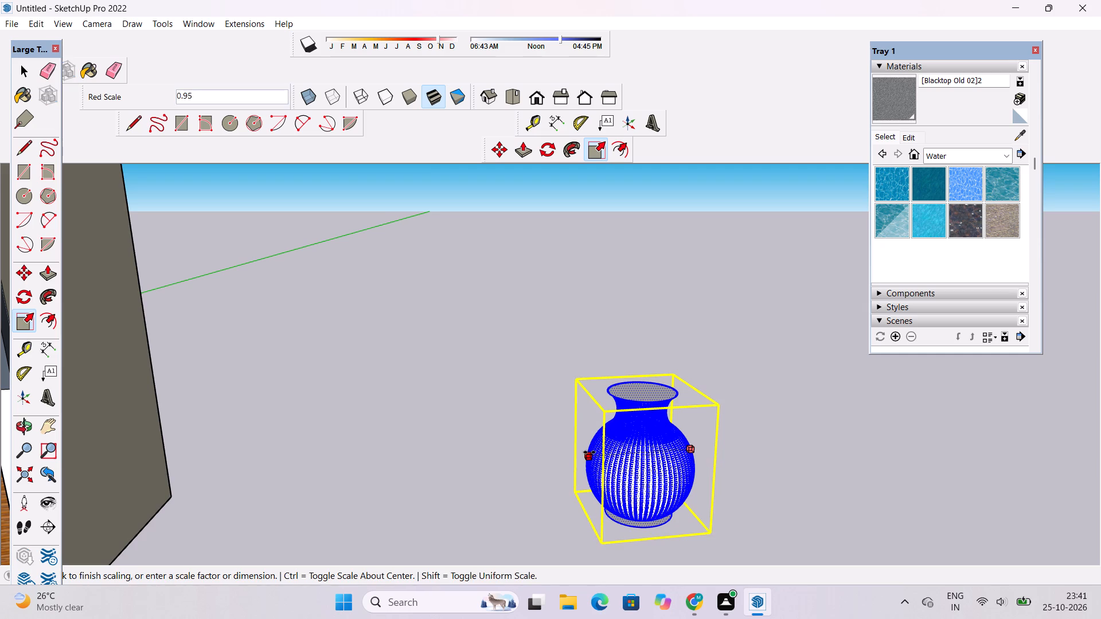
left_click(589, 452)
left_click(663, 477)
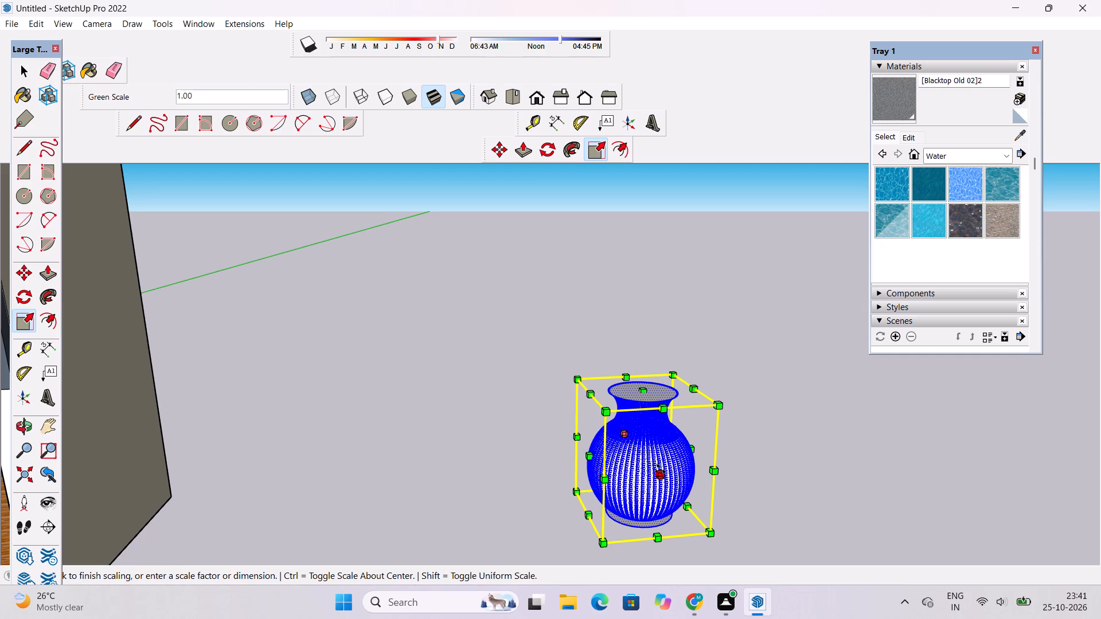
left_click(658, 465)
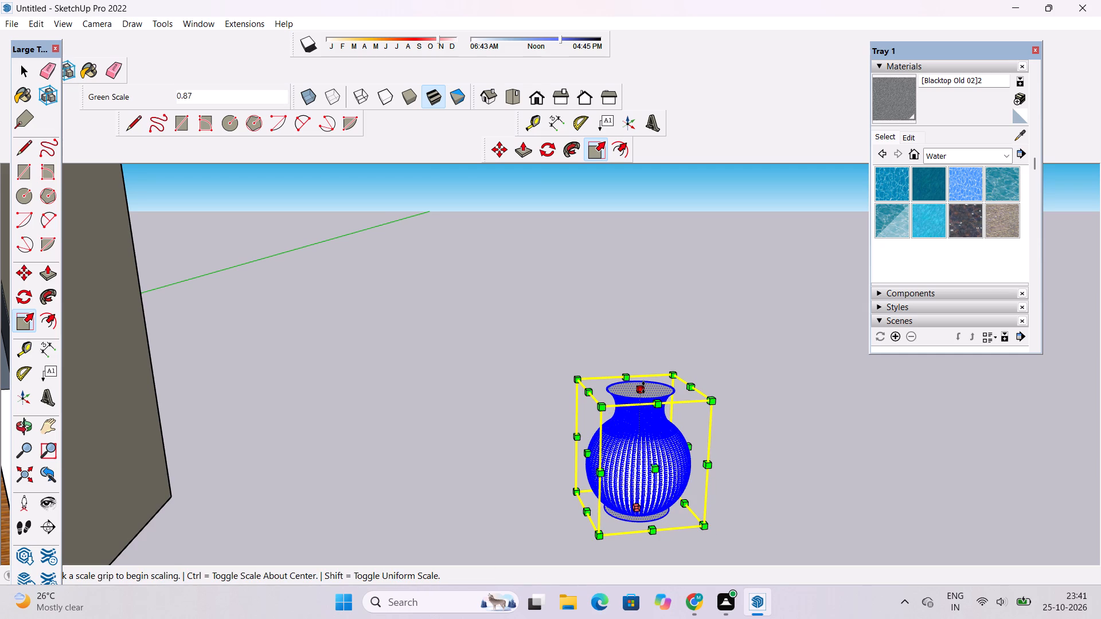
Scale the vase's height again to about 0.83 along the blue axis and deselect it.
left_click(643, 387)
left_click(643, 411)
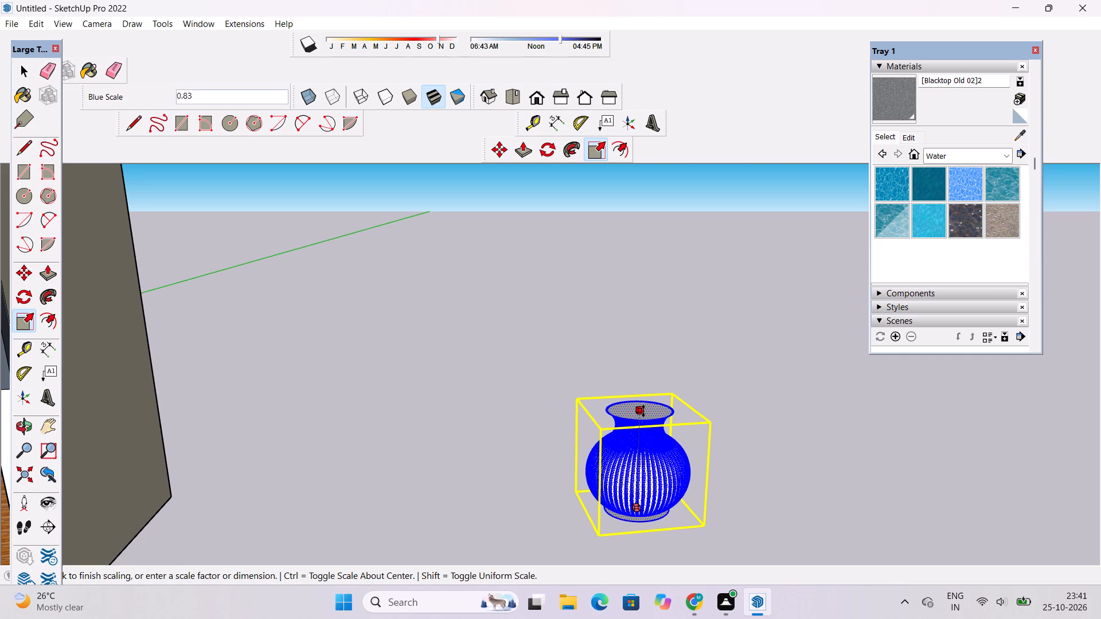
key("space")
left_click(650, 354)
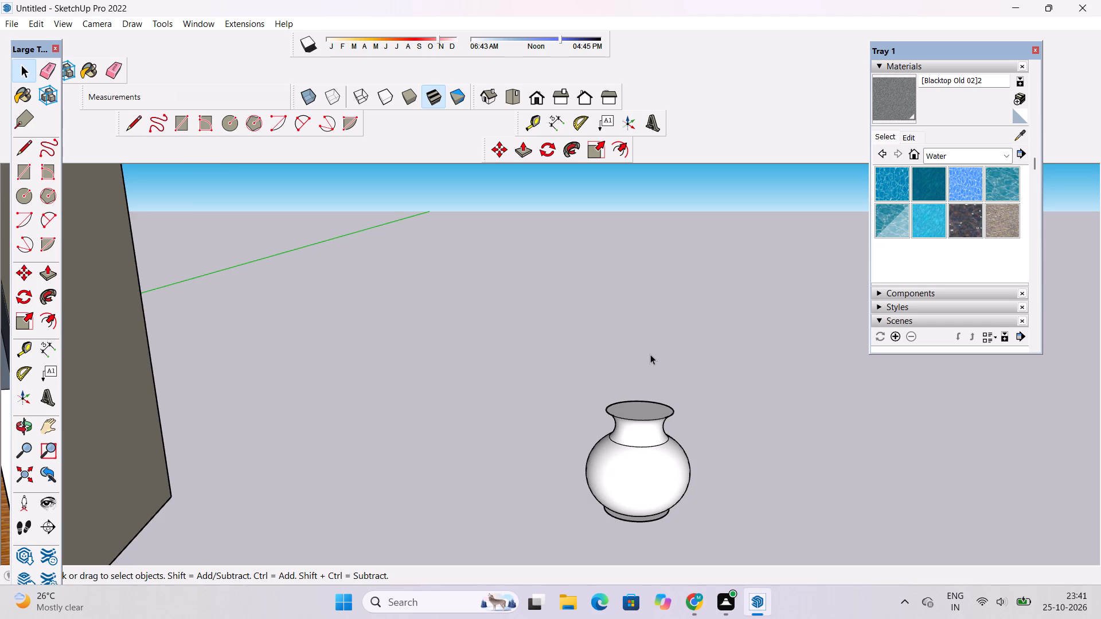
Paint the vase's round body with the Water Light Blue material.
key("o")
scroll(650, 354, "down", 3)
left_click_drag(619, 391, 702, 343)
scroll(558, 462, "up", 1)
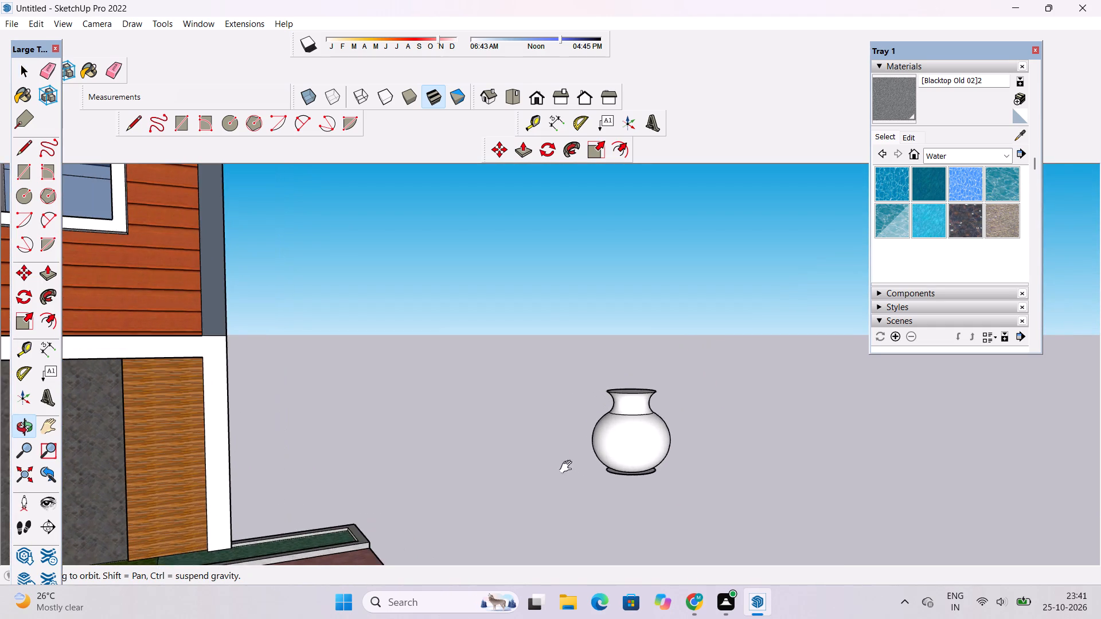
left_click_drag(571, 467, 577, 477, "shift")
scroll(647, 393, "down", 4)
left_click_drag(649, 415, 608, 531)
scroll(682, 360, "up", 3)
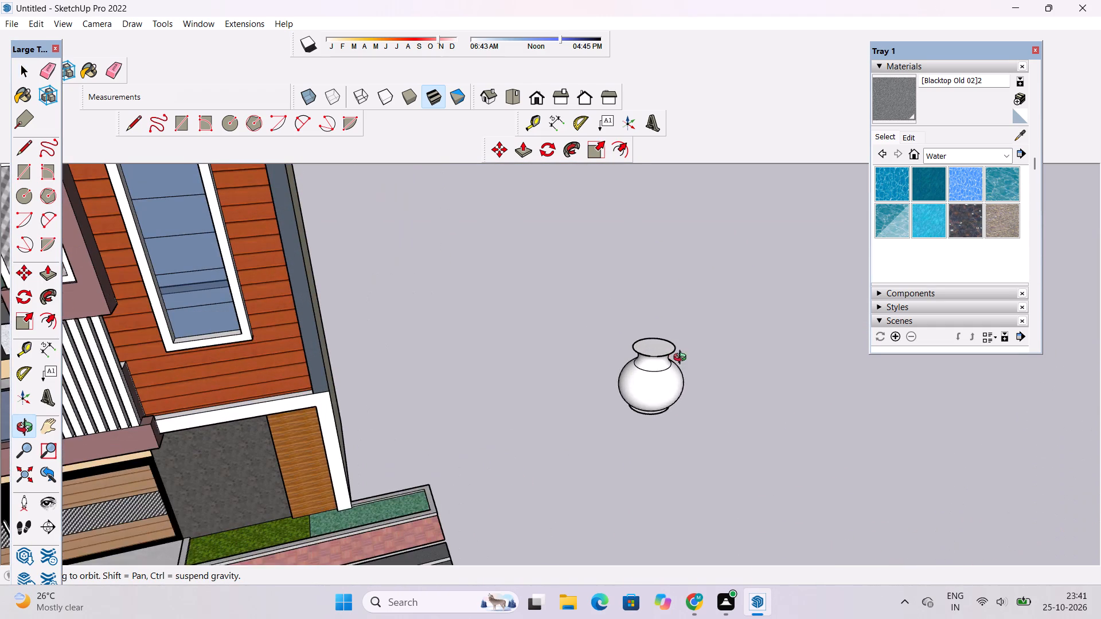
left_click_drag(682, 373, 682, 393, "shift")
left_click(966, 182)
scroll(659, 402, "up", 5)
left_click(659, 404)
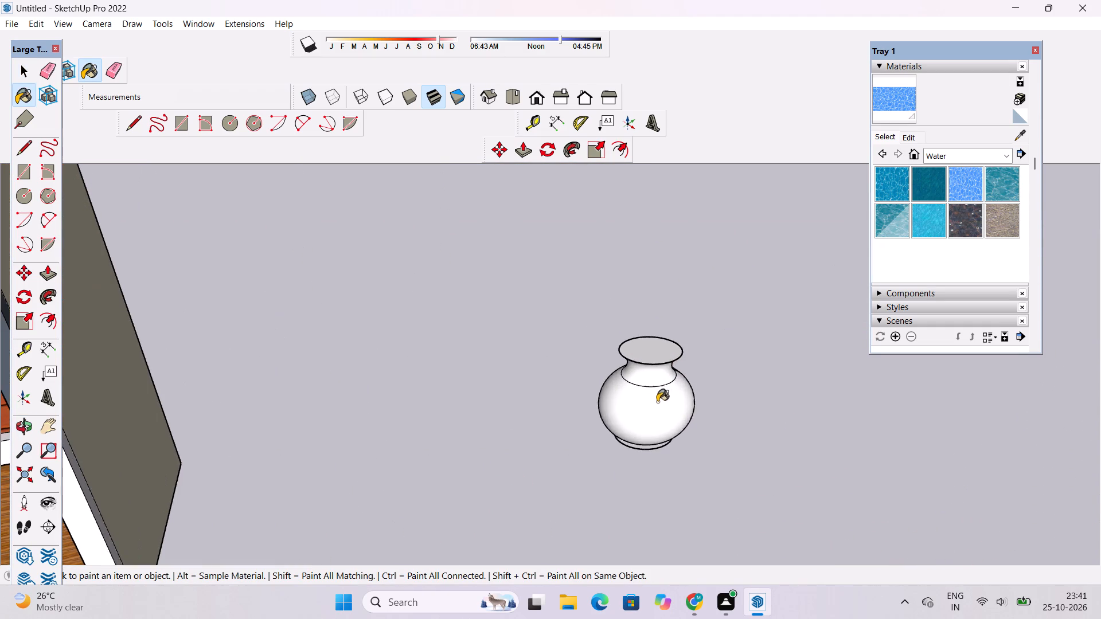
scroll(657, 398, "up", 14)
scroll(627, 421, "down", 6)
scroll(640, 352, "up", 2)
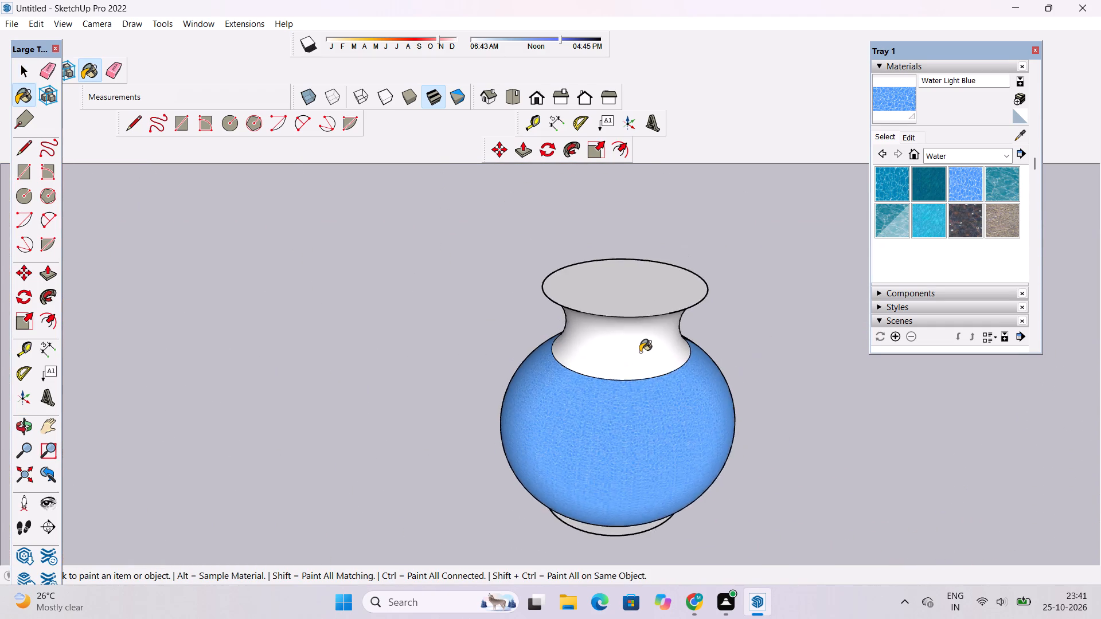
scroll(640, 352, "up", 2)
scroll(640, 352, "down", 5)
key("space")
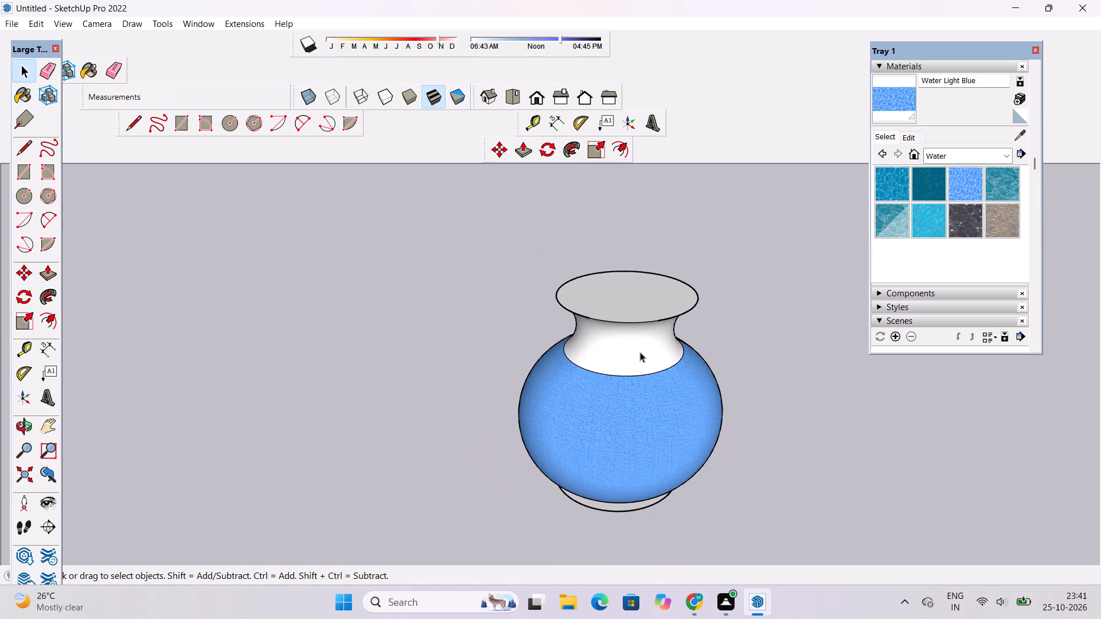
Set the Water Light Blue texture height to 10' while keeping its proportions.
left_click(911, 138)
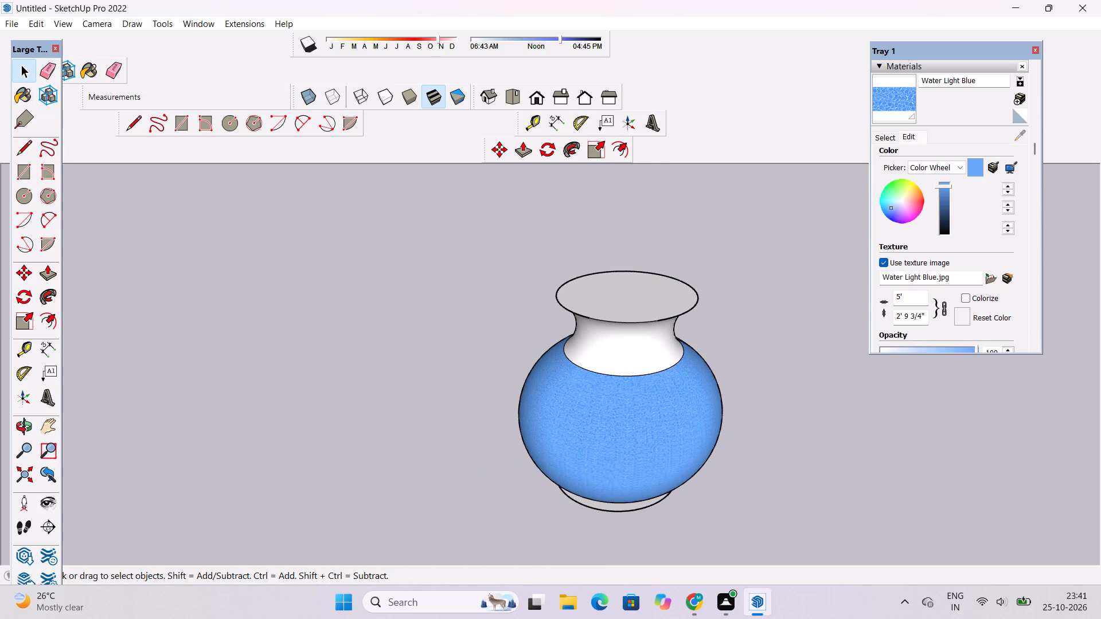
left_click(888, 136)
left_click(963, 158)
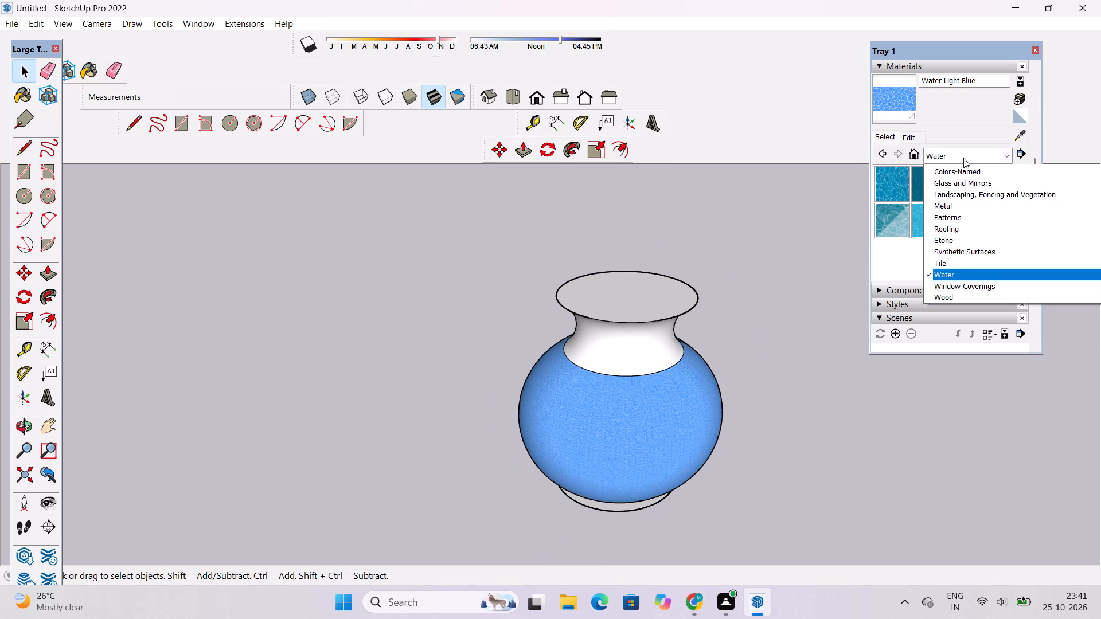
left_click(910, 141)
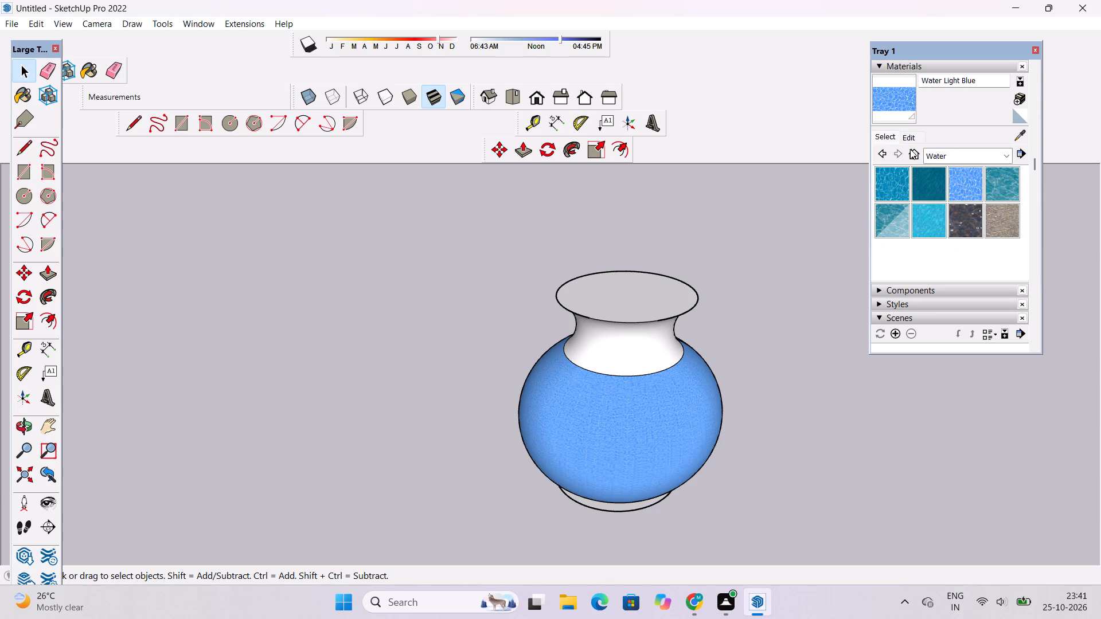
left_click(912, 134)
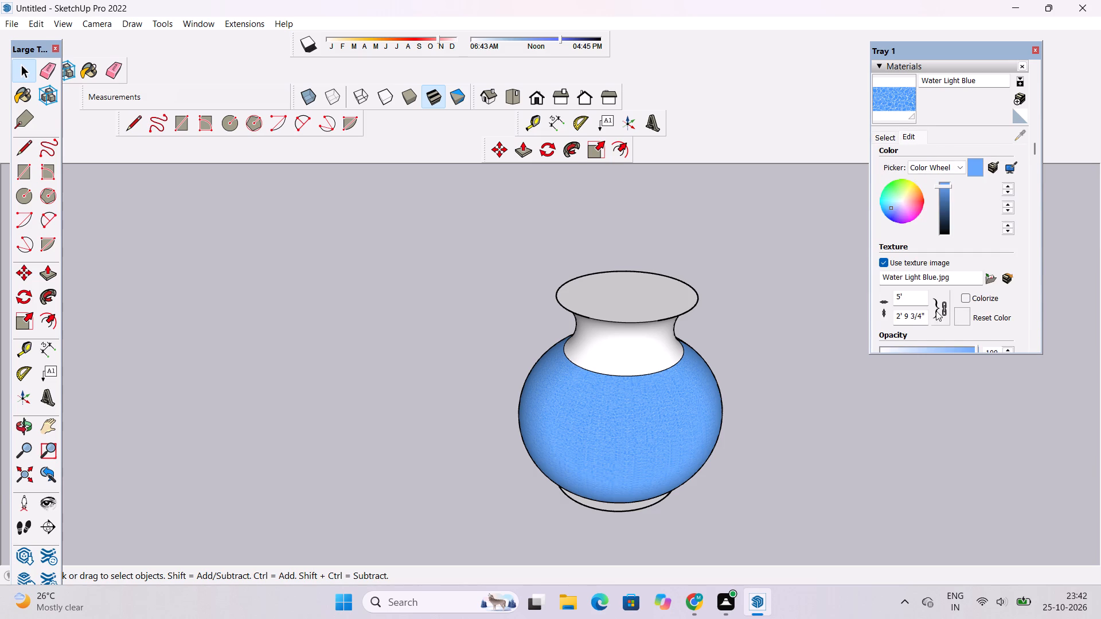
left_click(923, 314)
key("BackSpace")
key("BackSpace")
key("BackSpace")
key("BackSpace")
key("BackSpace")
key("BackSpace")
key("BackSpace")
key("BackSpace")
key("BackSpace")
type("10'")
key("Return")
scroll(654, 435, "up", 2)
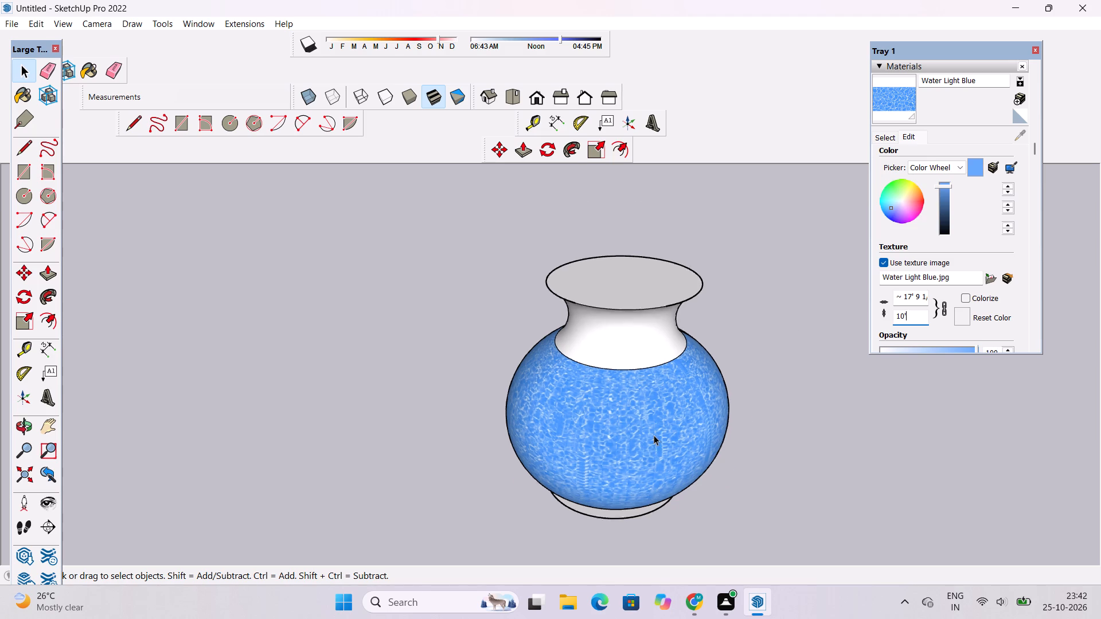
scroll(654, 435, "up", 8)
scroll(667, 374, "down", 11)
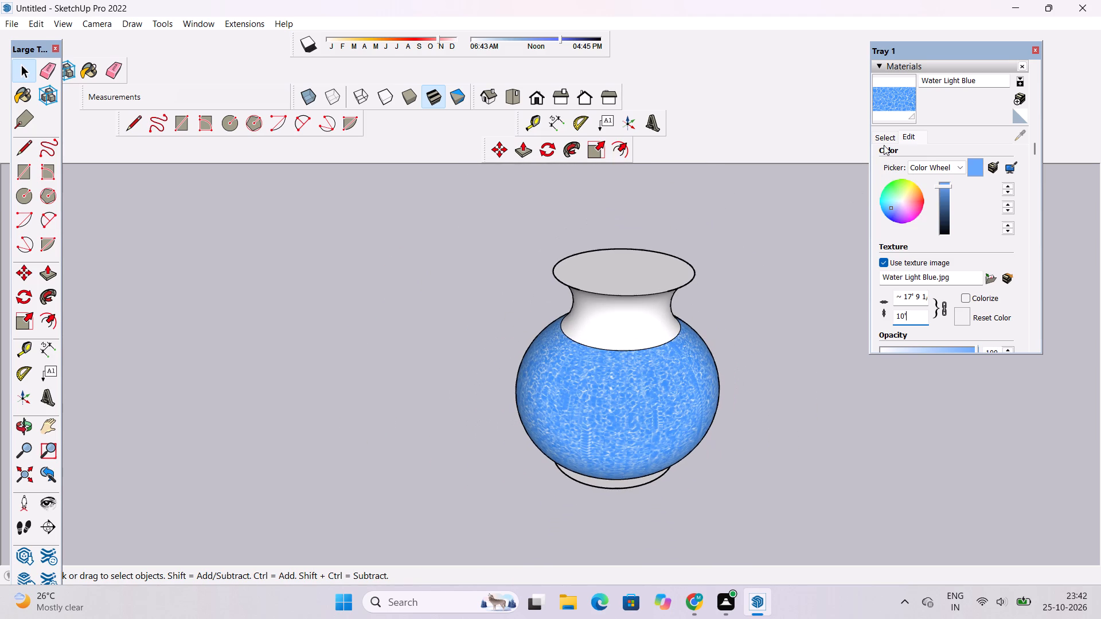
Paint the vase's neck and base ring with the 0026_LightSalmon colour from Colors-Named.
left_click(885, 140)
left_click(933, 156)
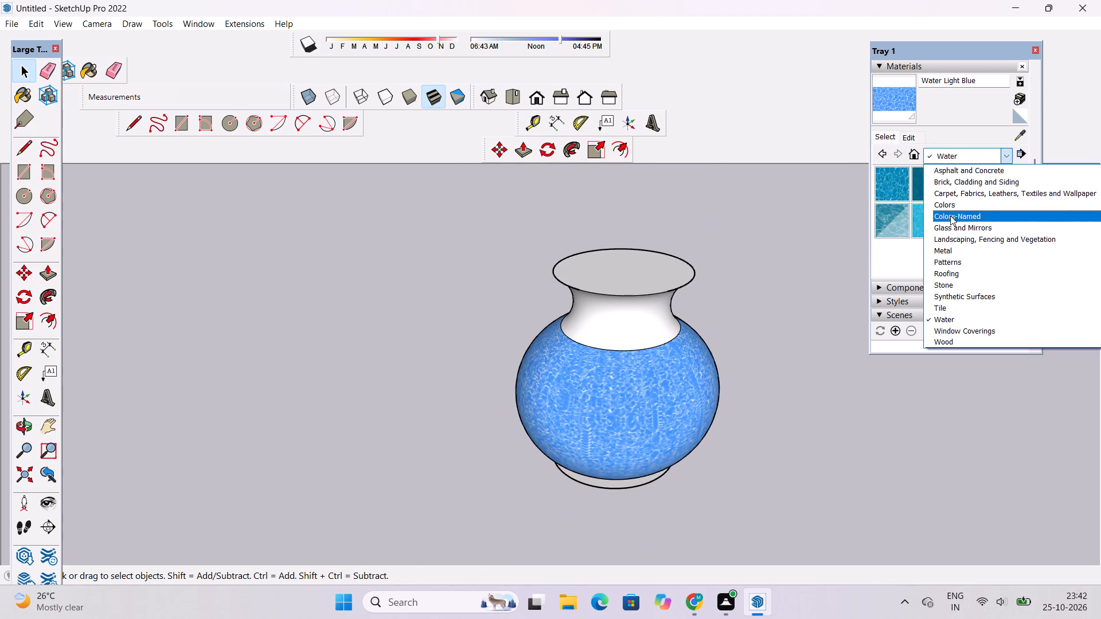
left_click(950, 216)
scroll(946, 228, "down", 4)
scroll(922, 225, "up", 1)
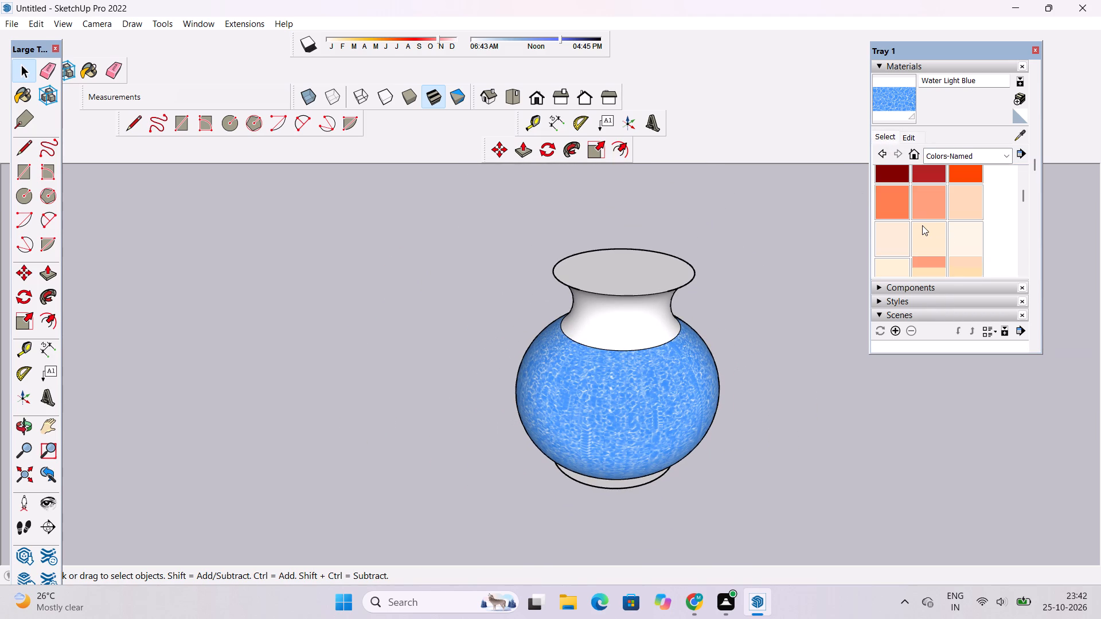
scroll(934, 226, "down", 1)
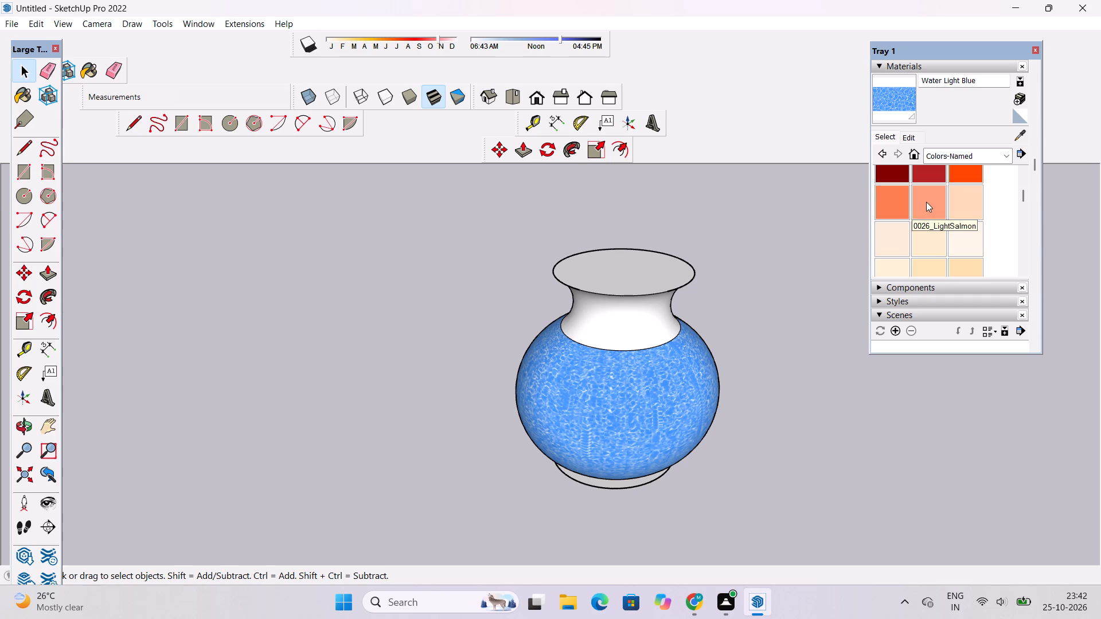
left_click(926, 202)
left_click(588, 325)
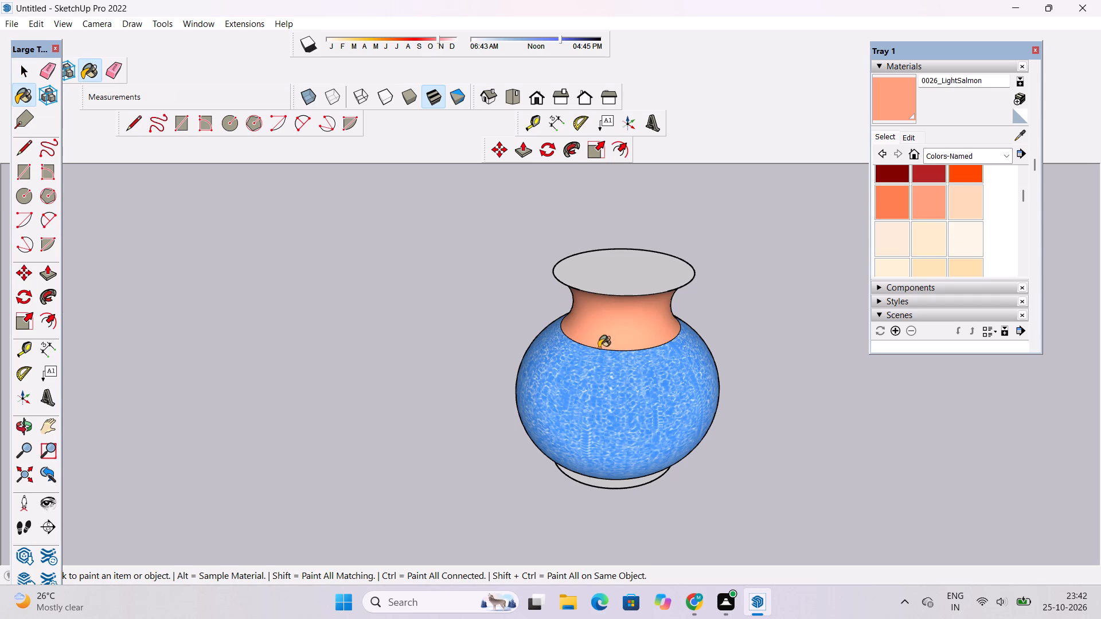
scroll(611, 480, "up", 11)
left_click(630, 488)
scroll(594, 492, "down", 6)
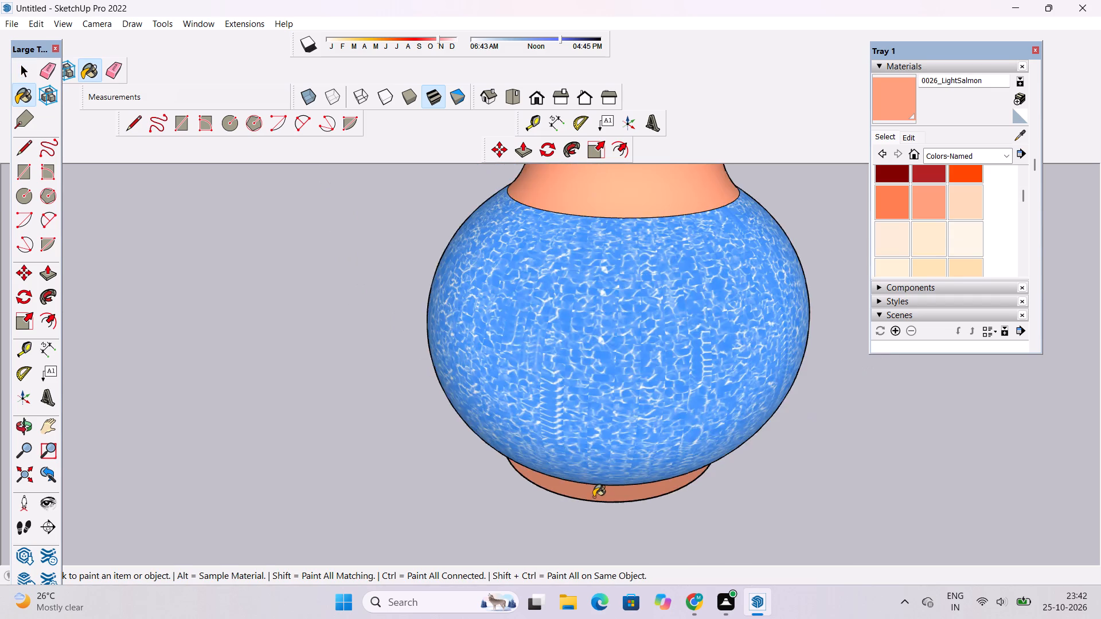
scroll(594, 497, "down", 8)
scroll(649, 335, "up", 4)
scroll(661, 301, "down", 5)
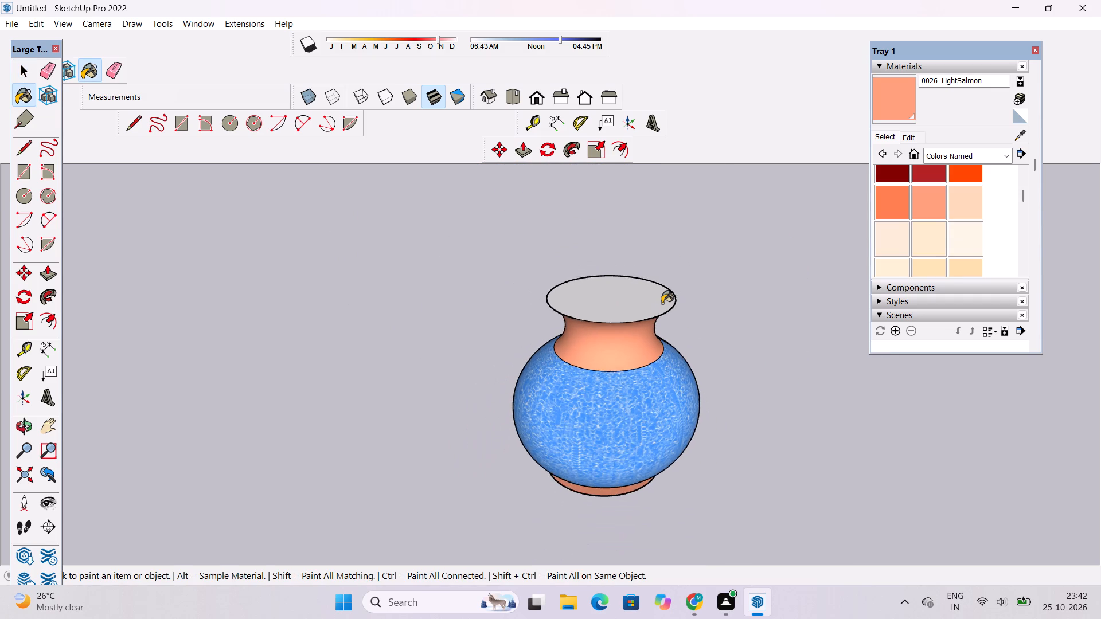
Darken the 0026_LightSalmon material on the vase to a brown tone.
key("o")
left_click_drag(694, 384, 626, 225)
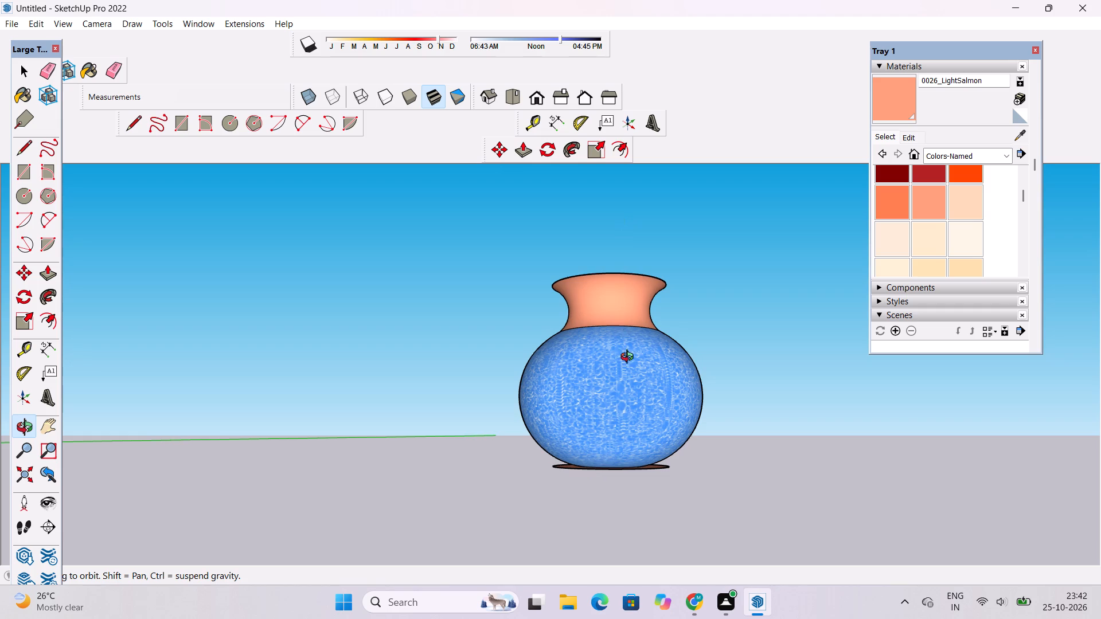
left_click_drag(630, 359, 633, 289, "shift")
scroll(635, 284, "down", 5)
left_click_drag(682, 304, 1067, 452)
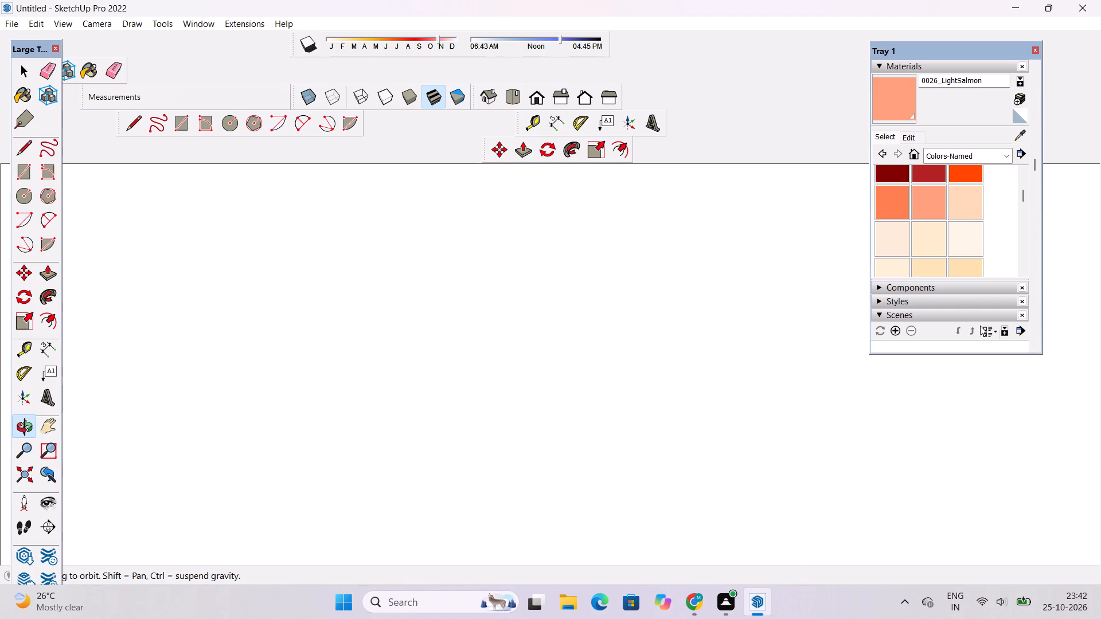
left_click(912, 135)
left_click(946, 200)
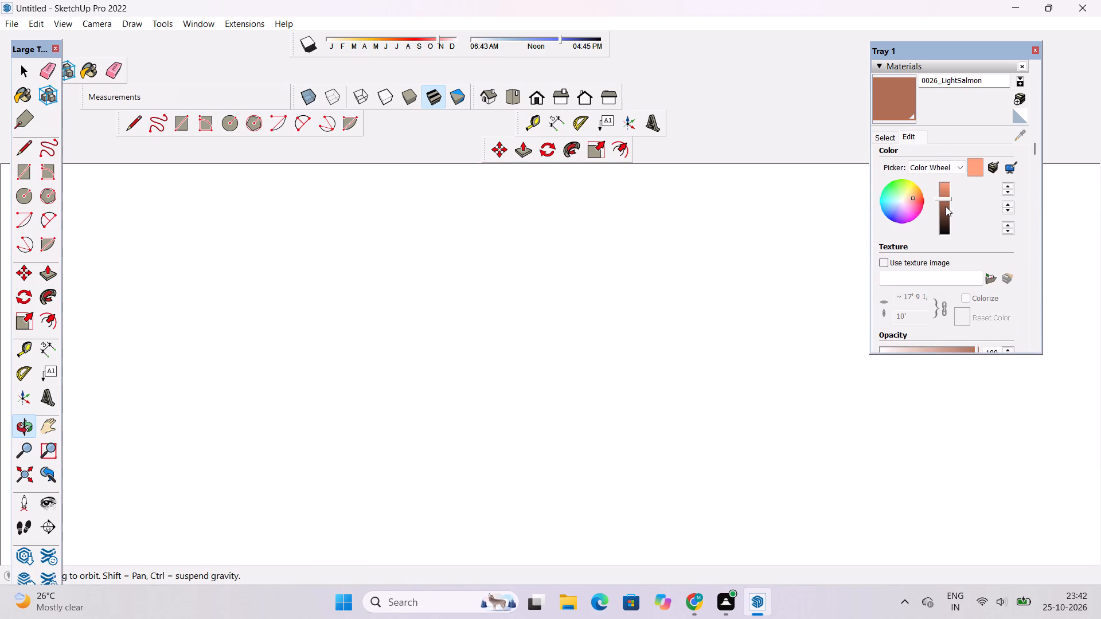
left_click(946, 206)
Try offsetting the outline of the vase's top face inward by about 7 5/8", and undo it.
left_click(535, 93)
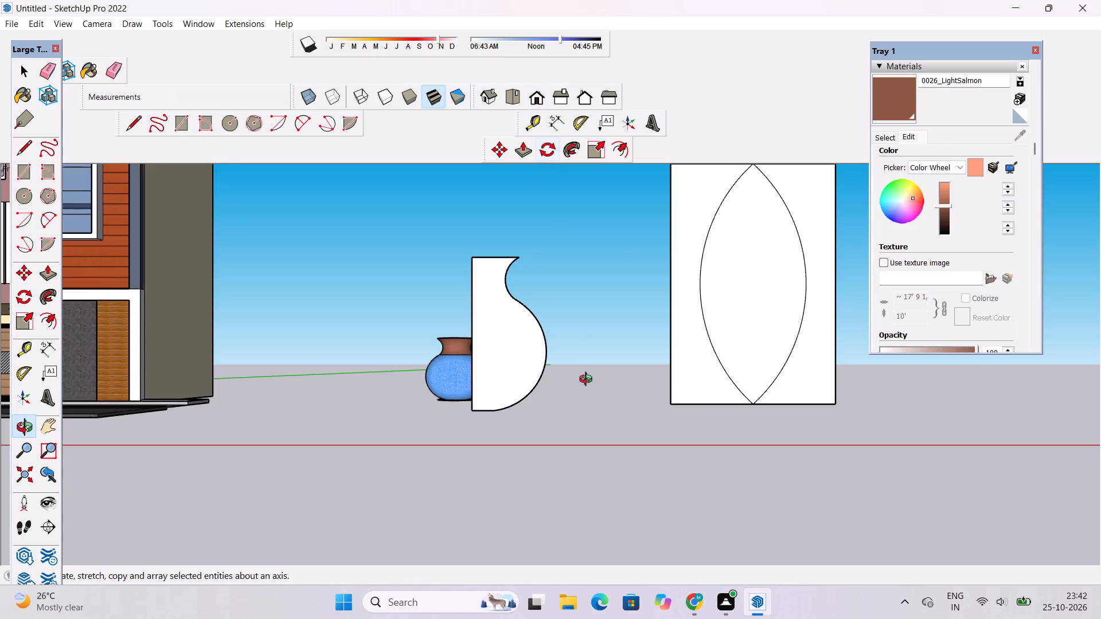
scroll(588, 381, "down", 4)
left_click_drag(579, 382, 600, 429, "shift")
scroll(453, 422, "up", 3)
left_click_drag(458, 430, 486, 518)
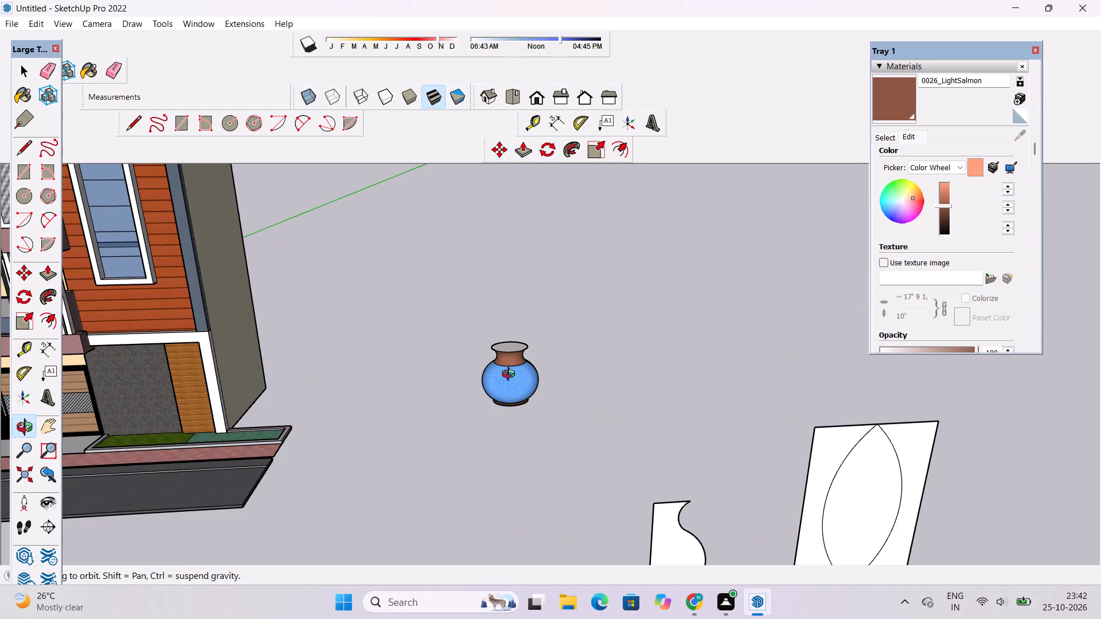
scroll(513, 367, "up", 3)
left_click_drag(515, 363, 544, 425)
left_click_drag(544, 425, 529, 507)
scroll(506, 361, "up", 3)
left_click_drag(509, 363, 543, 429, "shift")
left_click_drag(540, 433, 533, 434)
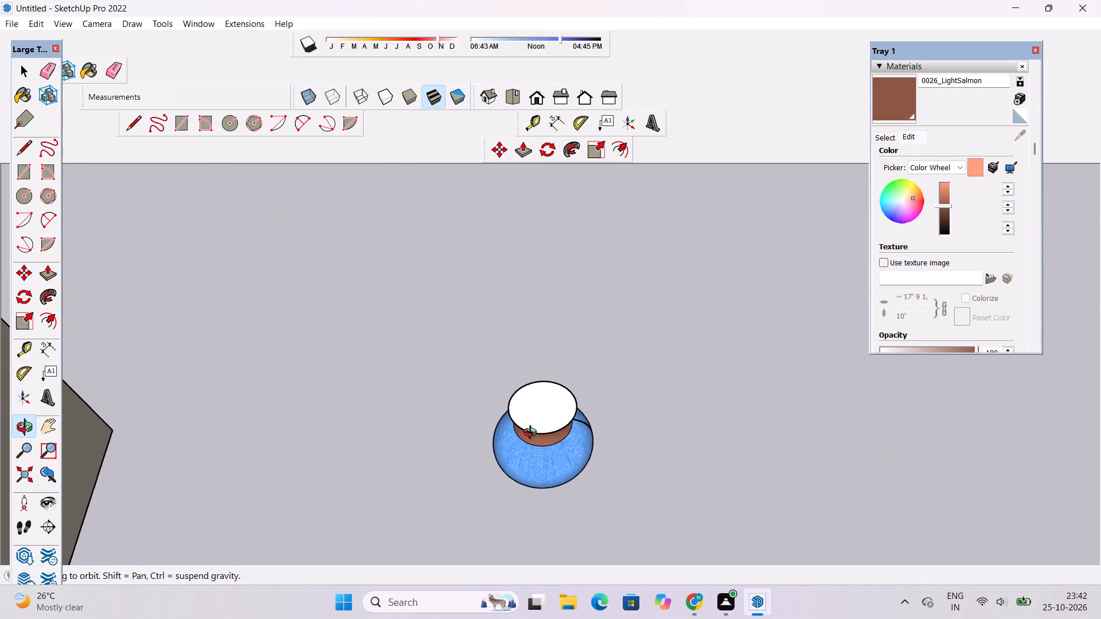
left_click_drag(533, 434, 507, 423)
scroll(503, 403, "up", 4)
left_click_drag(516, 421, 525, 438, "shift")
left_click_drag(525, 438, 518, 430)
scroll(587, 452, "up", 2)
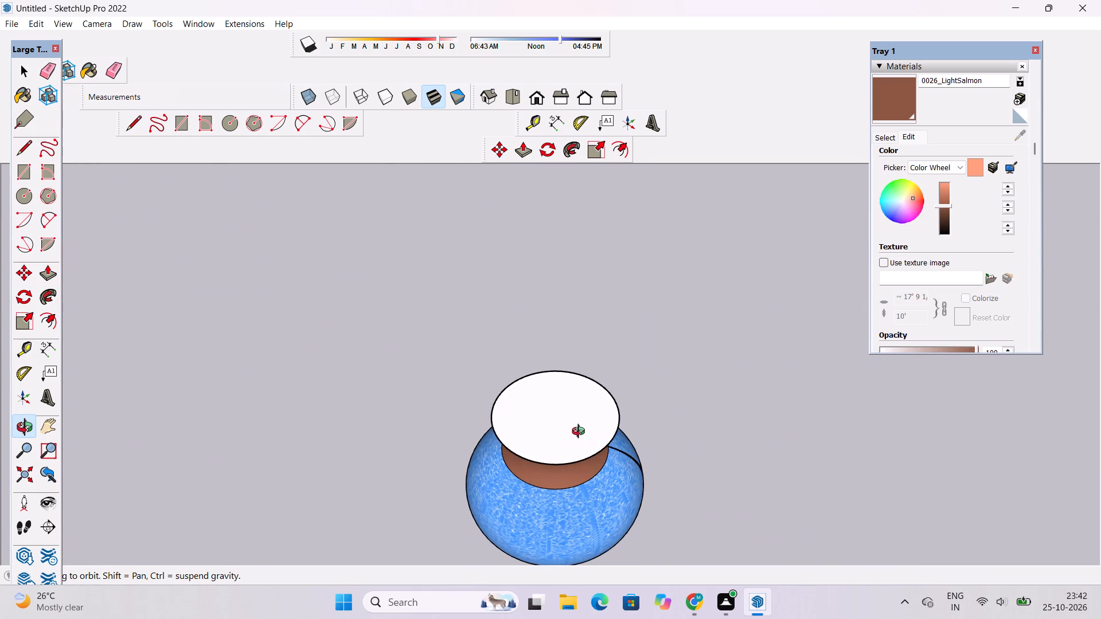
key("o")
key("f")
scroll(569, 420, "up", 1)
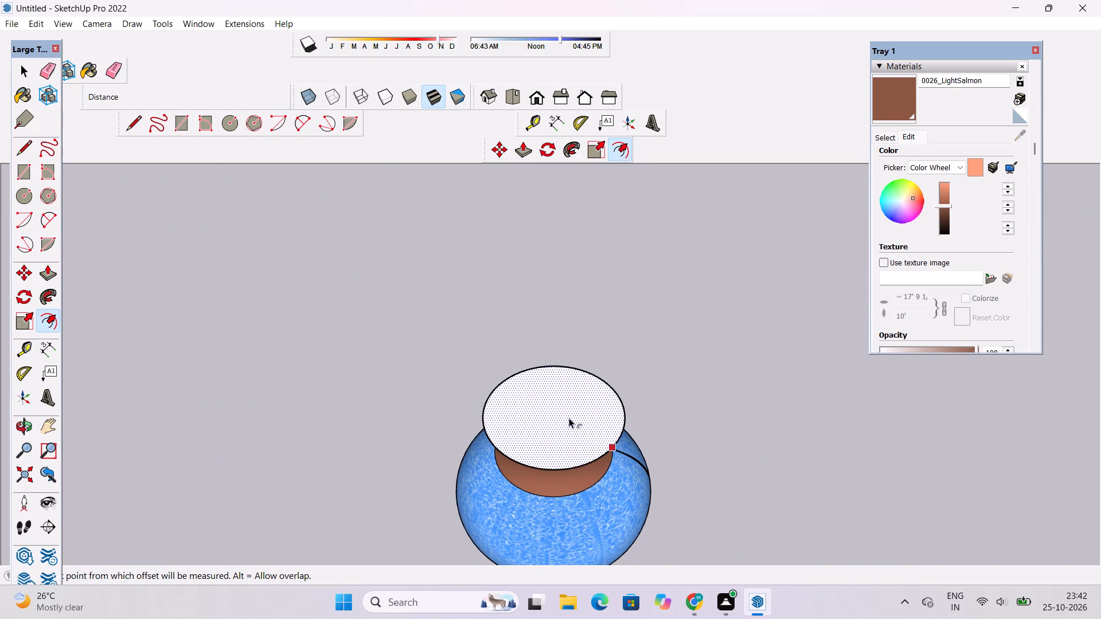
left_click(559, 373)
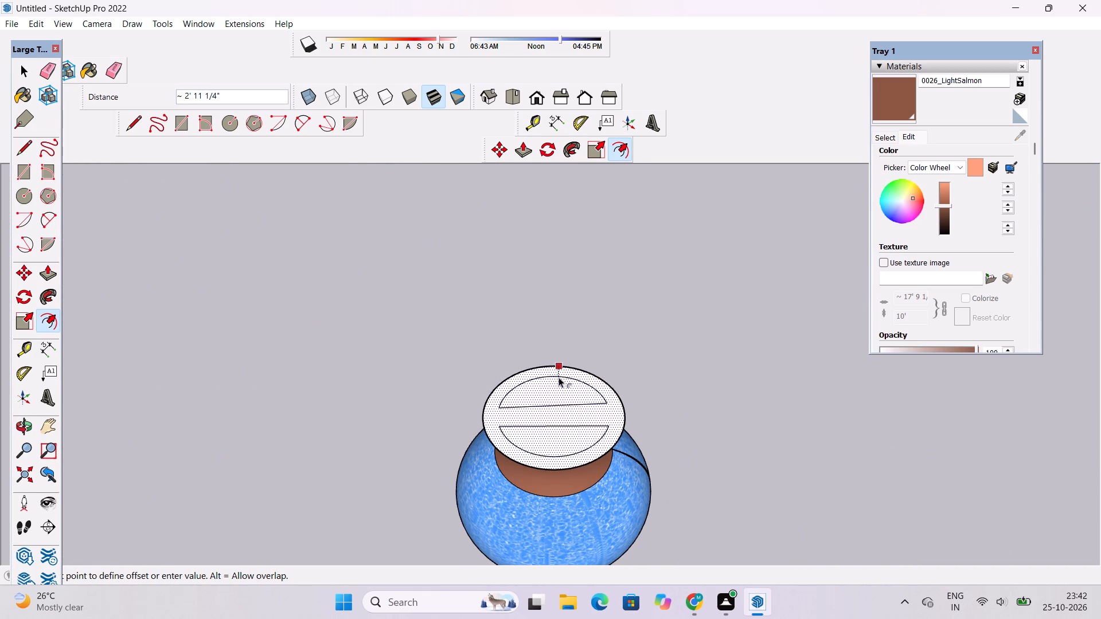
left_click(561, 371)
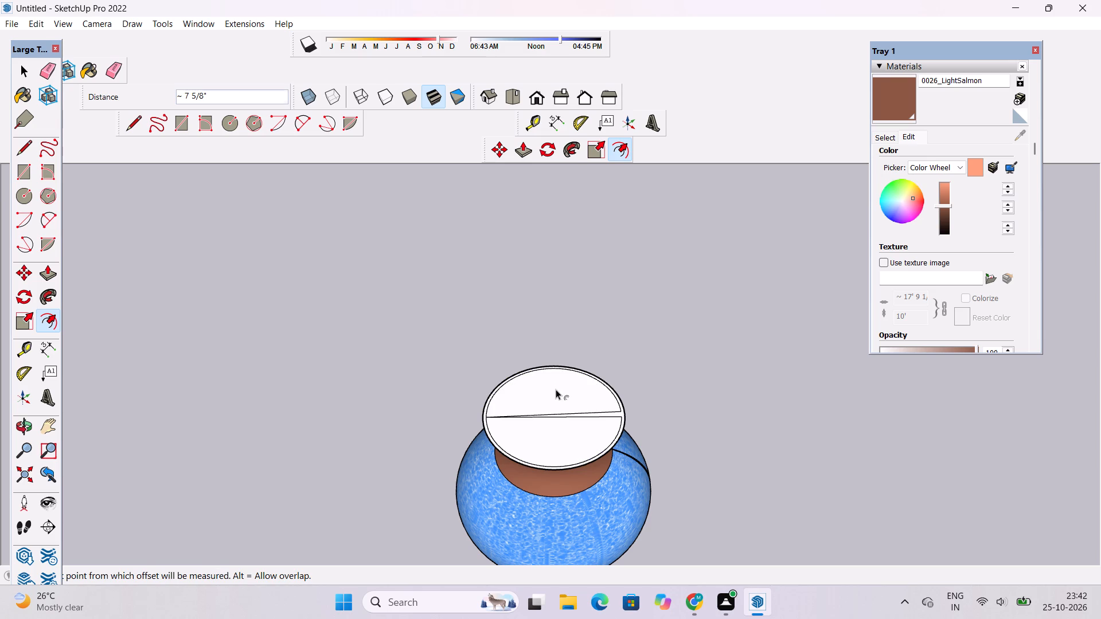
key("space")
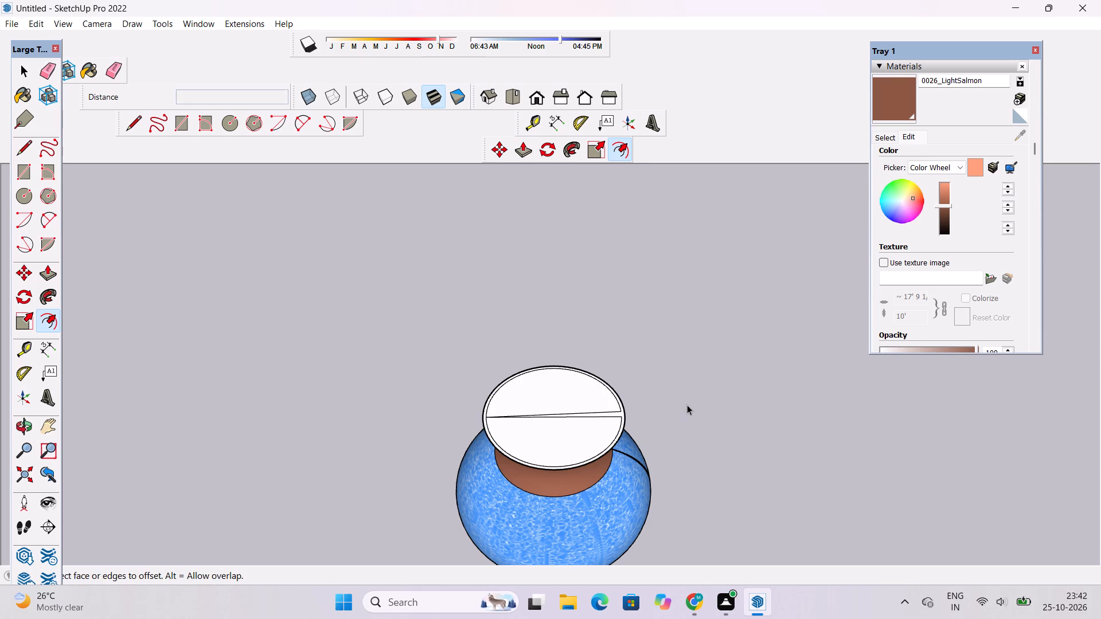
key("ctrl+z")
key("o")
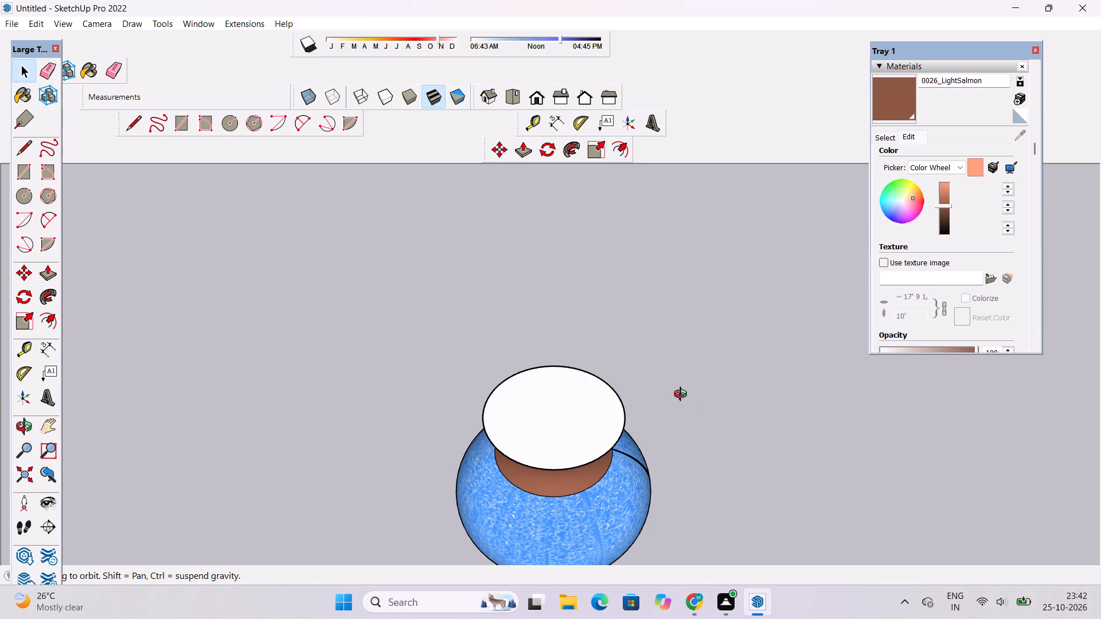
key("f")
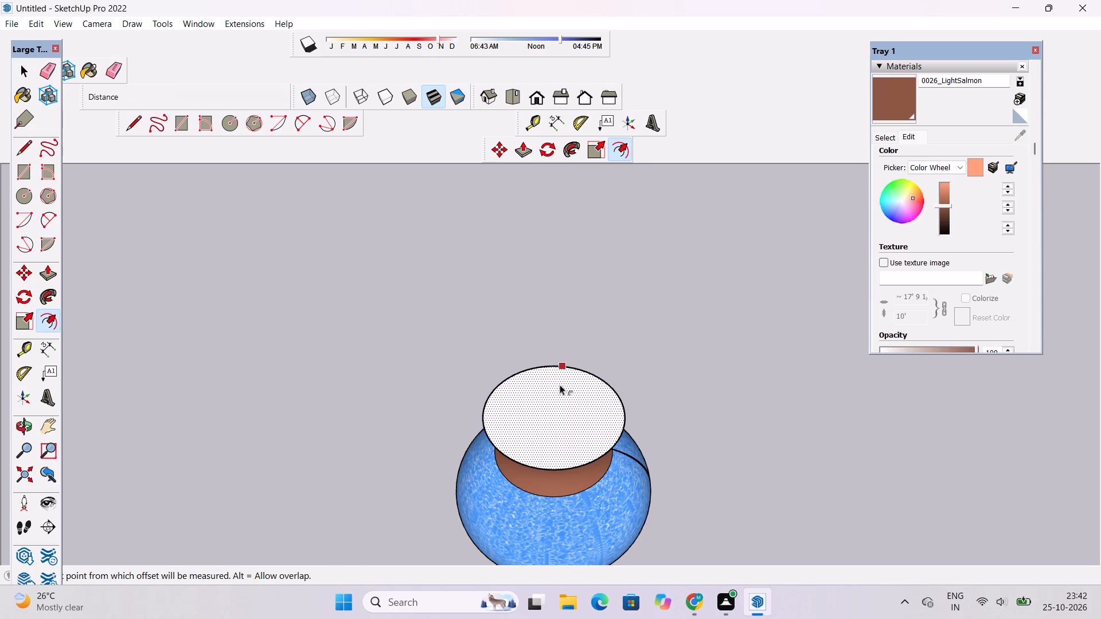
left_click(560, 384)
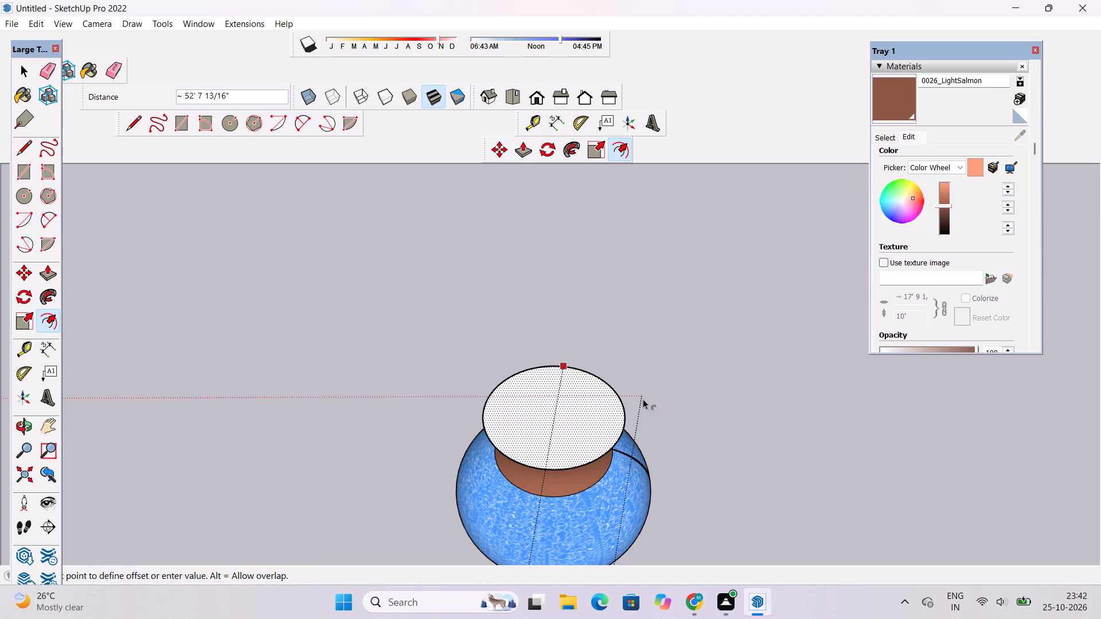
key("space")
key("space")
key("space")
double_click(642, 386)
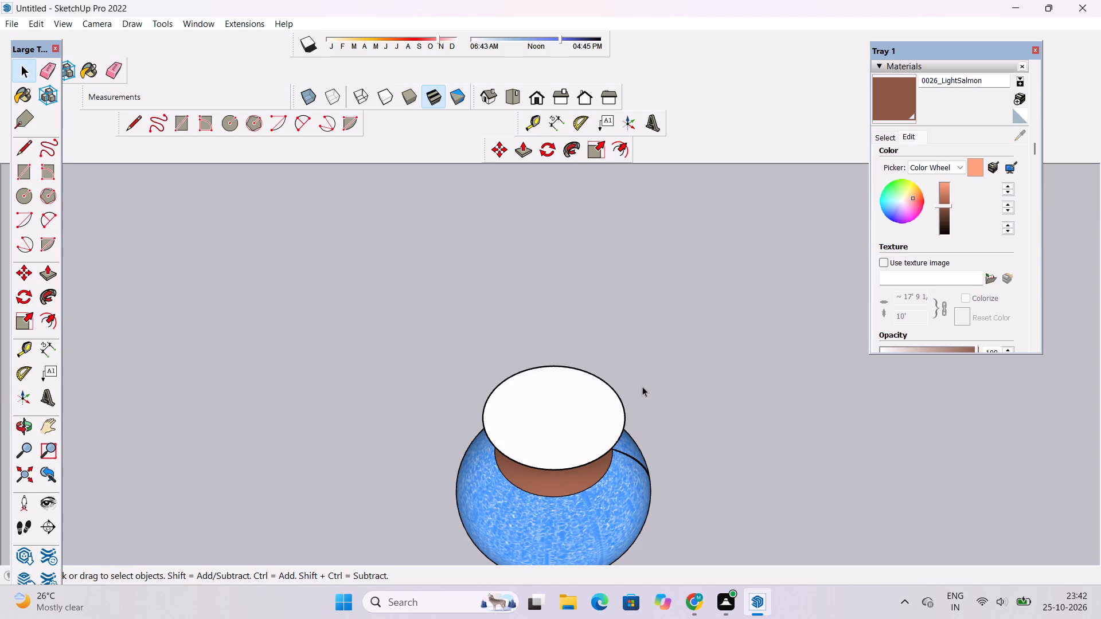
Undo the vase's salmon and water-blue painting, keeping its last height scaling in place.
scroll(642, 386, "down", 3)
key("o")
left_click_drag(616, 459, 640, 318)
scroll(634, 324, "down", 7)
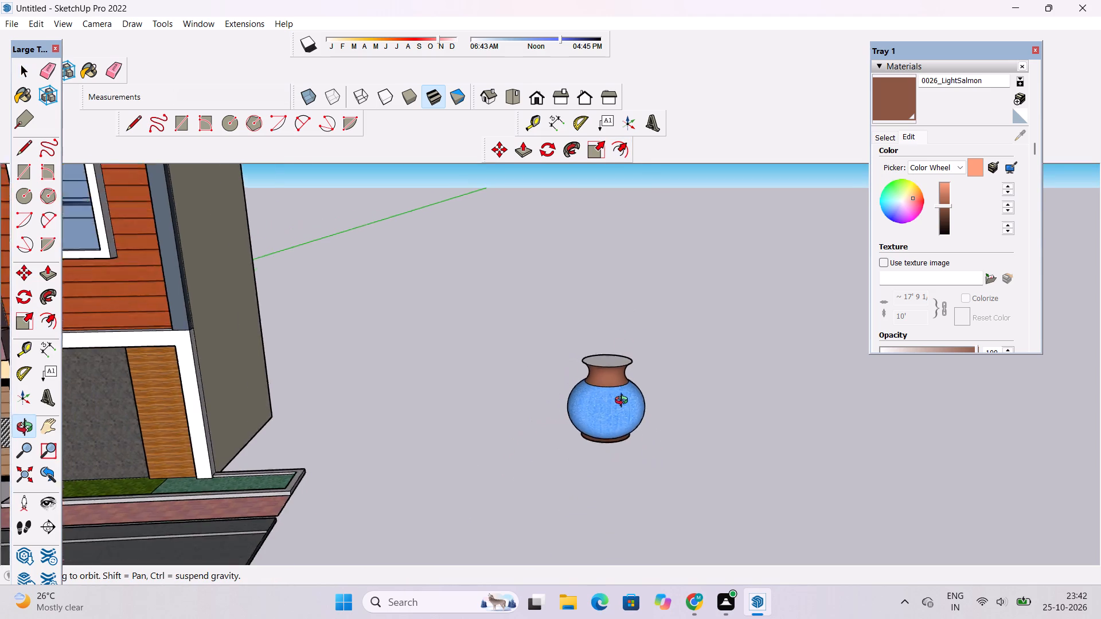
scroll(624, 402, "down", 10)
scroll(629, 426, "up", 14)
scroll(627, 421, "down", 5)
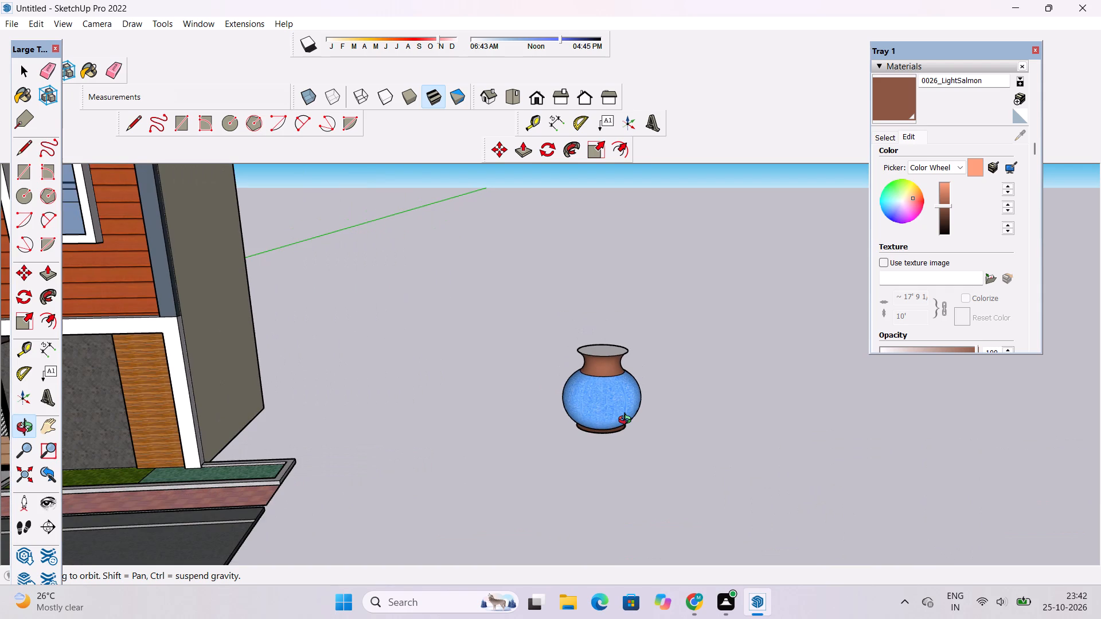
key("ctrl+z")
key("ctrl+z")
key("ctrl+z")
key("ctrl+z")
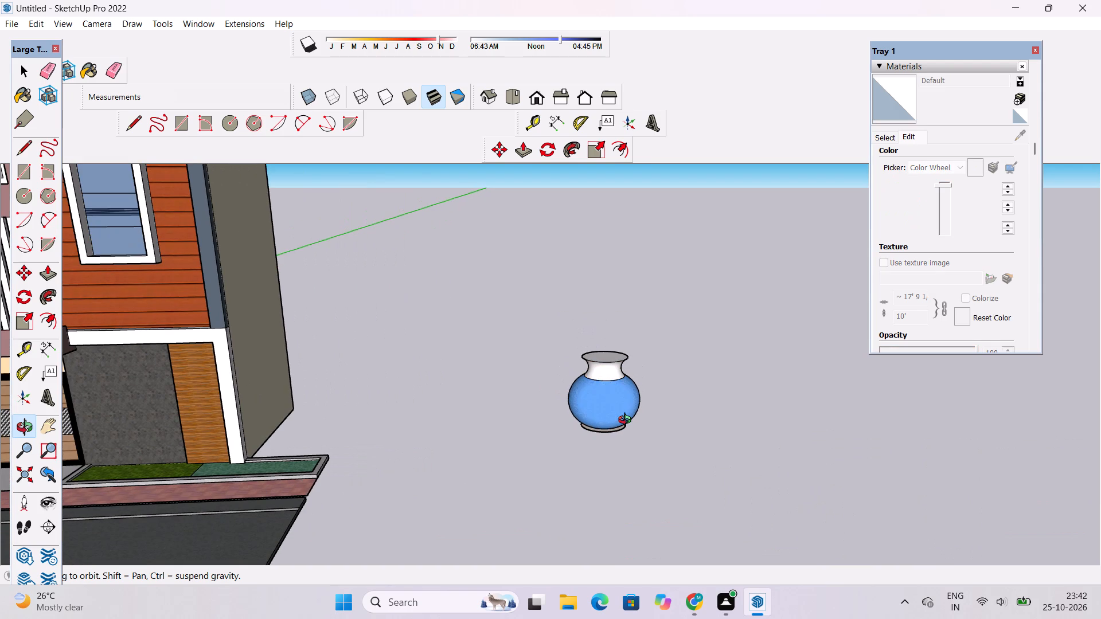
key("ctrl+z")
key("ctrl+z")
scroll(627, 421, "down", 4)
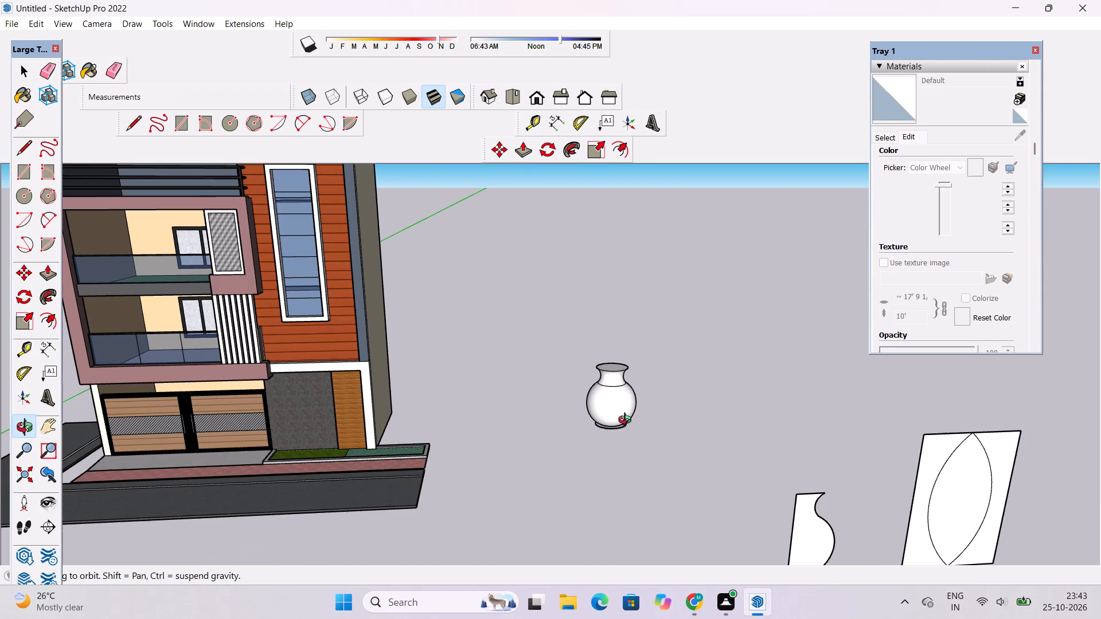
key("ctrl+y")
Compare the vase's size with the house and undo the vase's last four scalings.
left_click_drag(627, 412, 648, 433)
left_click_drag(638, 434, 659, 434)
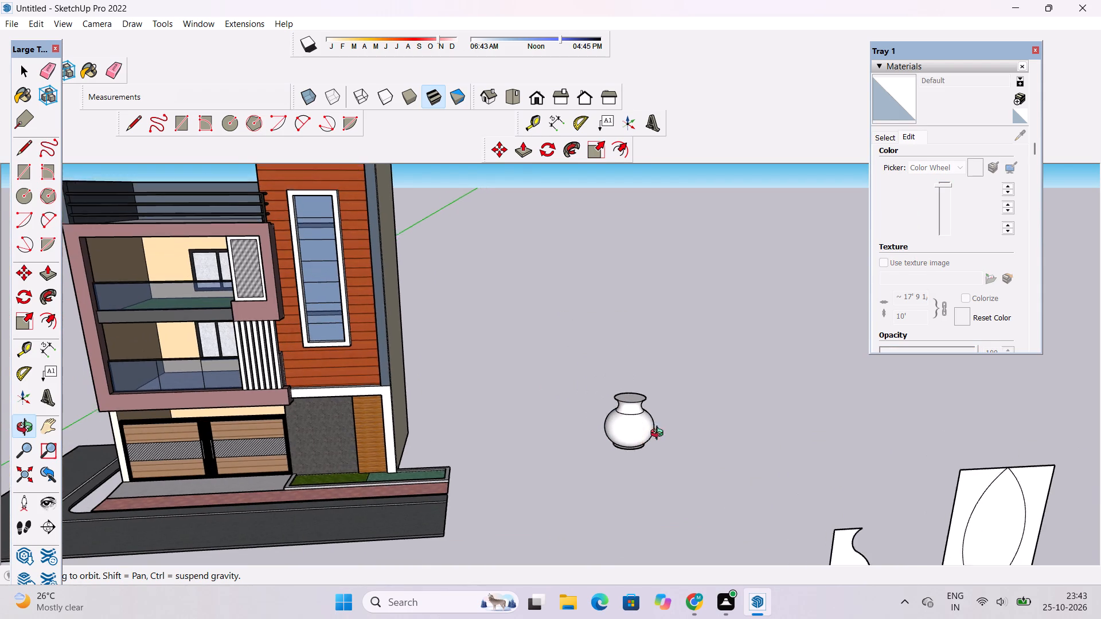
left_click_drag(659, 434, 728, 420)
left_click_drag(632, 432, 645, 442, "shift")
scroll(665, 427, "down", 5)
left_click_drag(681, 429, 659, 432)
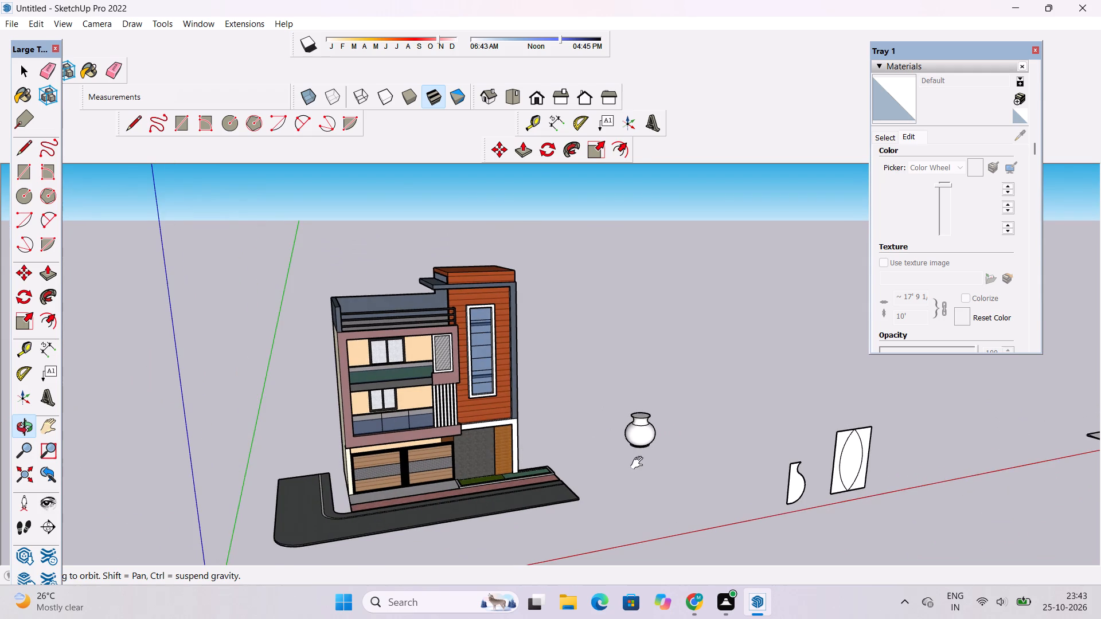
left_click_drag(639, 463, 643, 429, "shift")
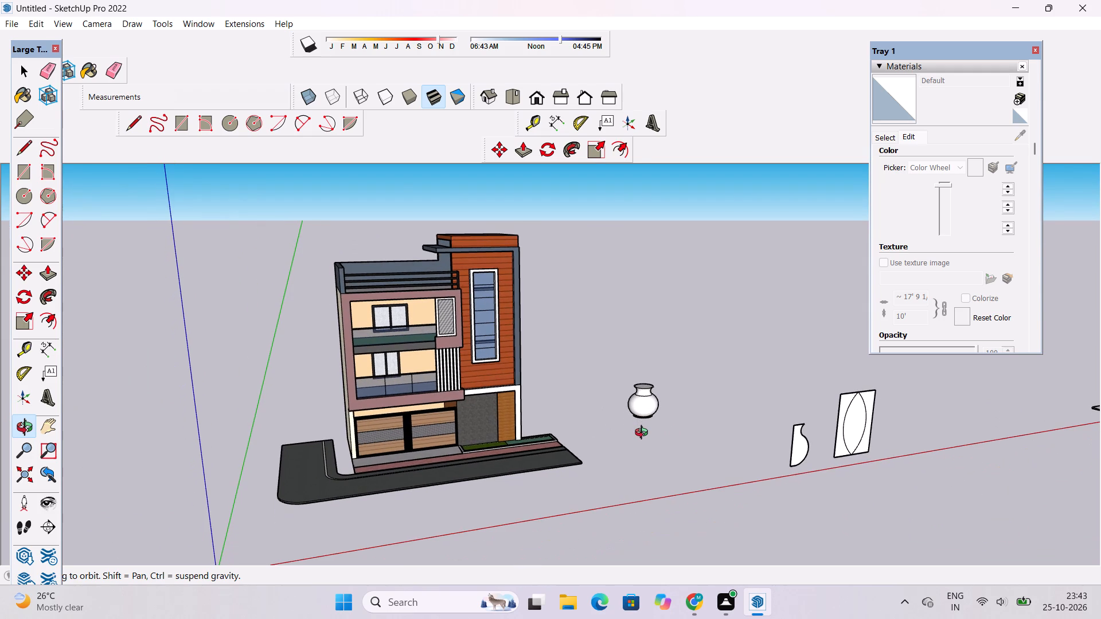
key("ctrl+z")
key("ctrl+z")
key("ctrl+z")
key("ctrl+z")
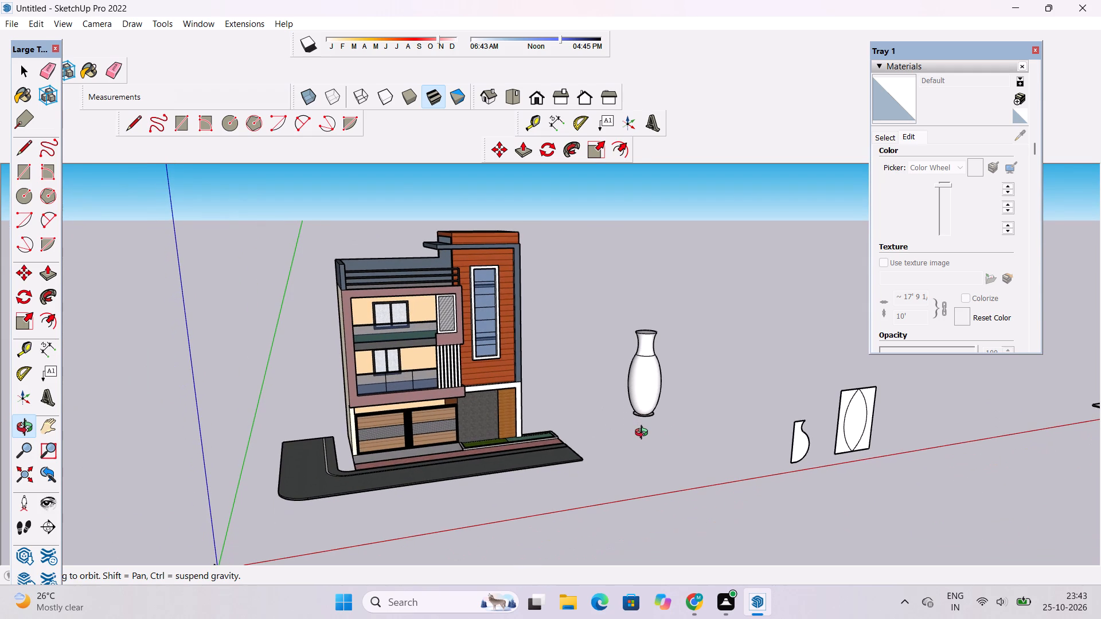
Select the whole vase and scale its height to about 0.83 along the blue axis.
left_click_drag(694, 403, 637, 450, "shift")
scroll(619, 440, "up", 4, "shift")
key("space")
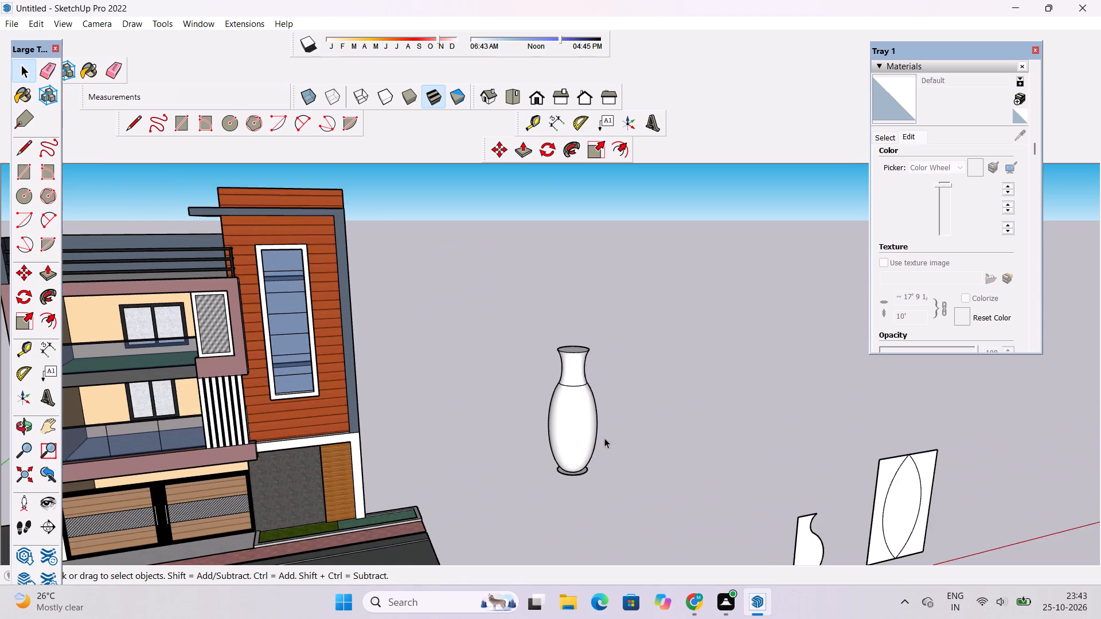
scroll(563, 434, "up", 3)
triple_click(563, 430)
double_click(563, 430)
key("s")
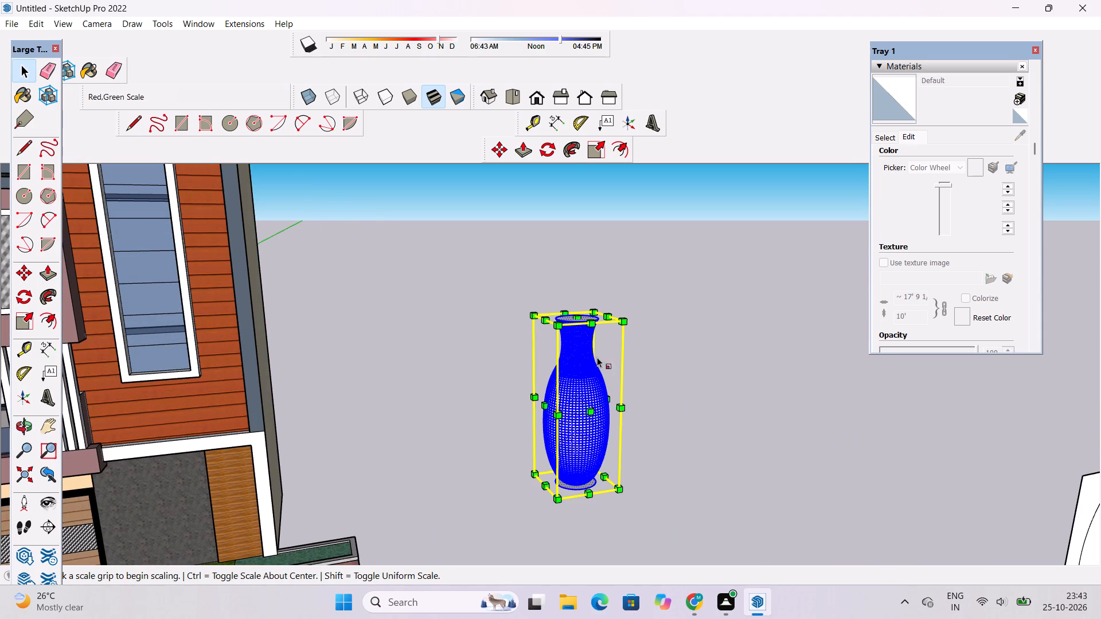
left_click(581, 314)
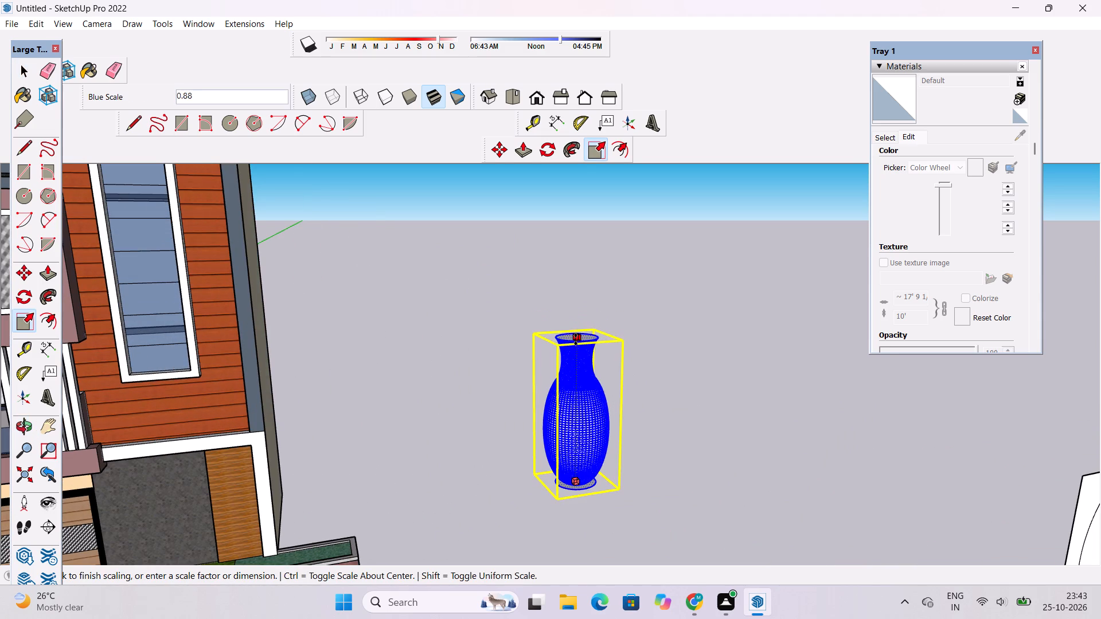
left_click(575, 348)
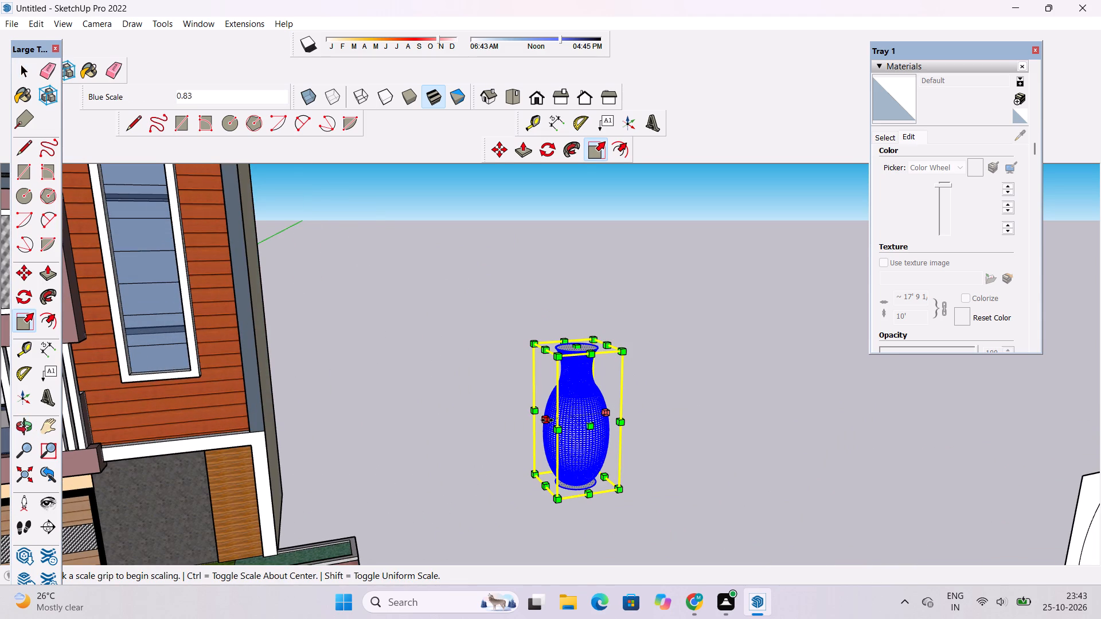
Scale the vase to about 0.62 along the red axis and its height to about 0.64 along the blue axis.
left_click(547, 420)
left_click(569, 416)
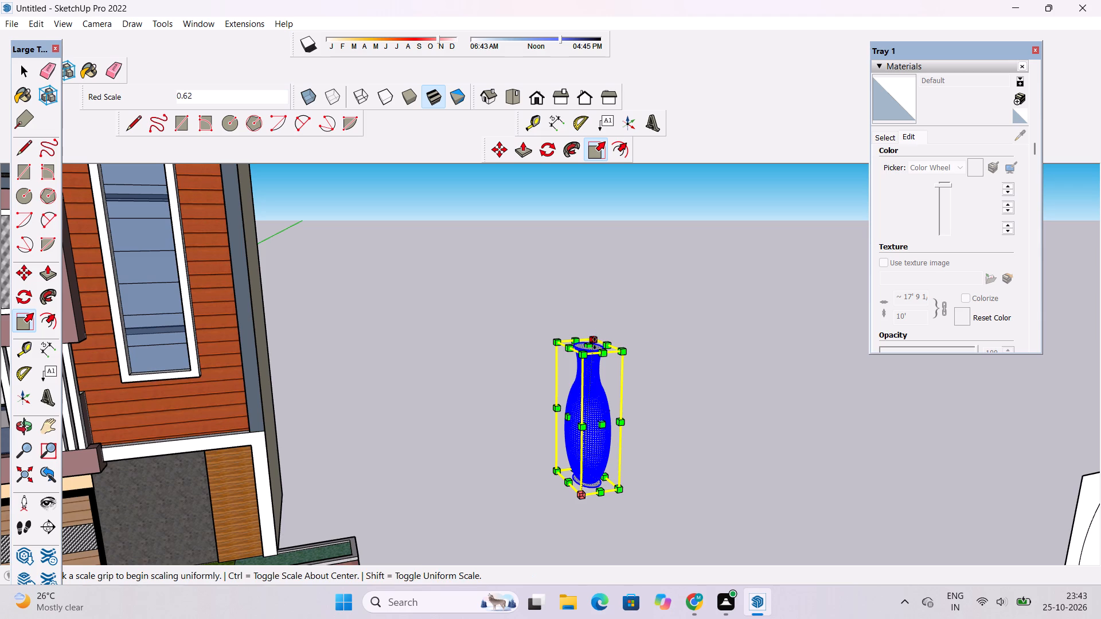
left_click(594, 344)
left_click(595, 396)
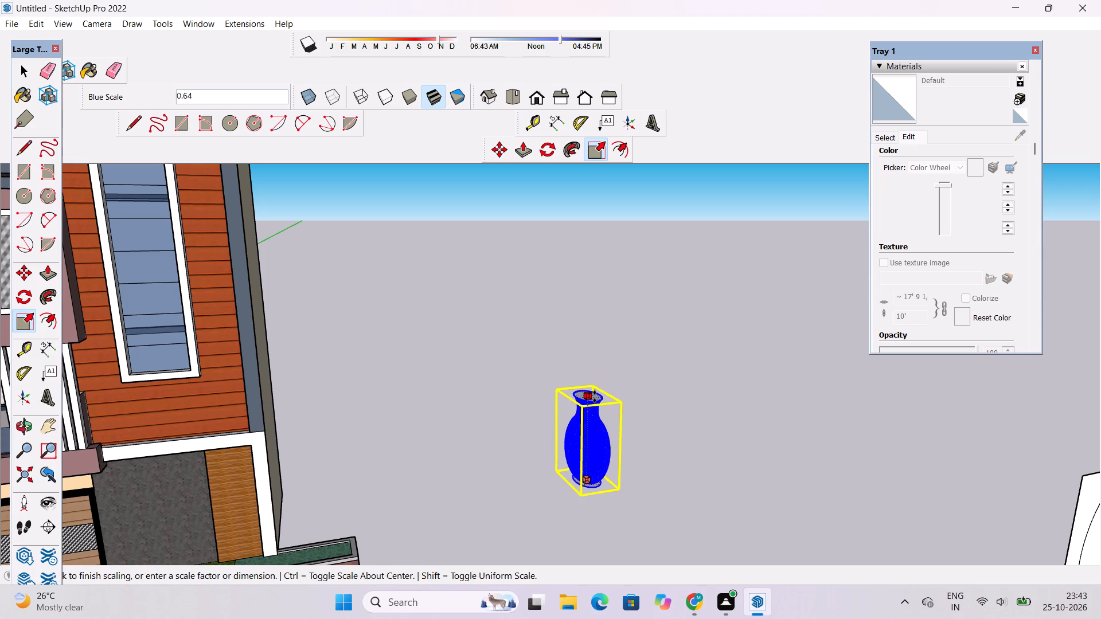
Narrow the vase along its green and red axes, finishing with a green-axis scale of about 0.80.
scroll(603, 447, "up", 5)
left_click(605, 452)
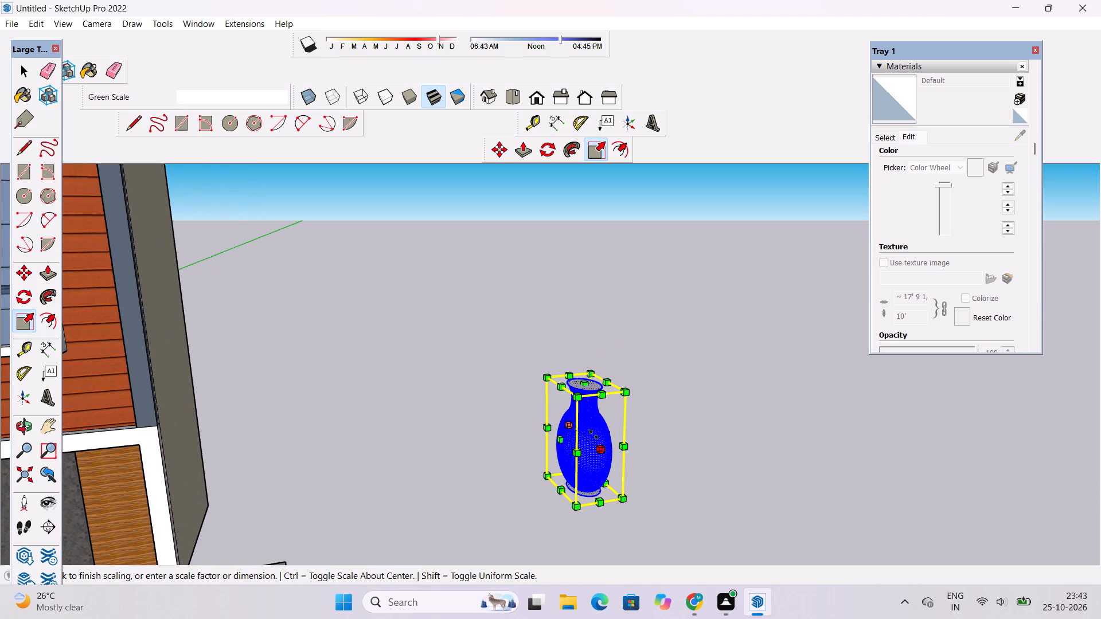
left_click(591, 430)
scroll(587, 425, "up", 7)
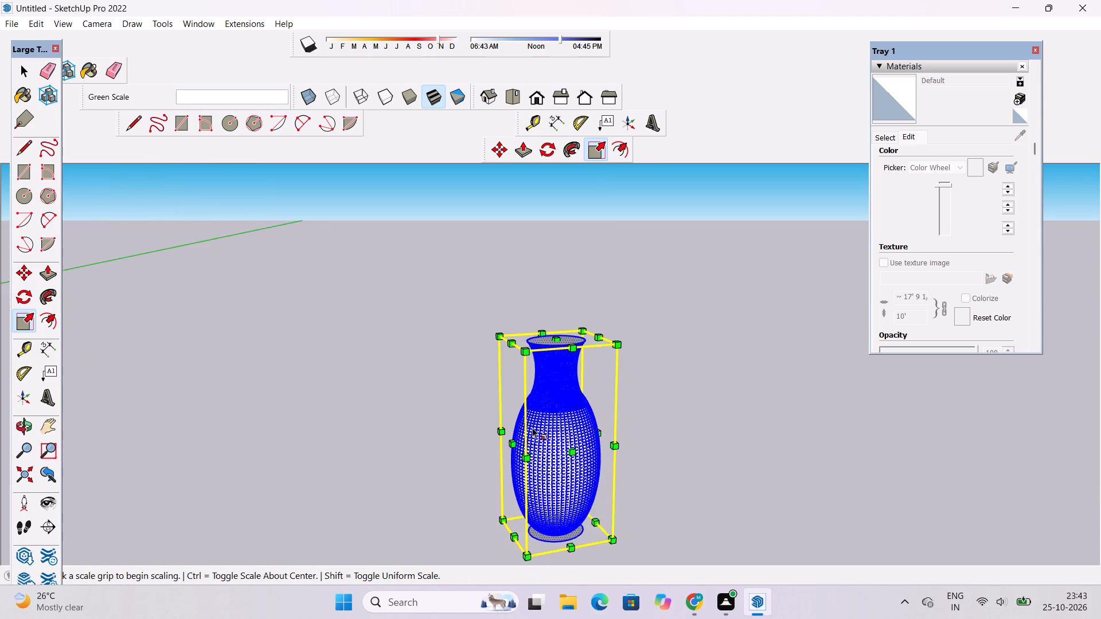
scroll(531, 428, "up", 5)
left_click(499, 448)
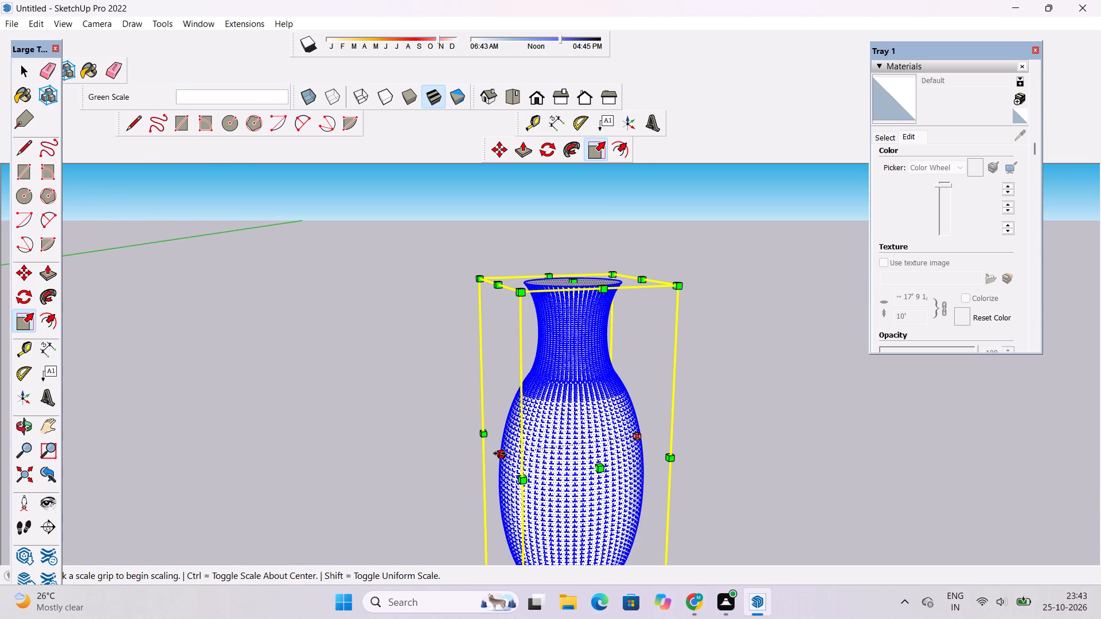
left_click(499, 453)
left_click(523, 442)
scroll(557, 422, "down", 7)
scroll(569, 446, "up", 4)
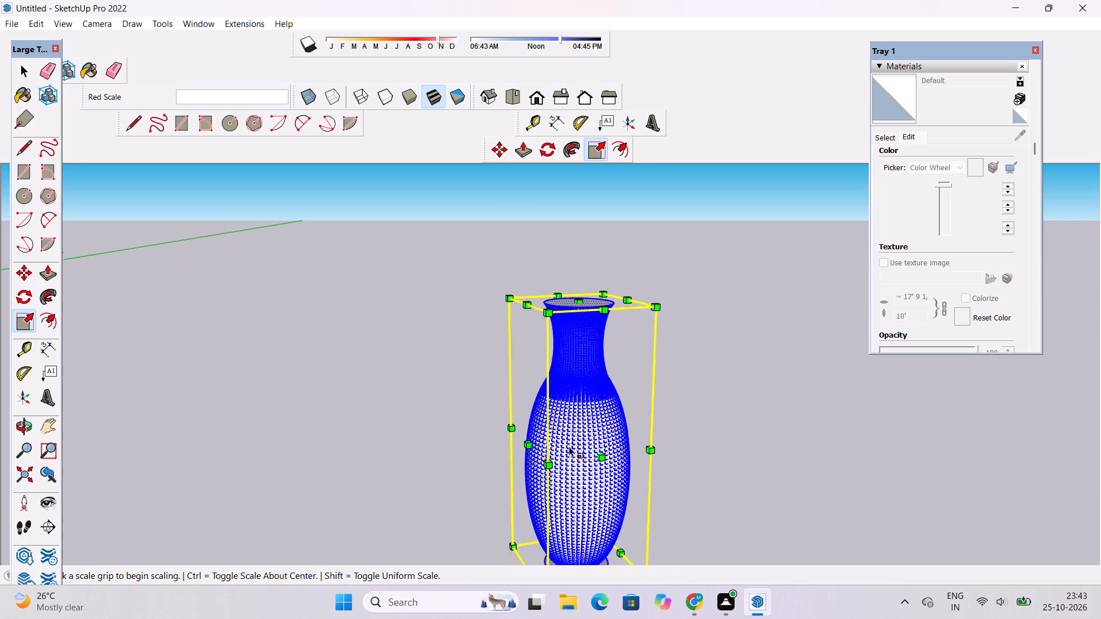
left_click(614, 460)
left_click(601, 448)
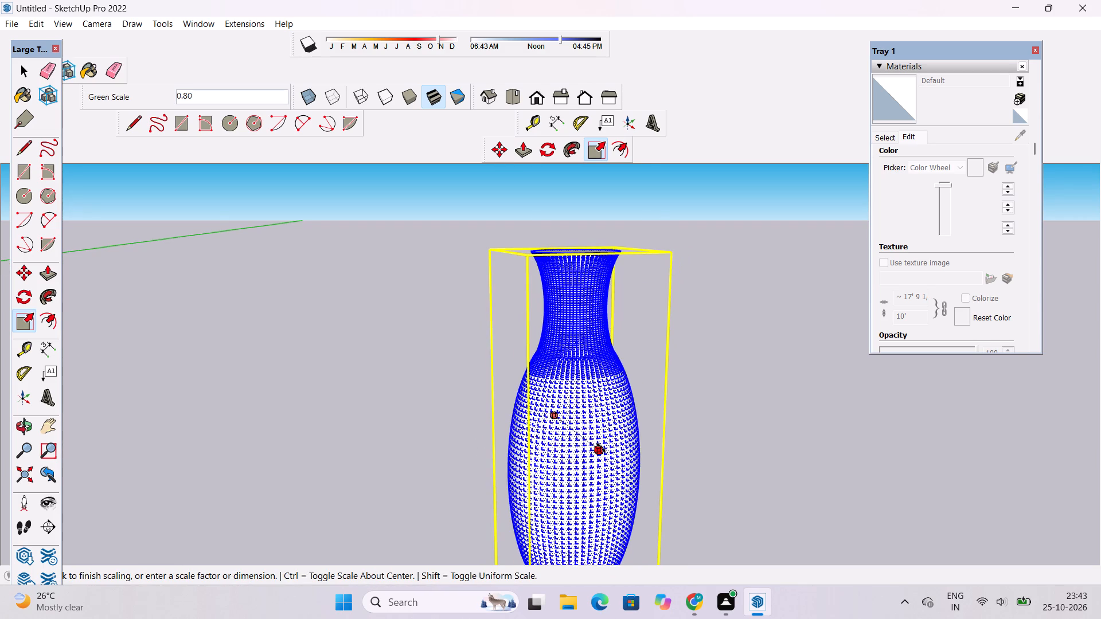
Scale the vase's height to about 0.50 along the blue axis.
scroll(580, 270, "down", 5)
scroll(574, 241, "up", 2)
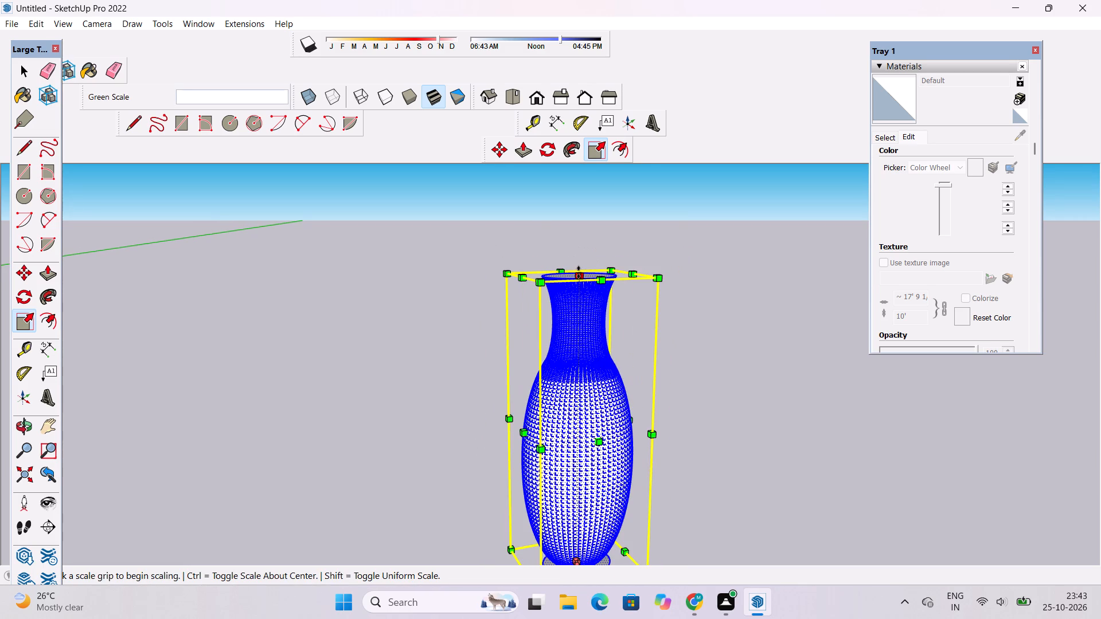
left_click(579, 272)
scroll(579, 272, "down", 3)
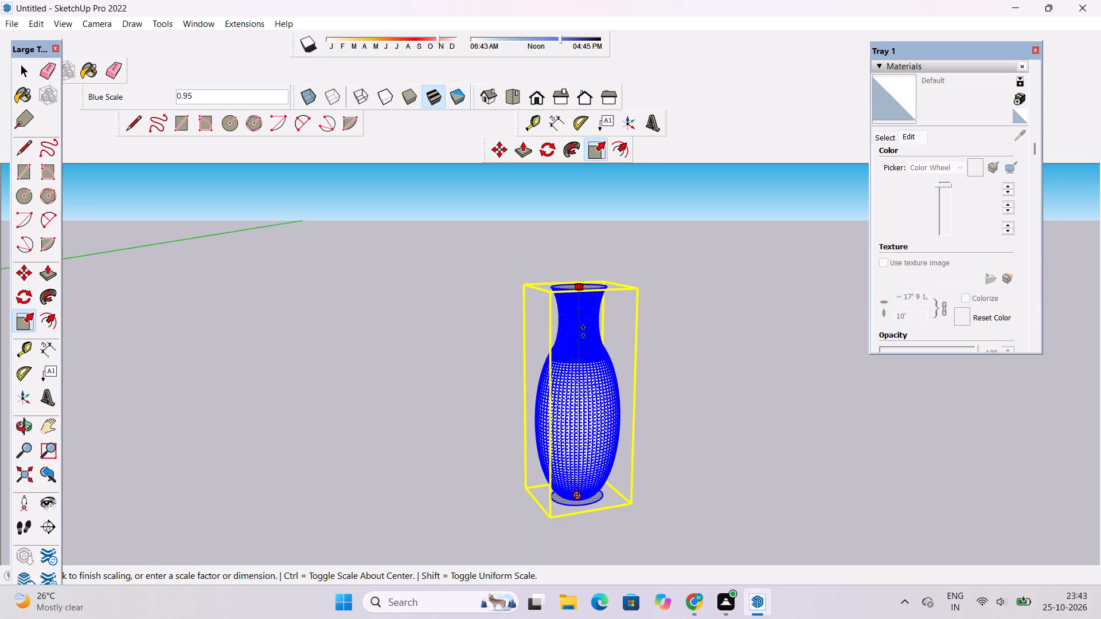
left_click(583, 382)
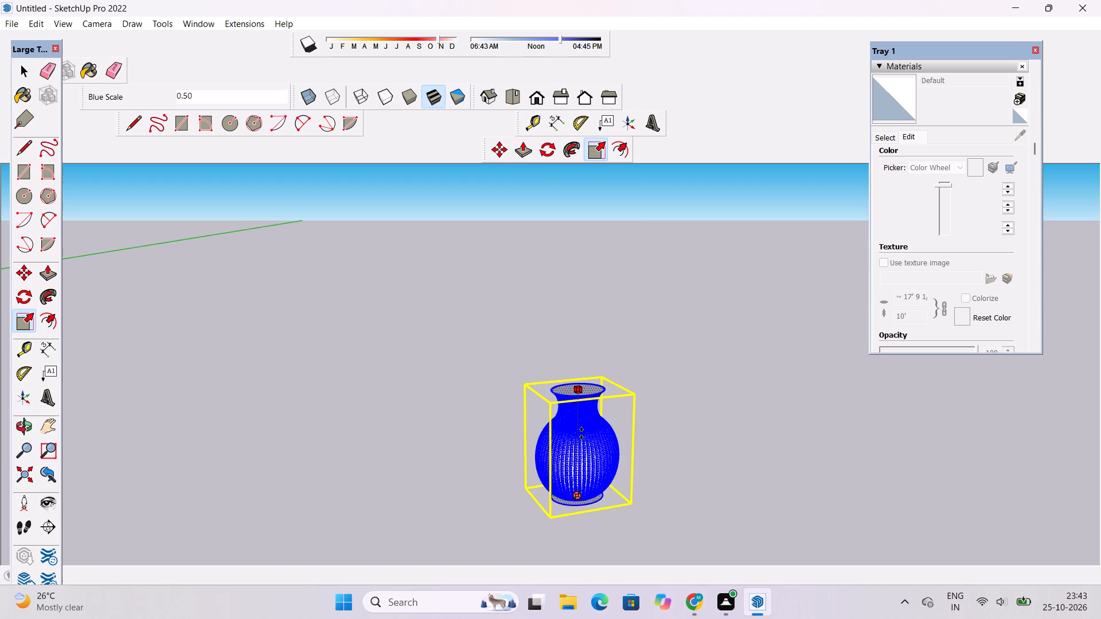
Scale the vase to about 0.69 along the red axis, narrow it along the green axis too, and deselect it.
scroll(576, 467, "up", 8)
left_click(501, 429)
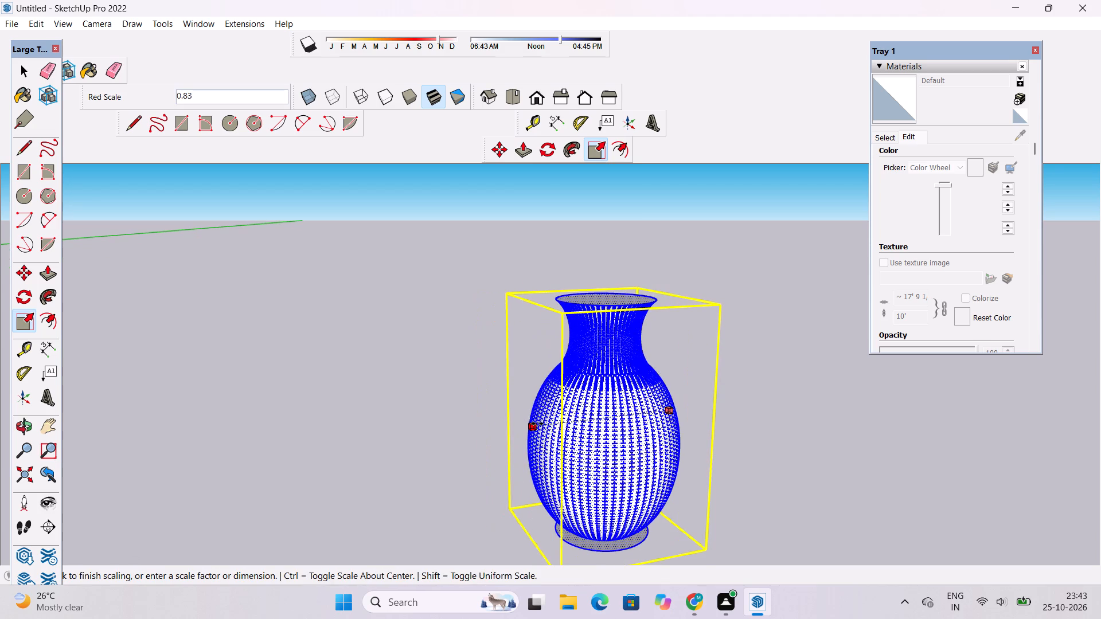
left_click(556, 420)
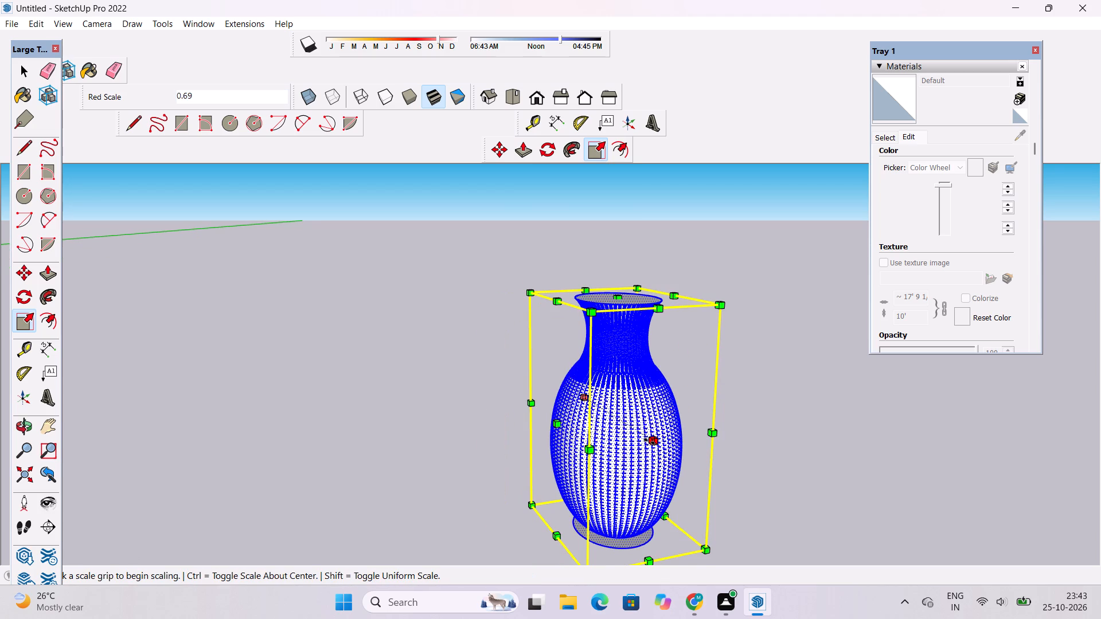
left_click(650, 441)
left_click(635, 424)
key("space")
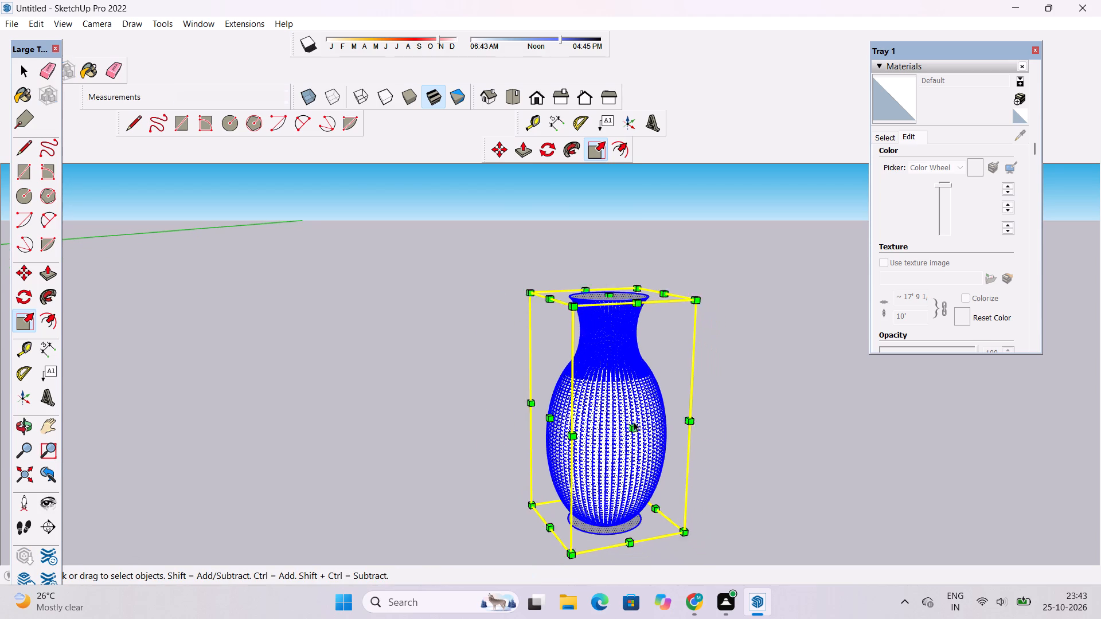
left_click(380, 469)
Inspect the vase's underside and base rings, and its profile beside the house.
key("o")
left_click_drag(485, 526, 560, 350)
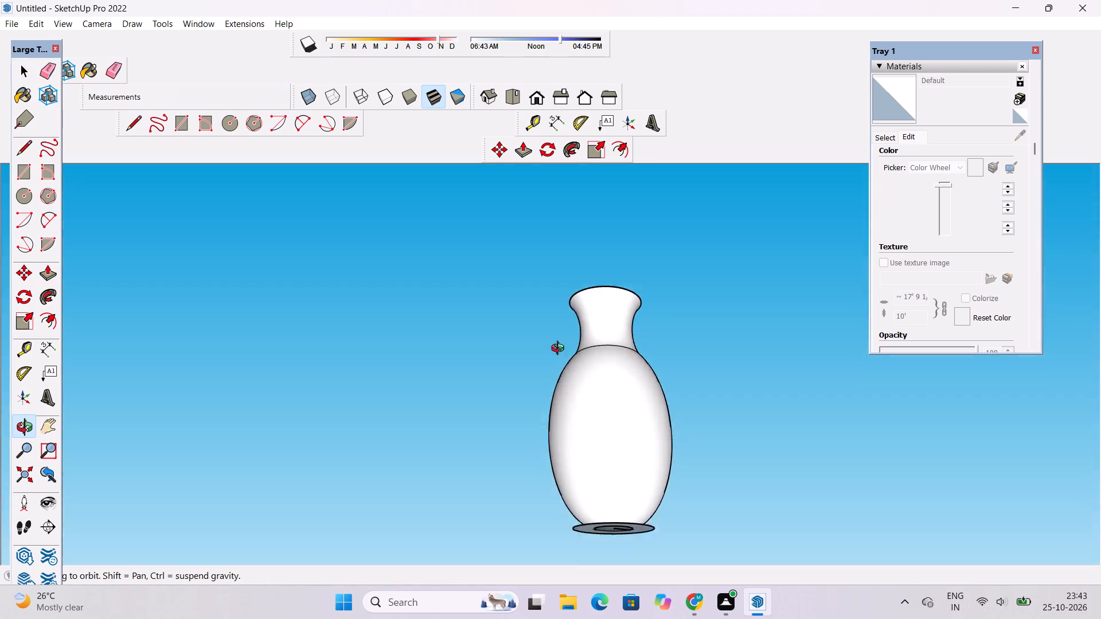
left_click_drag(560, 350, 647, 170)
scroll(599, 369, "down", 6)
left_click_drag(607, 381, 610, 396)
scroll(602, 440, "up", 5)
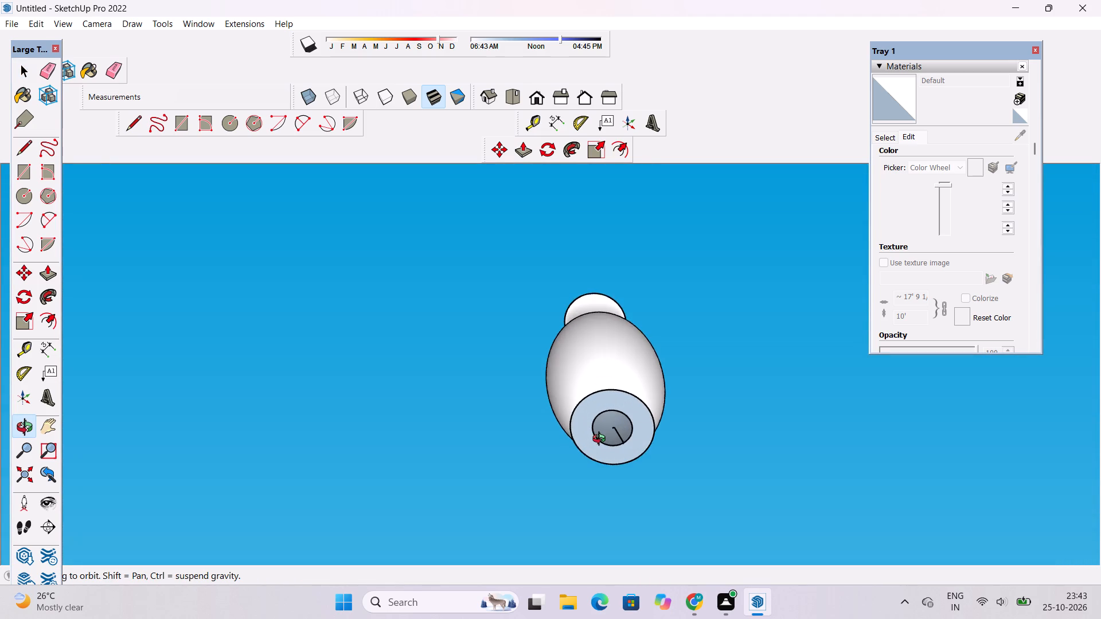
scroll(602, 440, "up", 2)
left_click_drag(625, 432, 620, 436, "shift")
scroll(614, 436, "up", 4)
scroll(596, 335, "down", 7)
left_click_drag(592, 389, 594, 366)
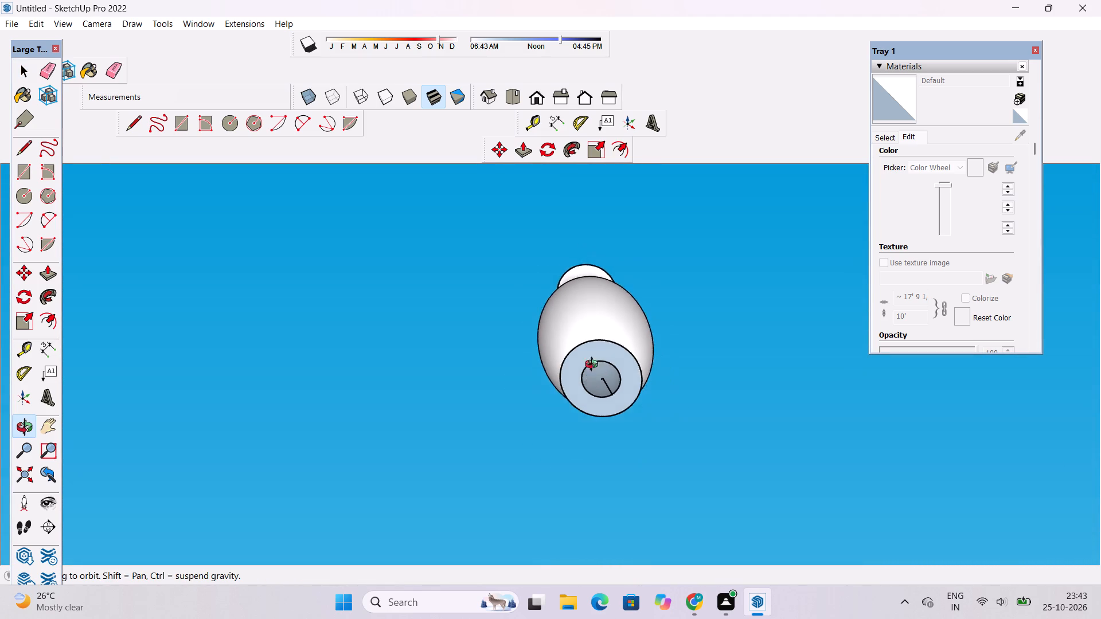
left_click_drag(594, 366, 575, 487)
scroll(588, 390, "down", 6)
left_click_drag(642, 328, 637, 448)
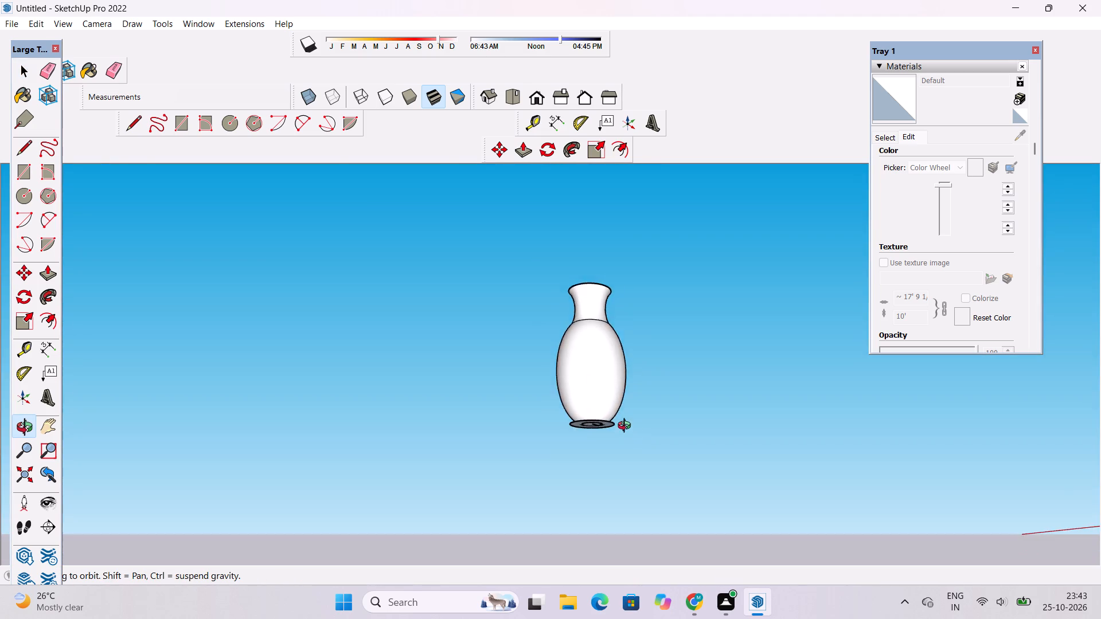
scroll(627, 426, "down", 7)
left_click_drag(624, 406, 615, 483)
scroll(606, 446, "down", 7)
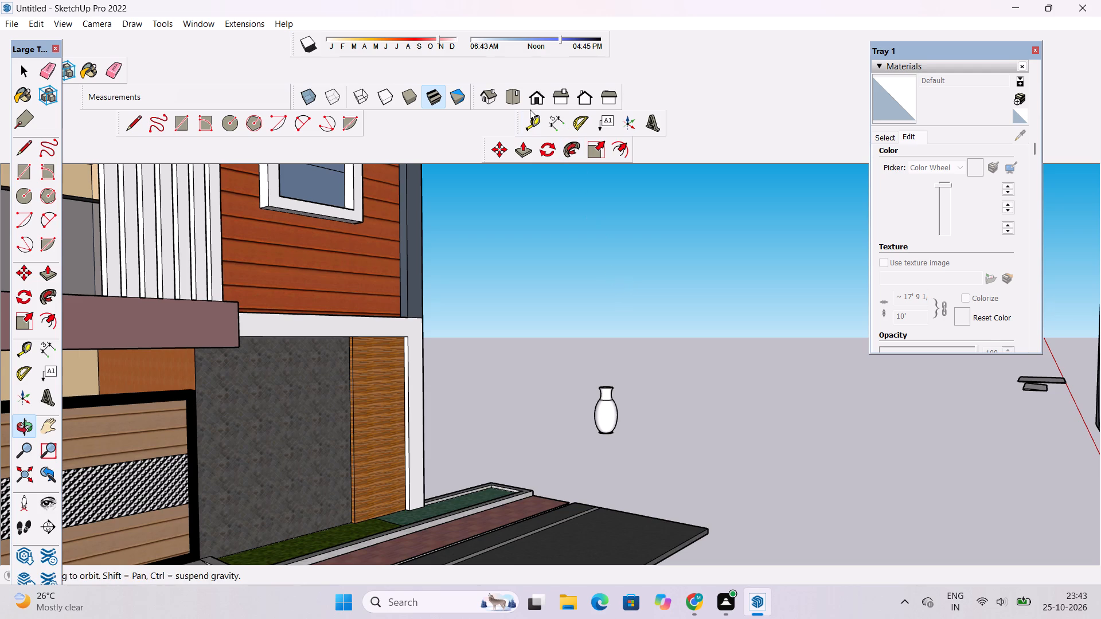
Compare the vase's size with the house from the front view.
left_click(534, 99)
scroll(545, 374, "down", 4)
left_click_drag(443, 395, 729, 497, "shift")
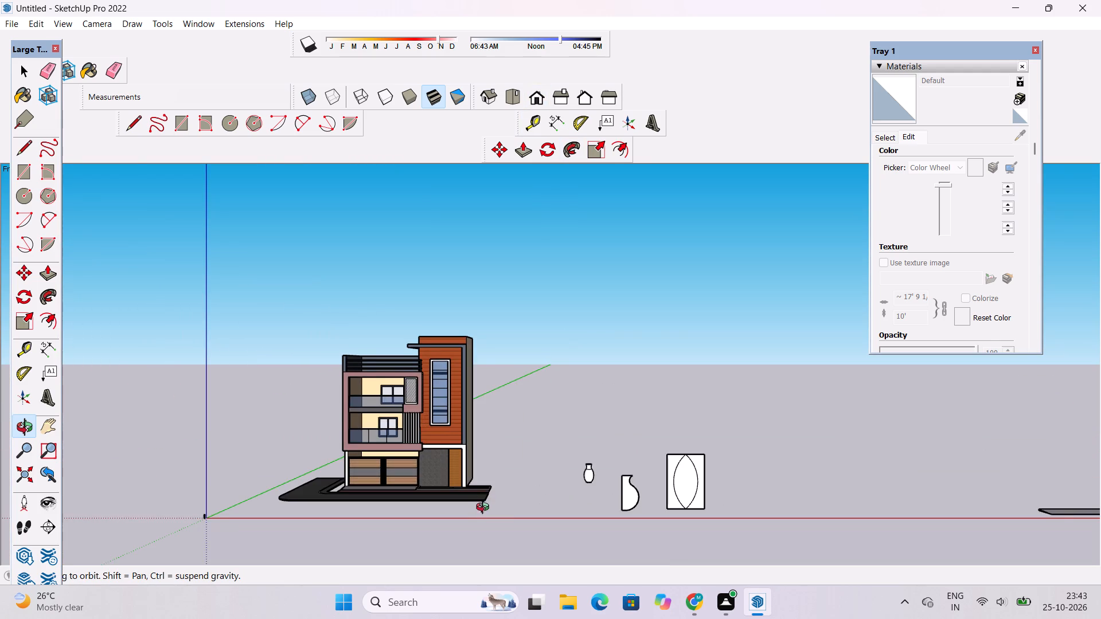
left_click_drag(487, 511, 548, 486)
scroll(617, 464, "up", 10)
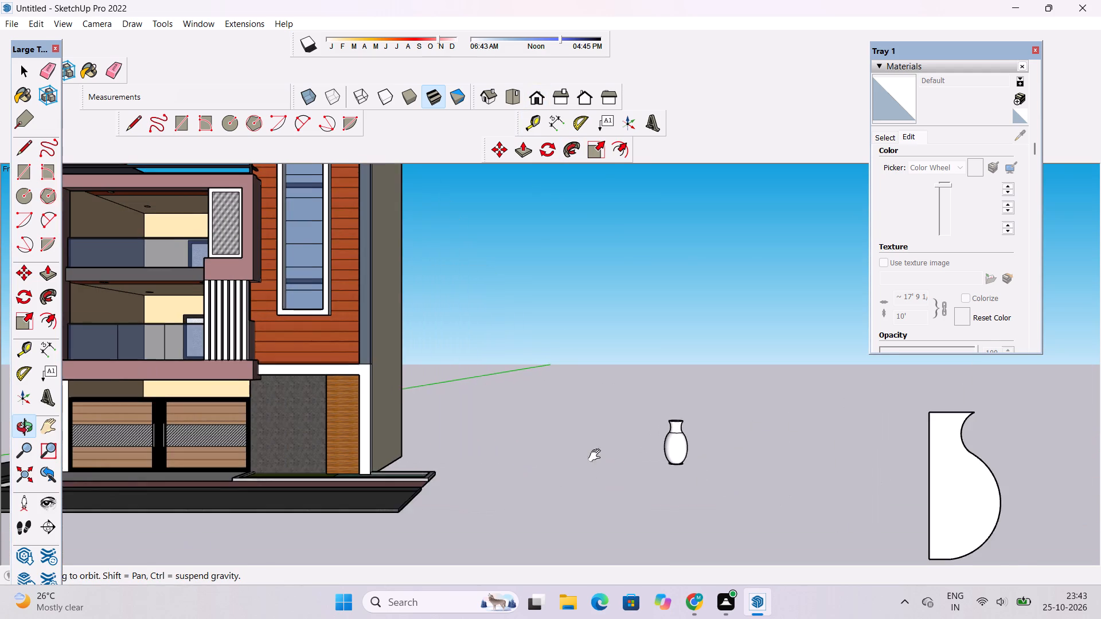
left_click_drag(597, 456, 626, 457, "shift")
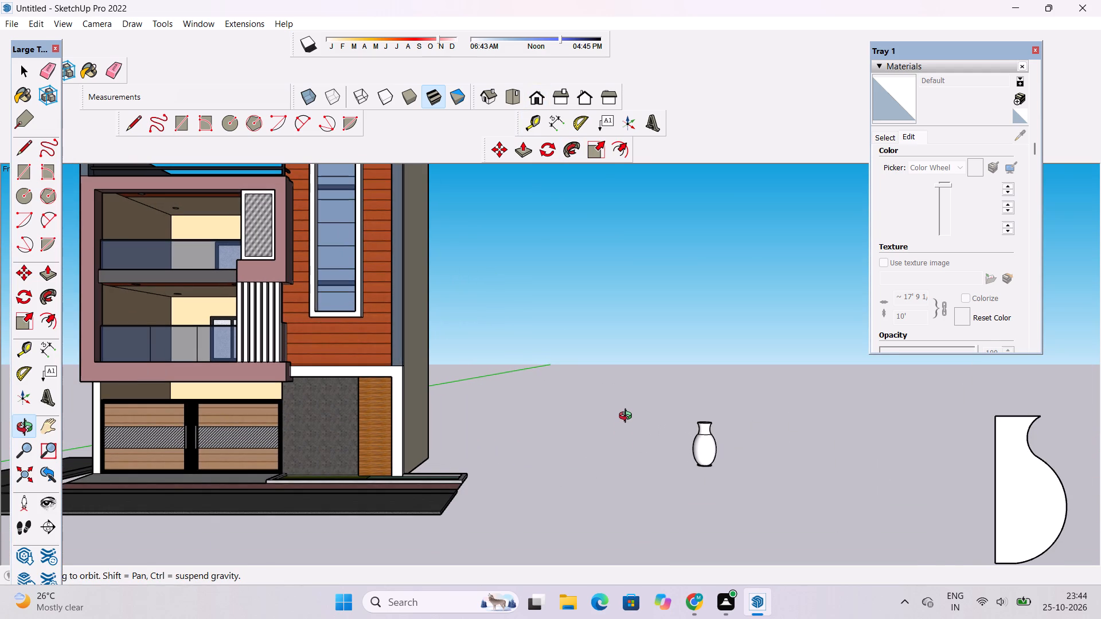
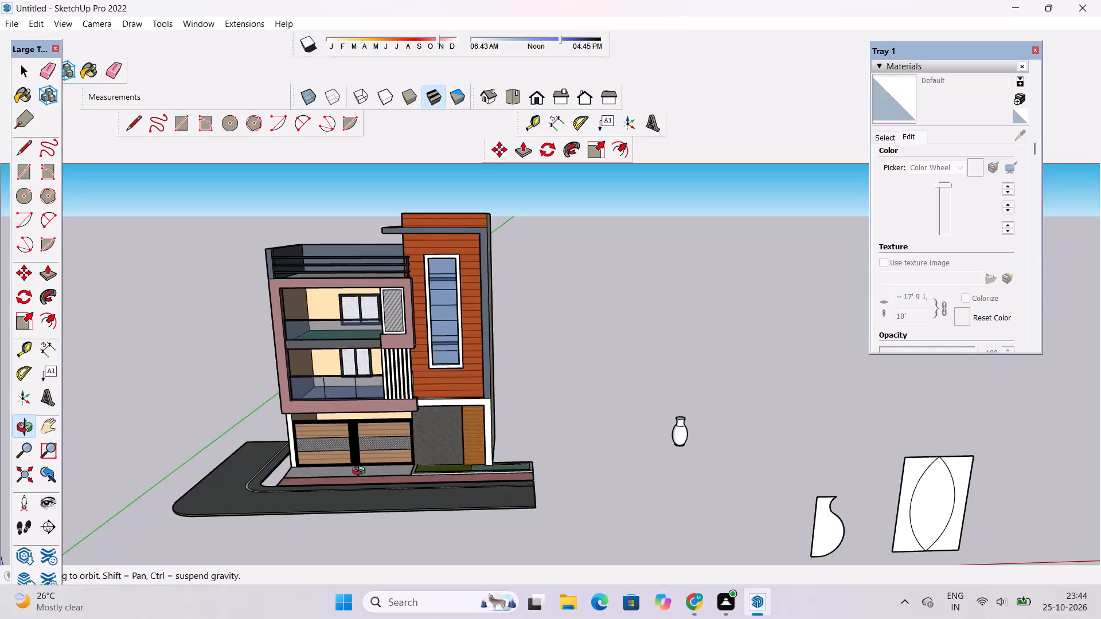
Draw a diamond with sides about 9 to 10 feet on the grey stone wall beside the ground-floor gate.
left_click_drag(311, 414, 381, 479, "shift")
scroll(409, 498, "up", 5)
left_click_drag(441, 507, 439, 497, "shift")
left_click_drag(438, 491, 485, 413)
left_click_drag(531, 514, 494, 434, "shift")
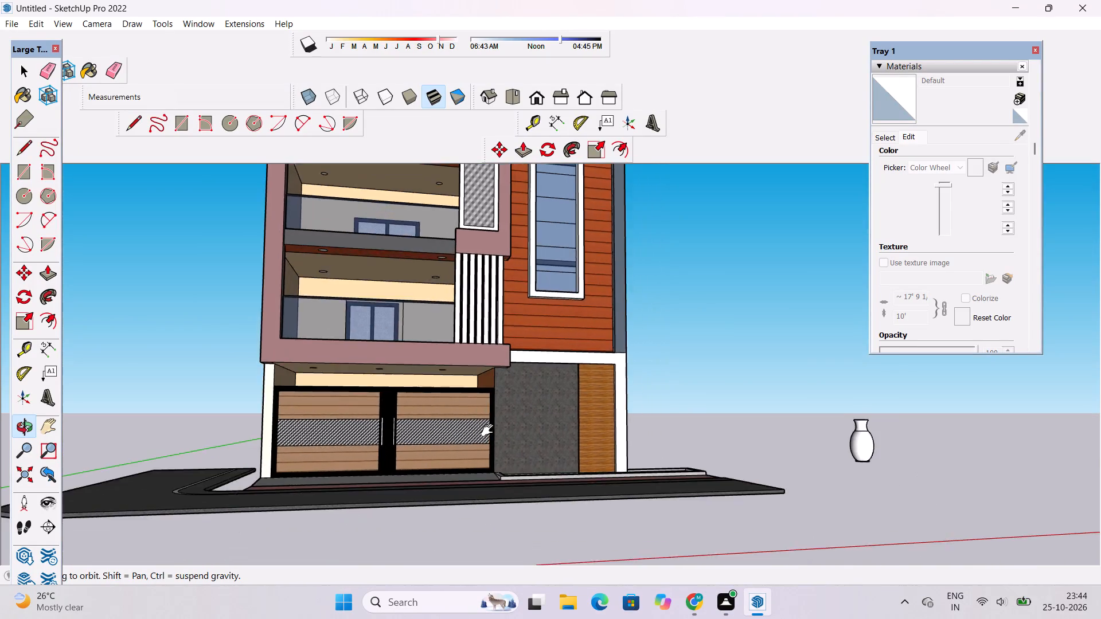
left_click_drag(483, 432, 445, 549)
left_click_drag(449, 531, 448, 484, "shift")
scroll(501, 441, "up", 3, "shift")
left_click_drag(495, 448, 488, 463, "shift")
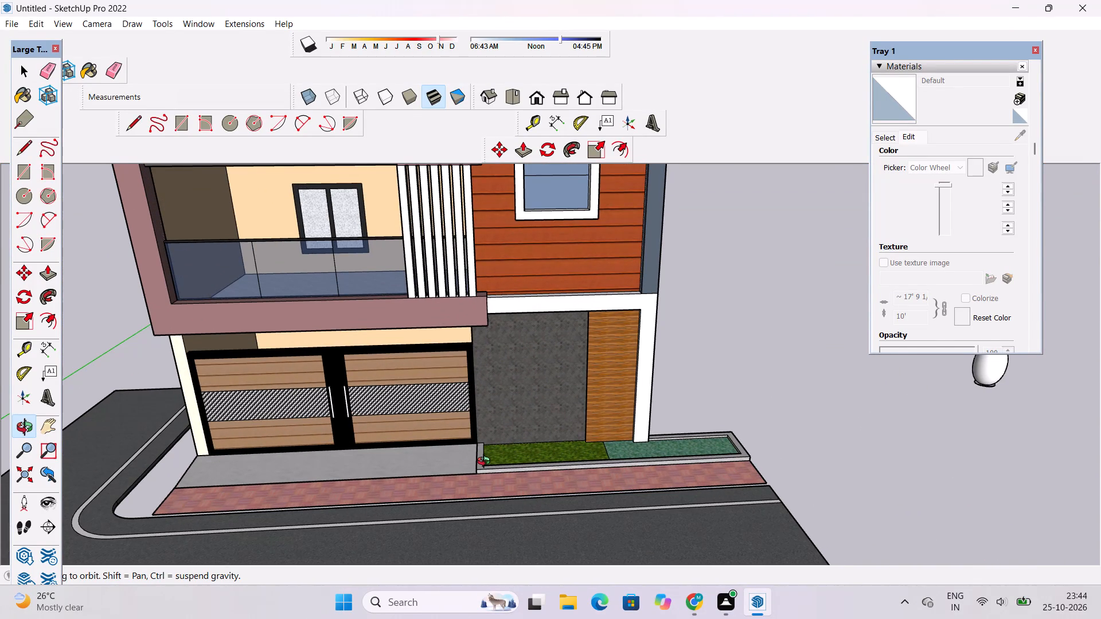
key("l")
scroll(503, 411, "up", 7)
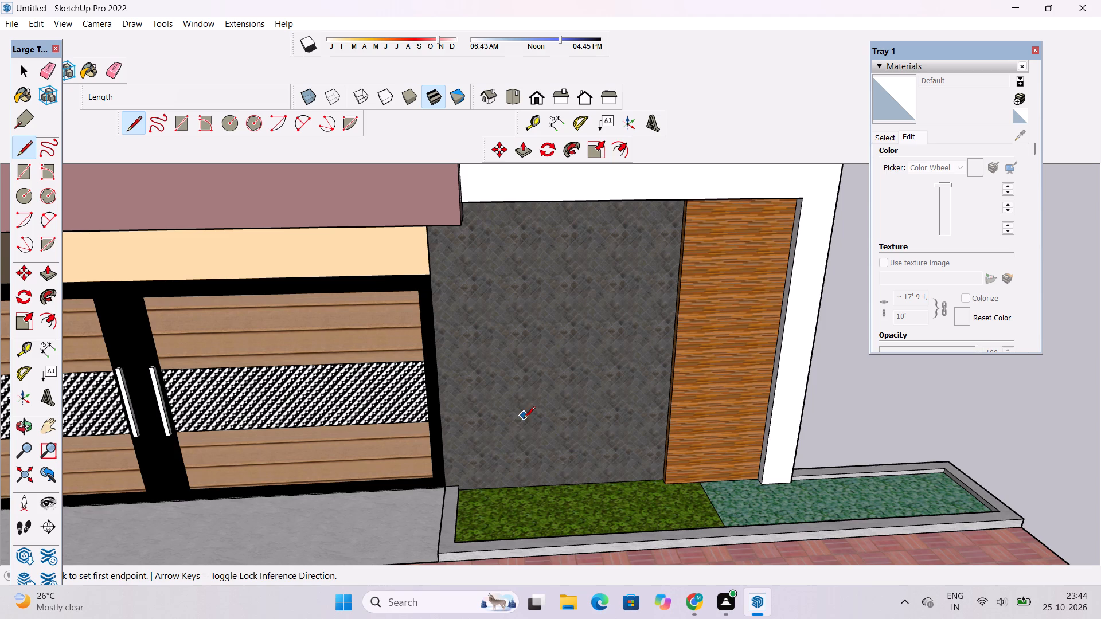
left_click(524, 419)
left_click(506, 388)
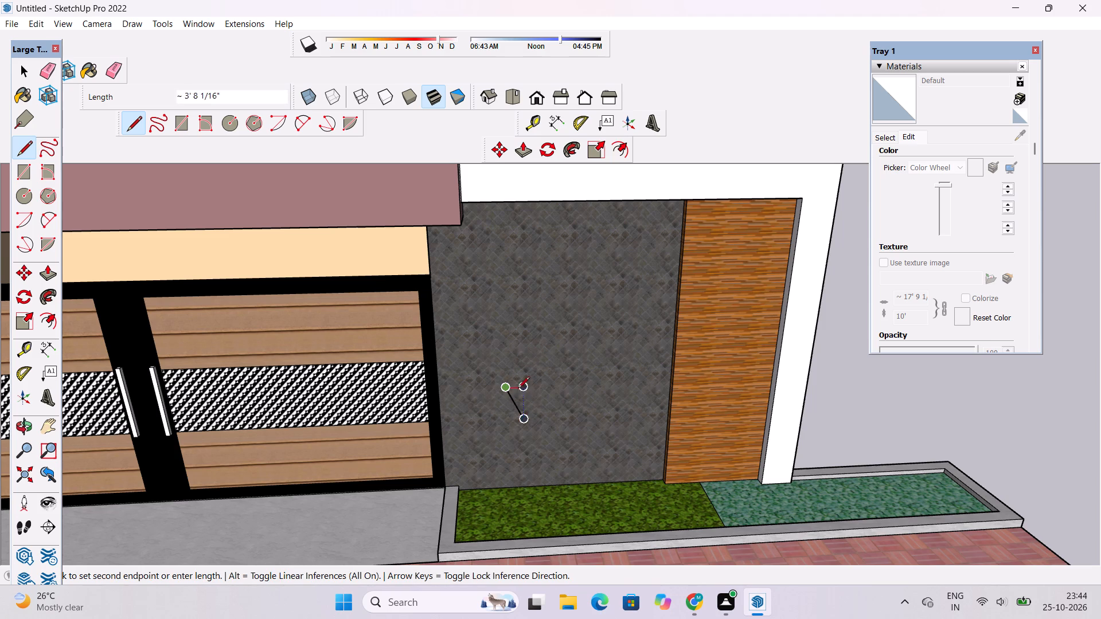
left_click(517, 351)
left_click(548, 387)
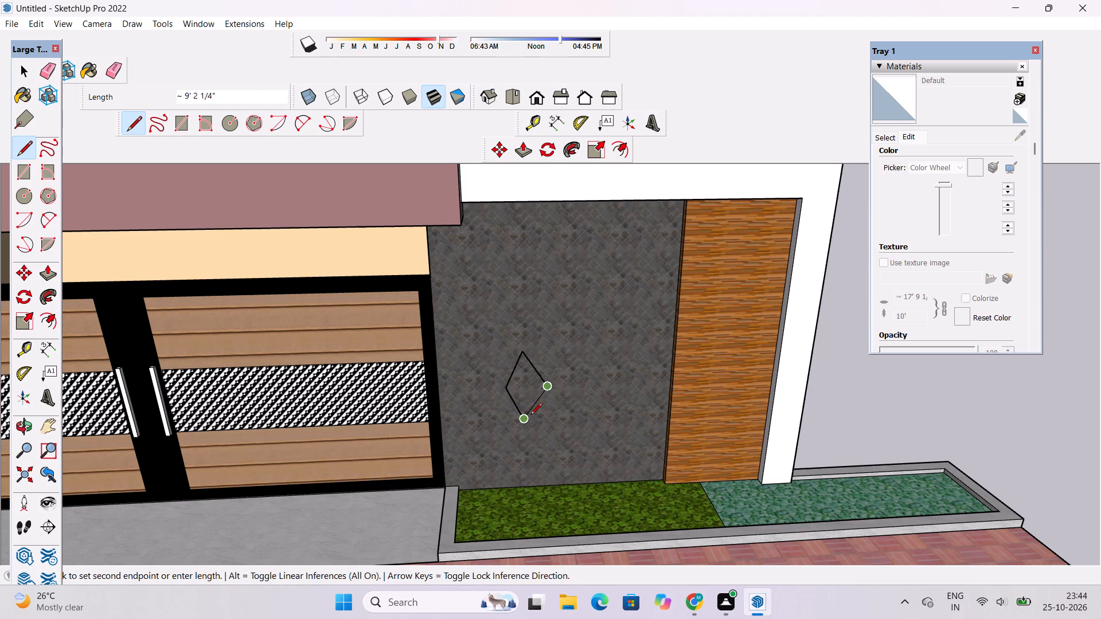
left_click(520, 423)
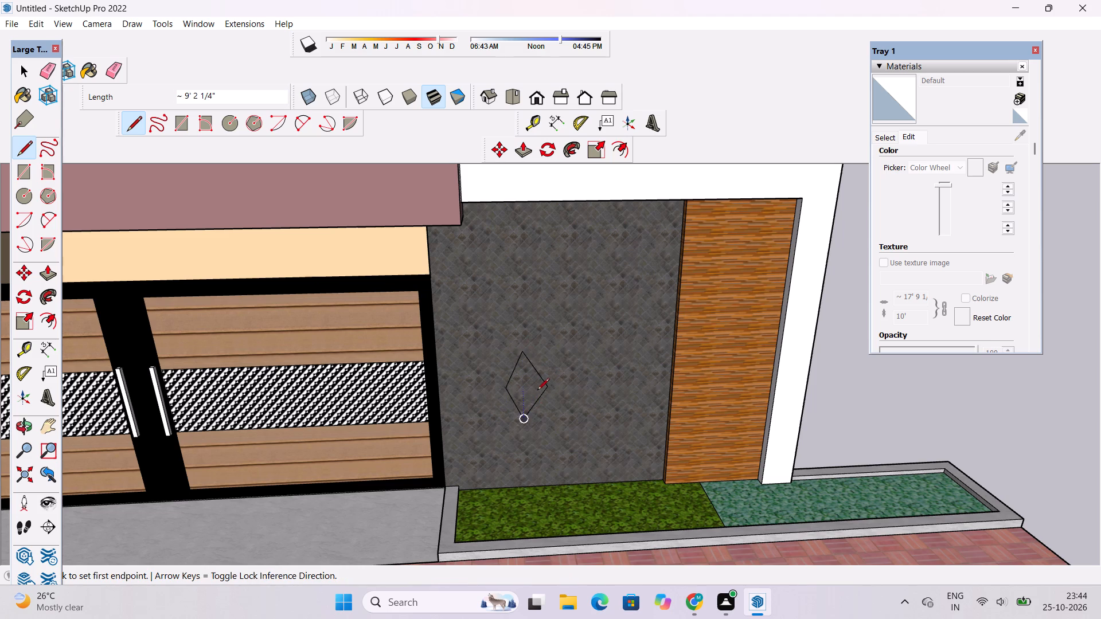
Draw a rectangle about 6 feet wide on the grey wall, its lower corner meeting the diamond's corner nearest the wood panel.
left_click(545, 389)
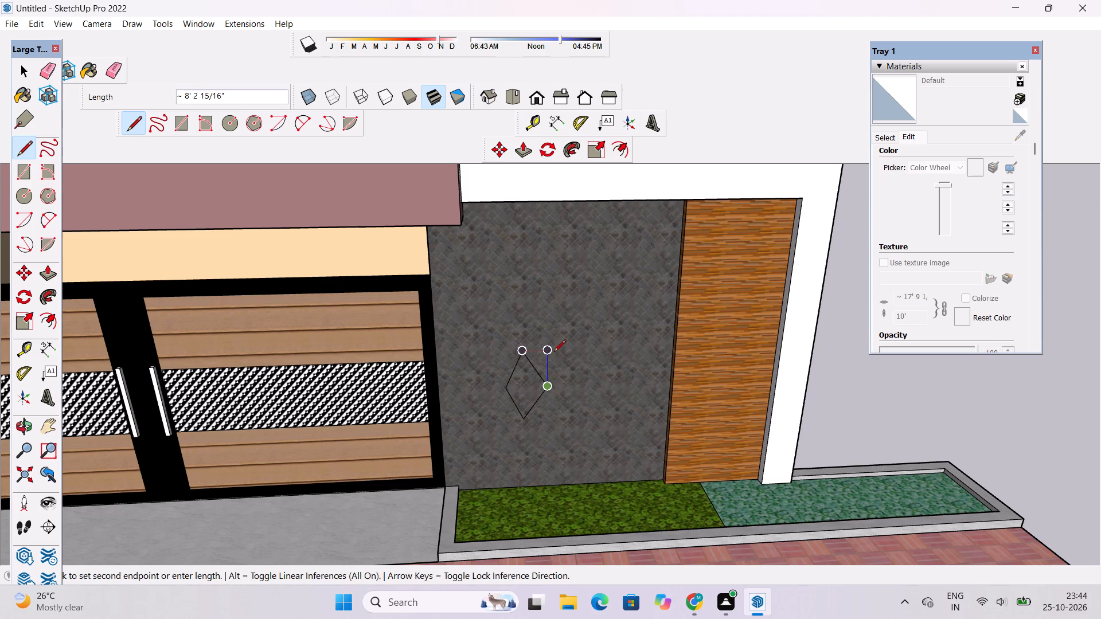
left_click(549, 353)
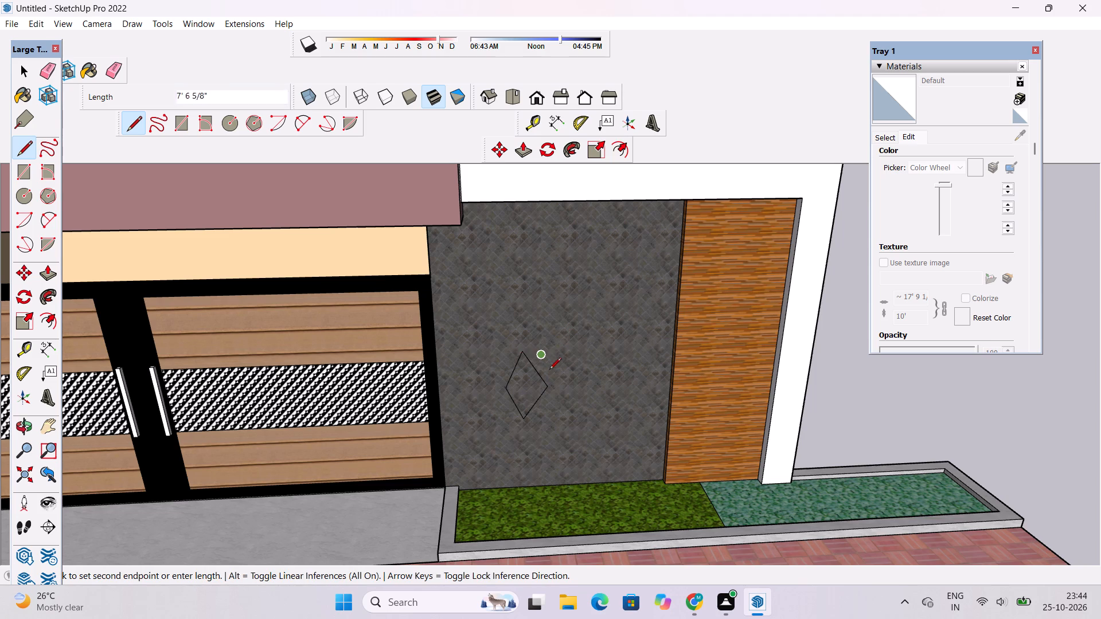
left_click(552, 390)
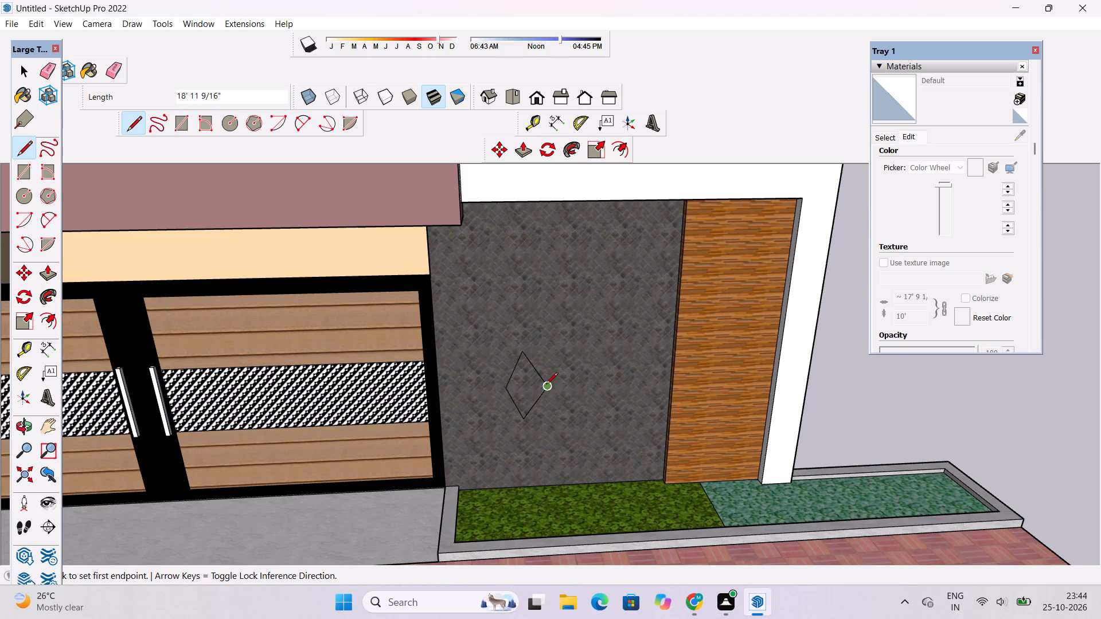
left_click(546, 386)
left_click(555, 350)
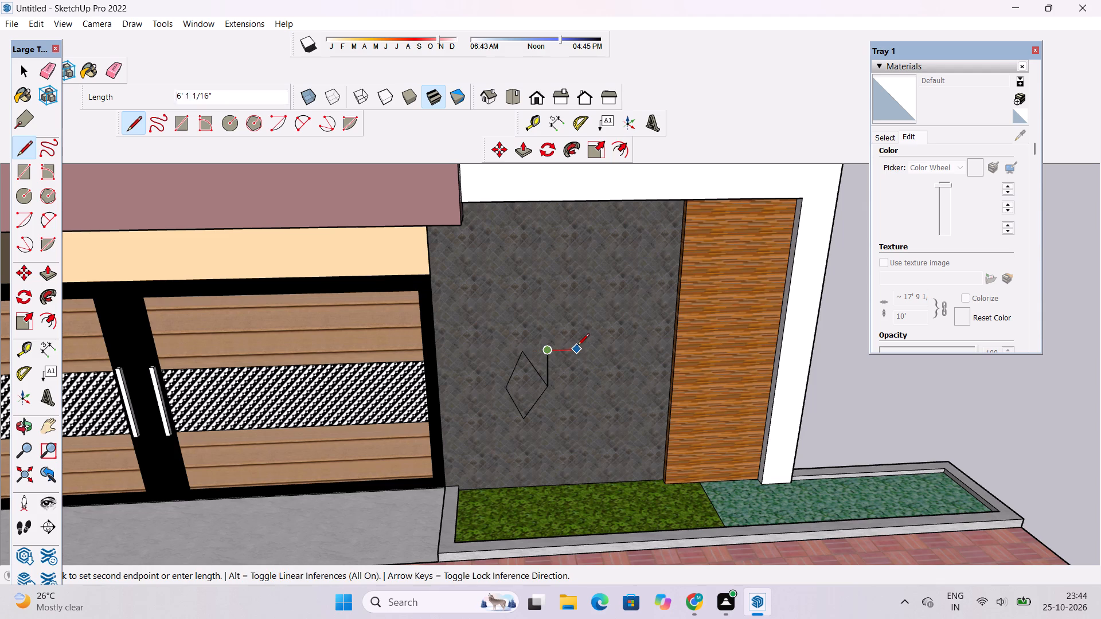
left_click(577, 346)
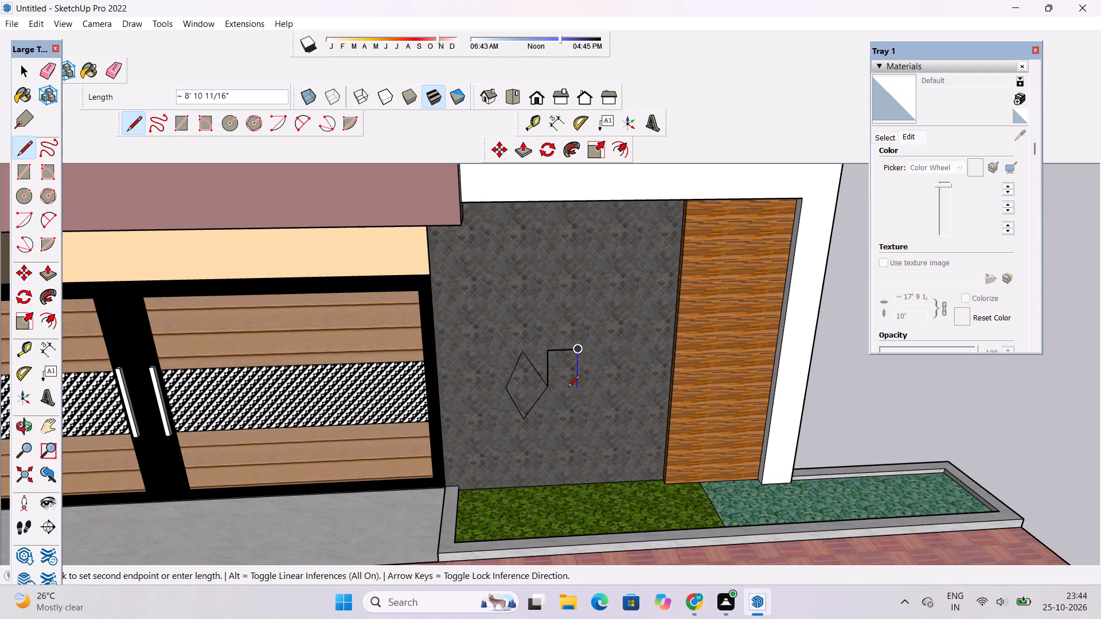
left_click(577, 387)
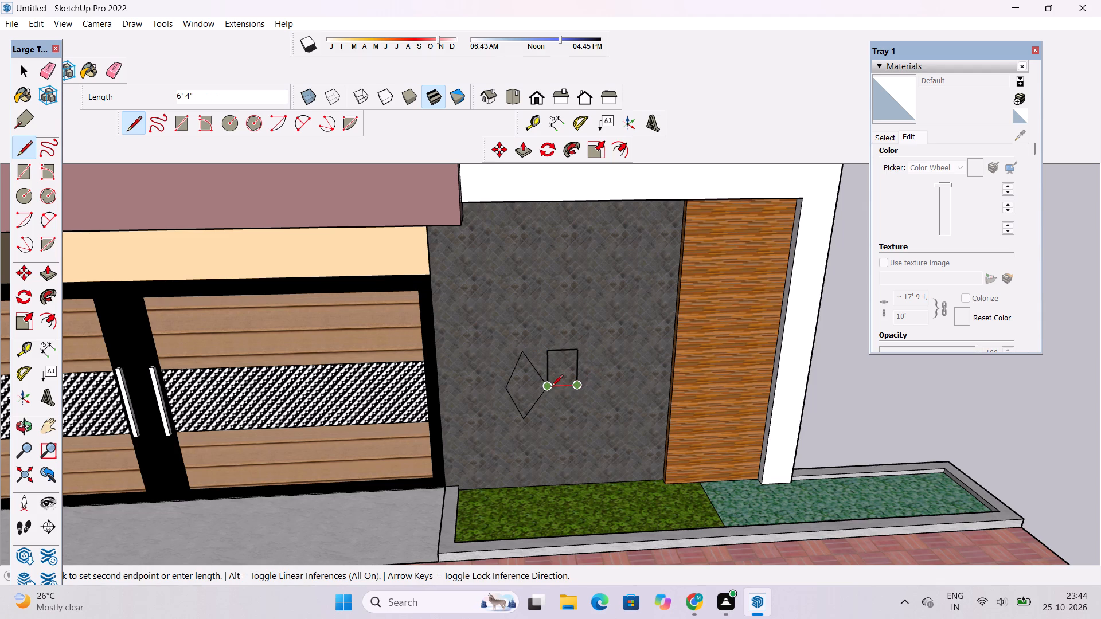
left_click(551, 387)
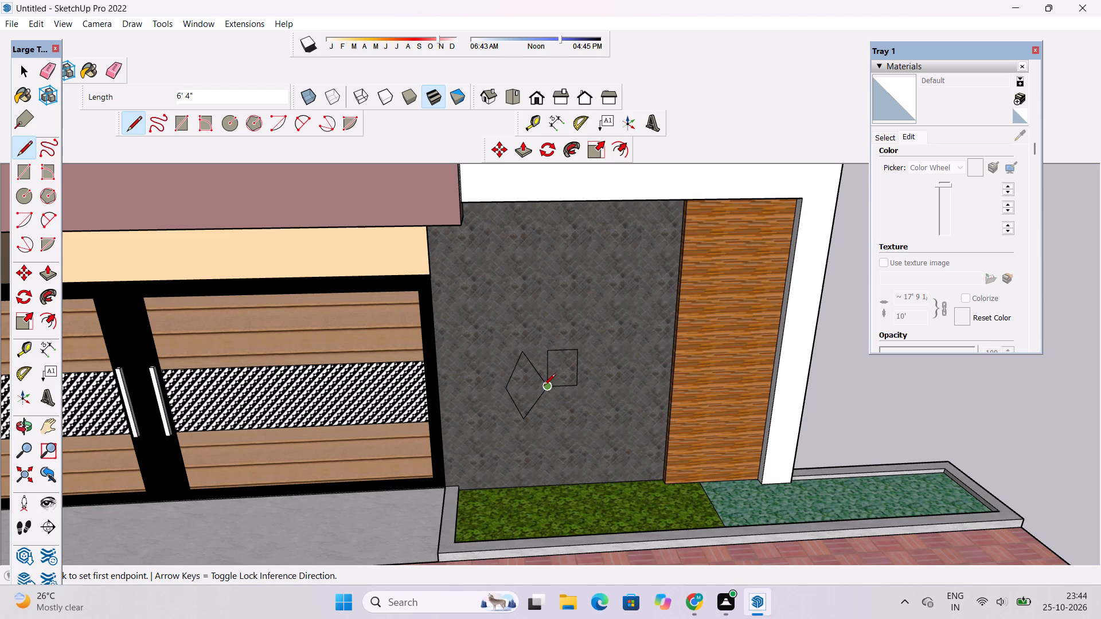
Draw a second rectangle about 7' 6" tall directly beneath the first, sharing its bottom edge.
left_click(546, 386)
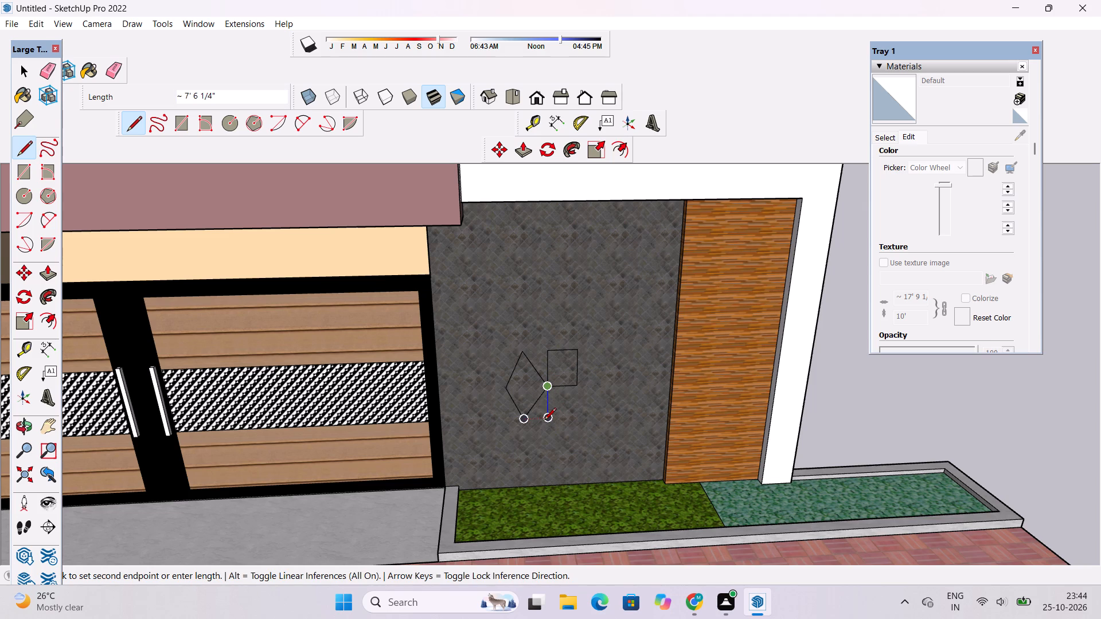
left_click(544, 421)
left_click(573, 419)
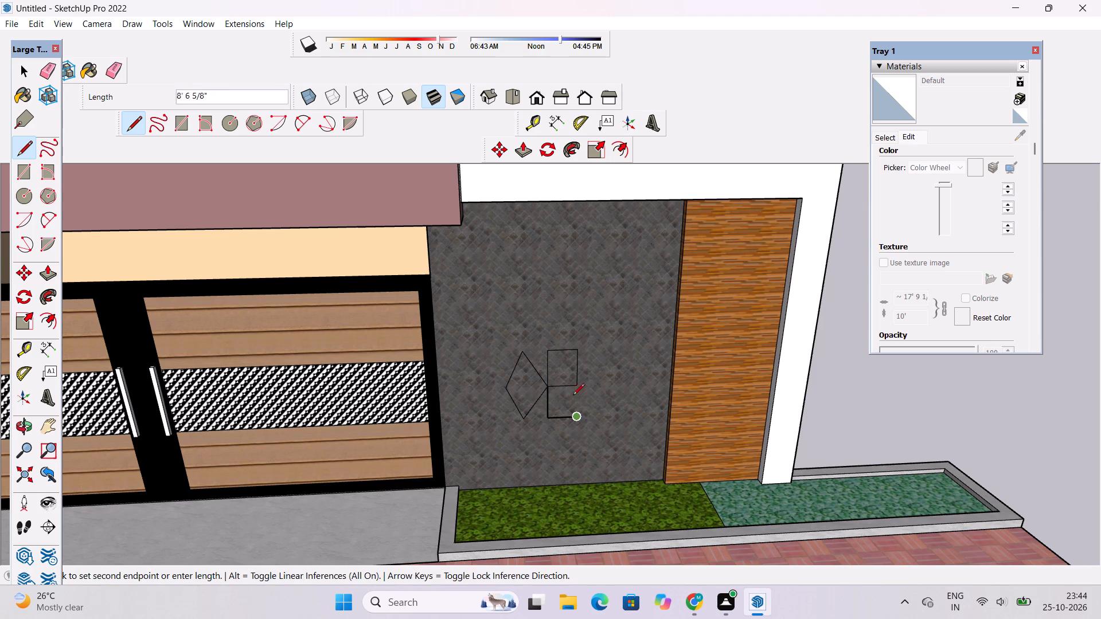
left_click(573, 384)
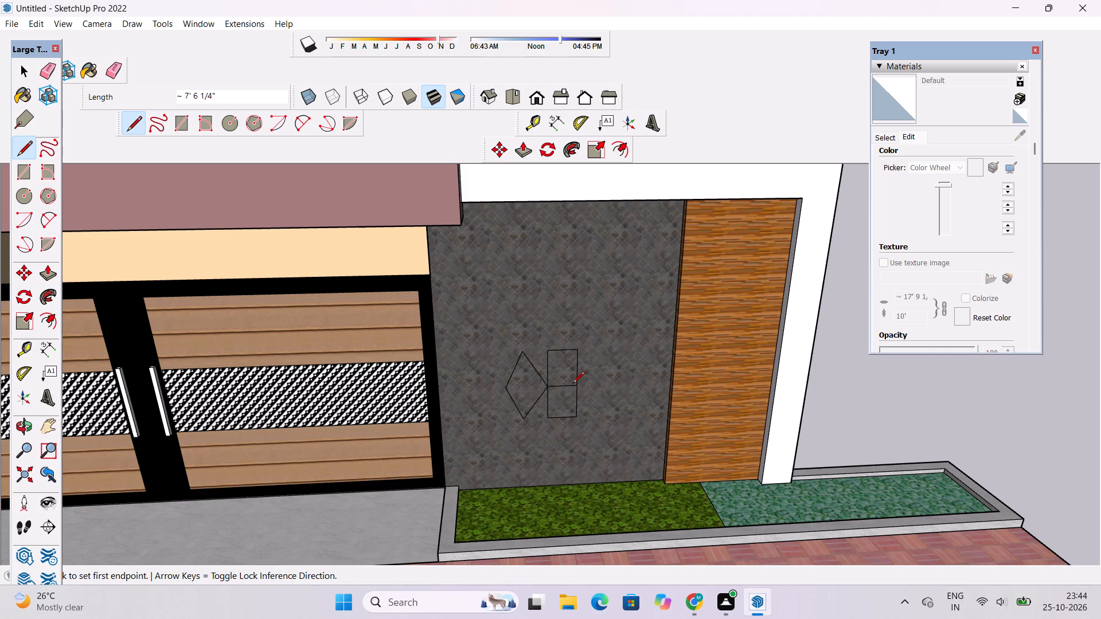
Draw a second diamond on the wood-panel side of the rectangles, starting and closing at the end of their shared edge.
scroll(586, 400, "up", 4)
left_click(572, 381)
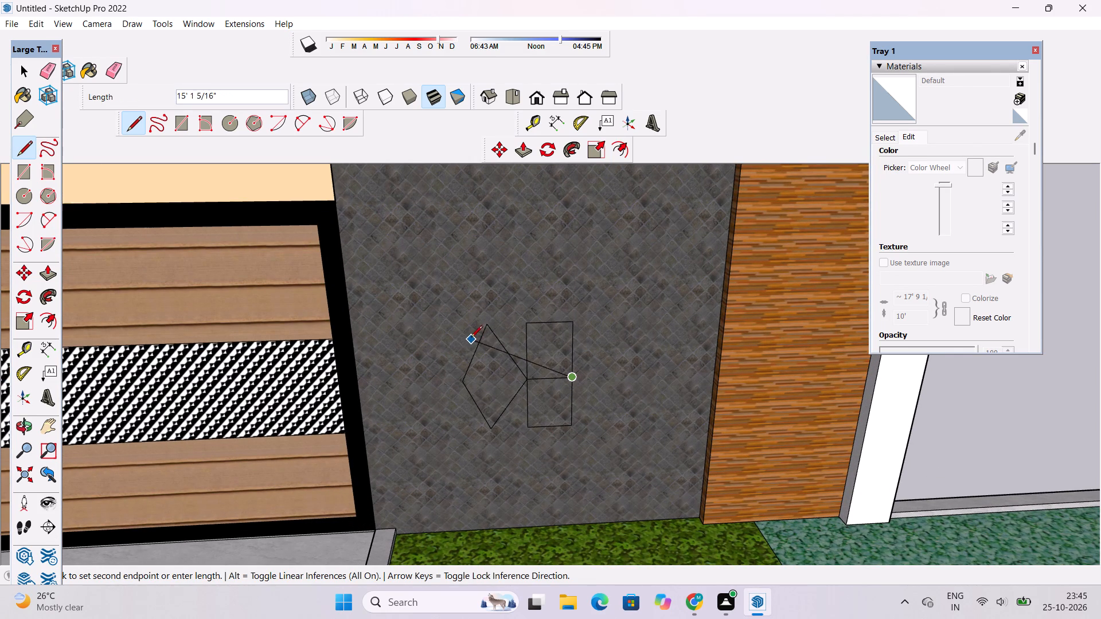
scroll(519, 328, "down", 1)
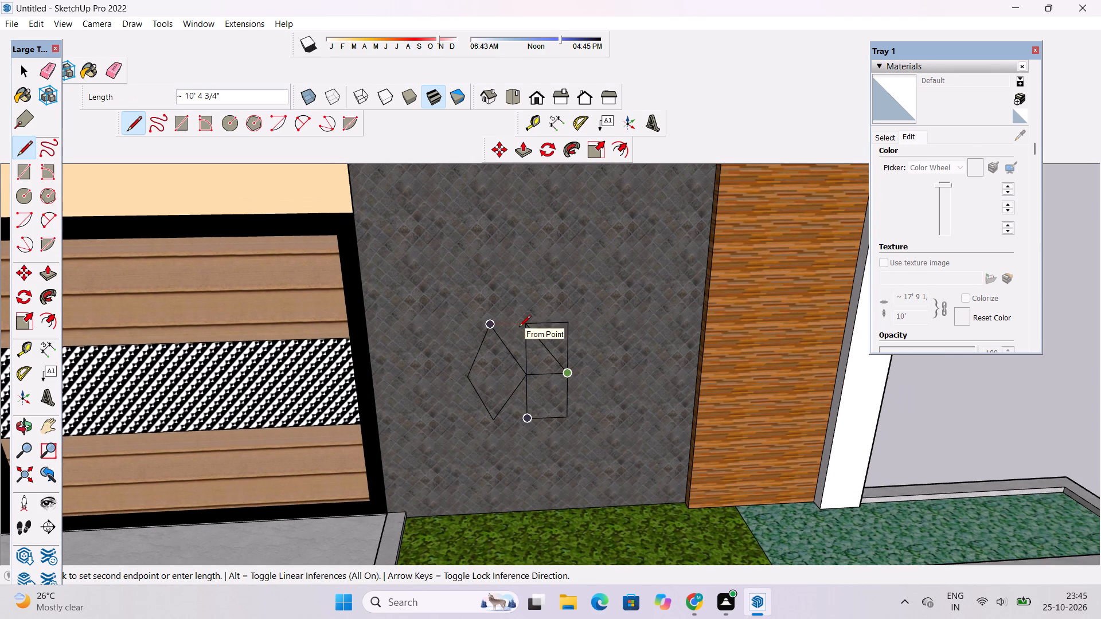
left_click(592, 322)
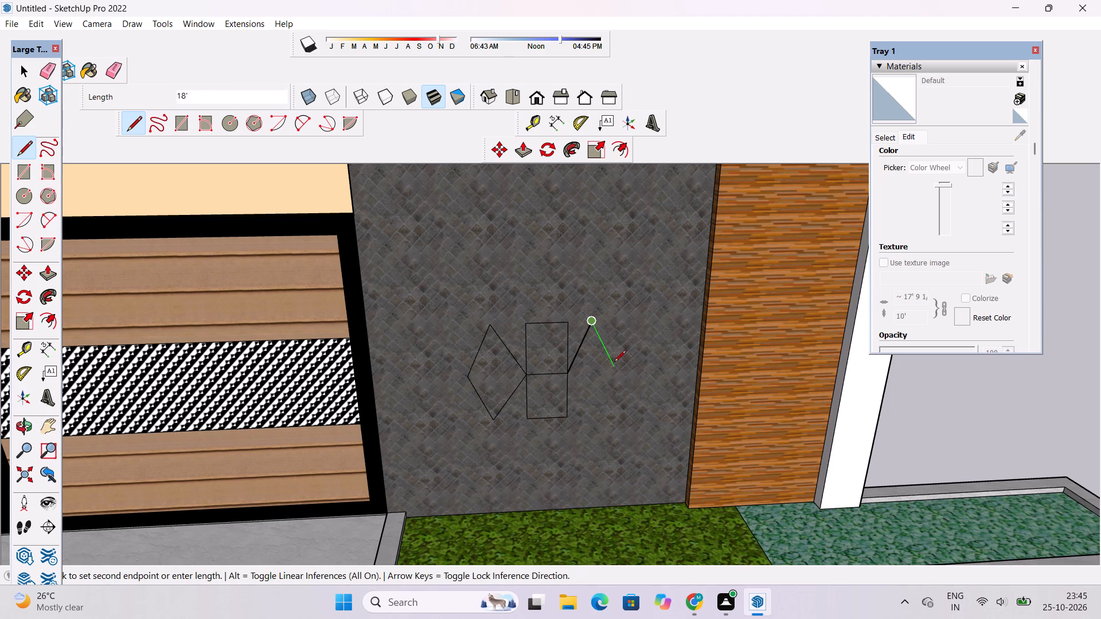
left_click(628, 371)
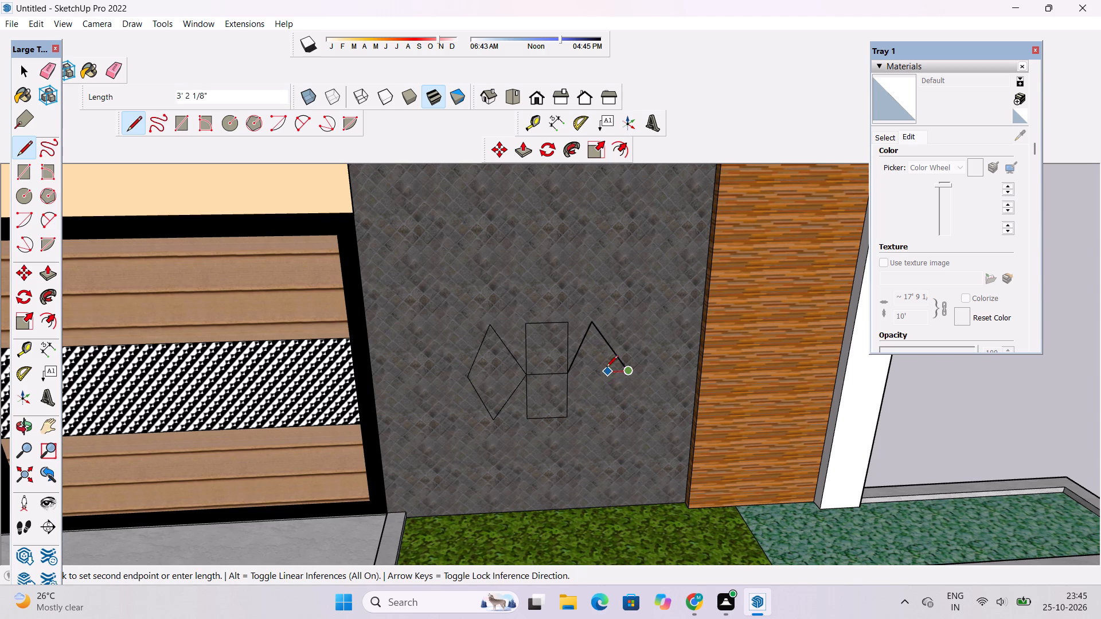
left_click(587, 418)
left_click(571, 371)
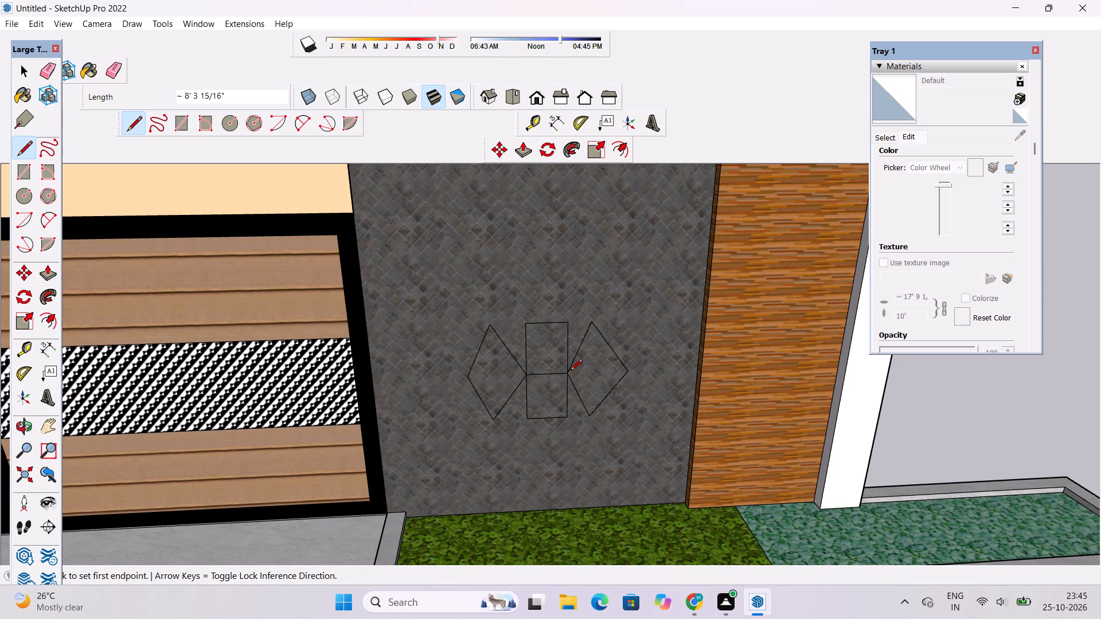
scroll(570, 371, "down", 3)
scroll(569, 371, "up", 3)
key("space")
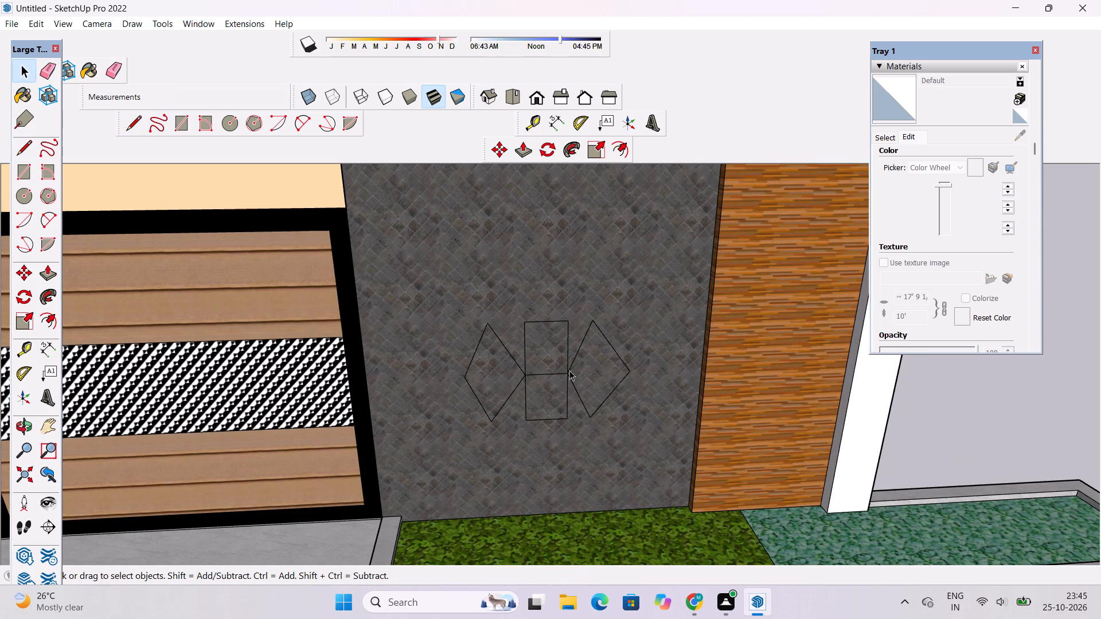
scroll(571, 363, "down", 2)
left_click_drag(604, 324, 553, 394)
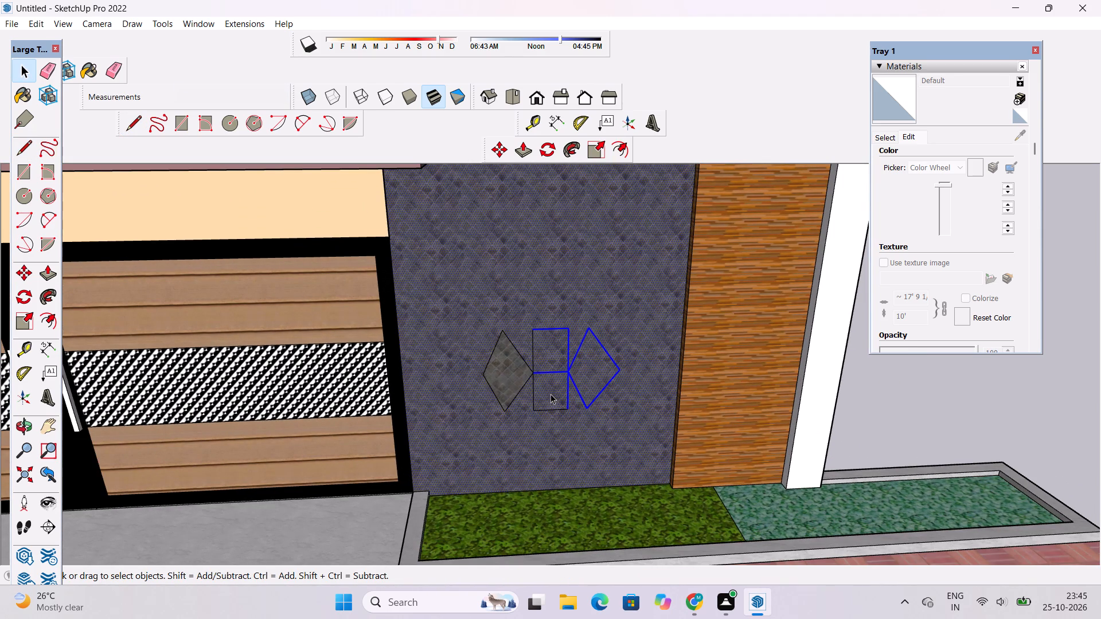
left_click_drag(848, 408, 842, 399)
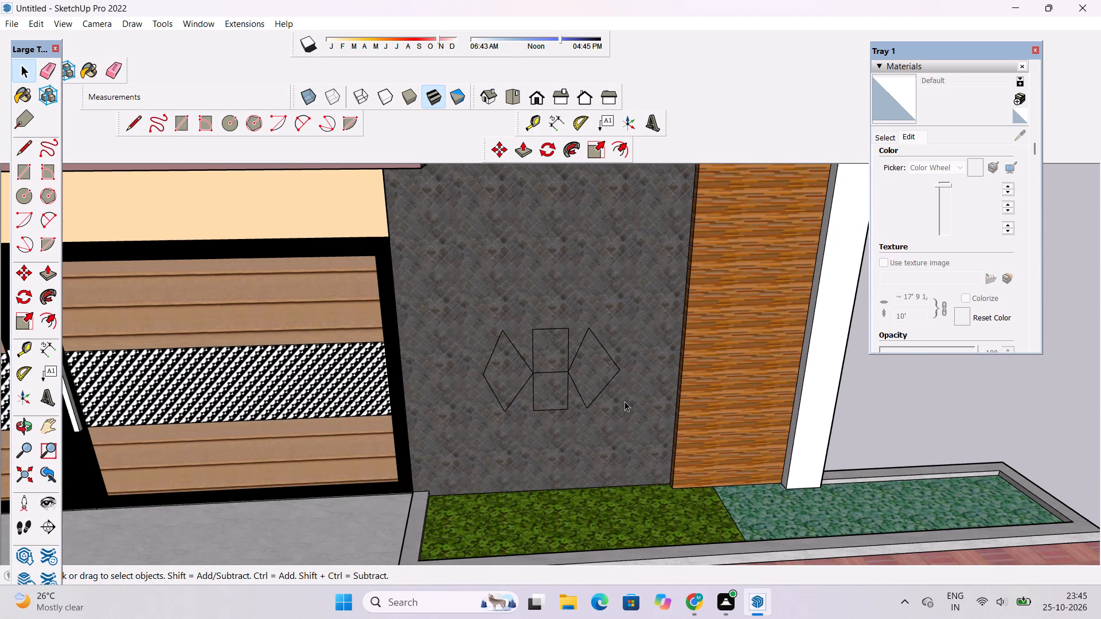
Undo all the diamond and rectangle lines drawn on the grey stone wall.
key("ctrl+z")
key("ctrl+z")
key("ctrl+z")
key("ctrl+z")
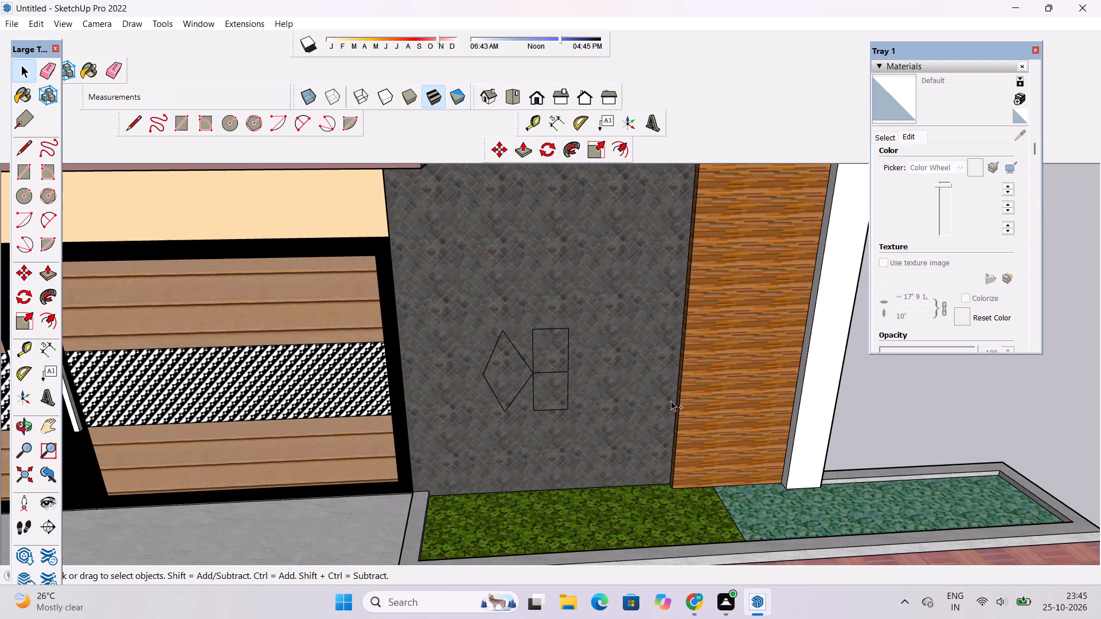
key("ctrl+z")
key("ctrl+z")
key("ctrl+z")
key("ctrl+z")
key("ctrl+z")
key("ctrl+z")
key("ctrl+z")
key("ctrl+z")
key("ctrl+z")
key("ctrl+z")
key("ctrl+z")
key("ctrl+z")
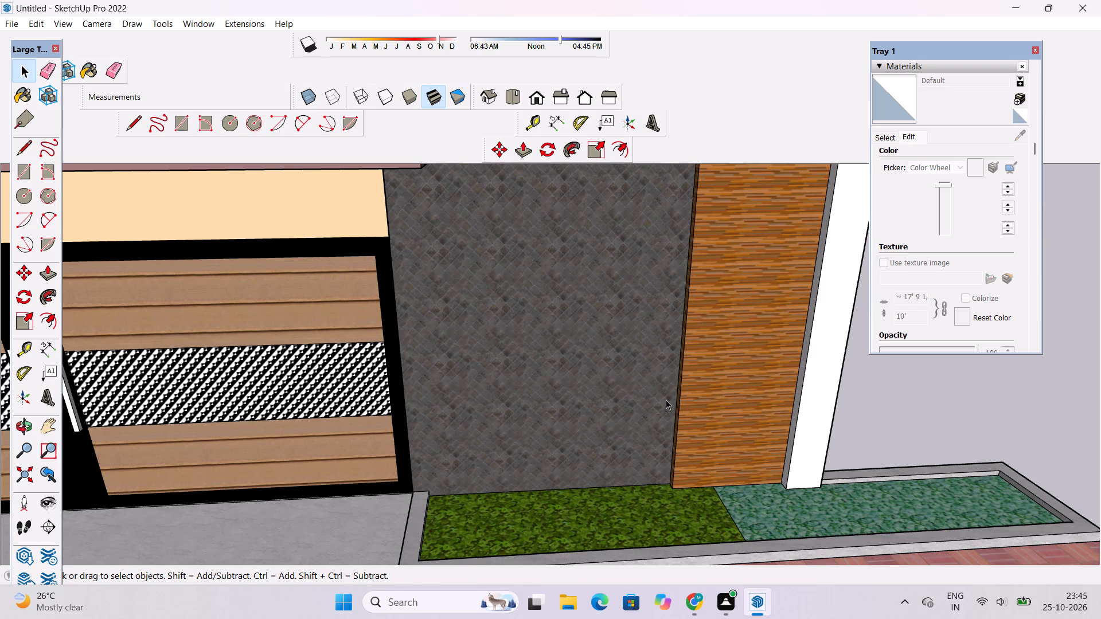
Examine the house's front facade, gates, grey wall and planting strip from several angles.
key("o")
scroll(602, 418, "down", 4)
left_click_drag(577, 443, 640, 356)
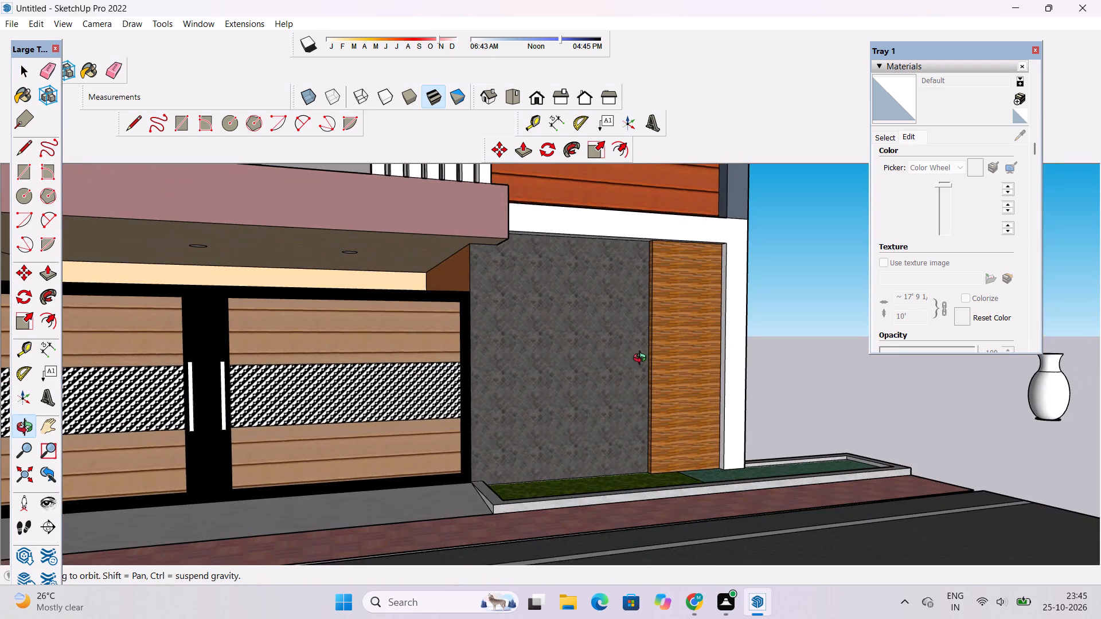
left_click_drag(611, 370, 587, 380, "shift")
scroll(588, 380, "down", 4)
left_click_drag(335, 416, 456, 441)
left_click_drag(502, 397, 453, 426, "shift")
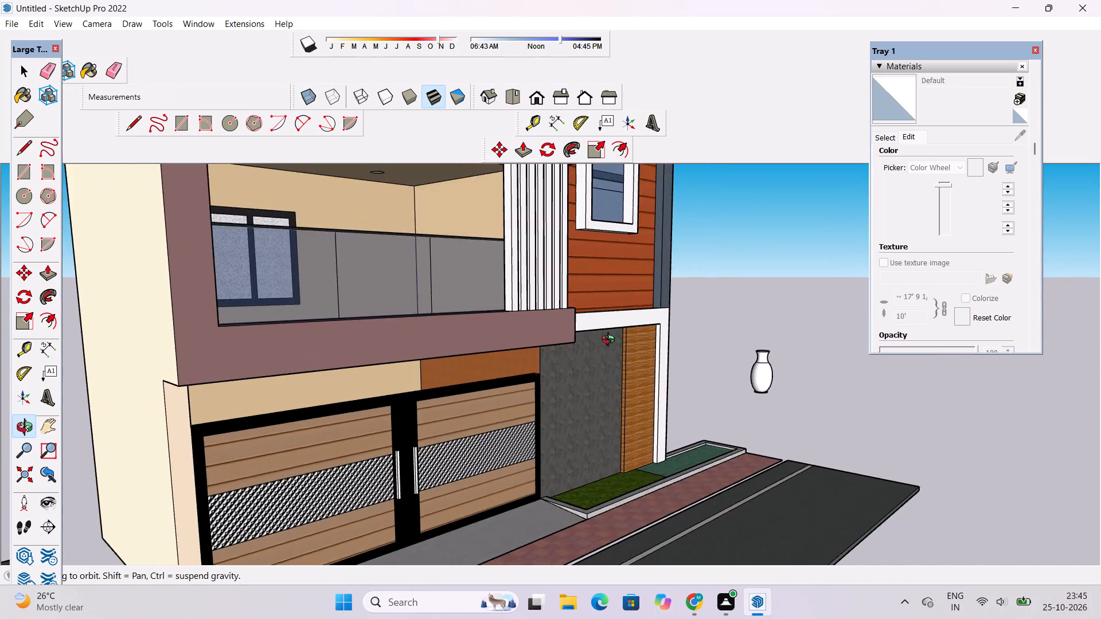
scroll(611, 341, "down", 5)
left_click_drag(562, 397, 549, 320, "shift")
left_click_drag(545, 326, 369, 416)
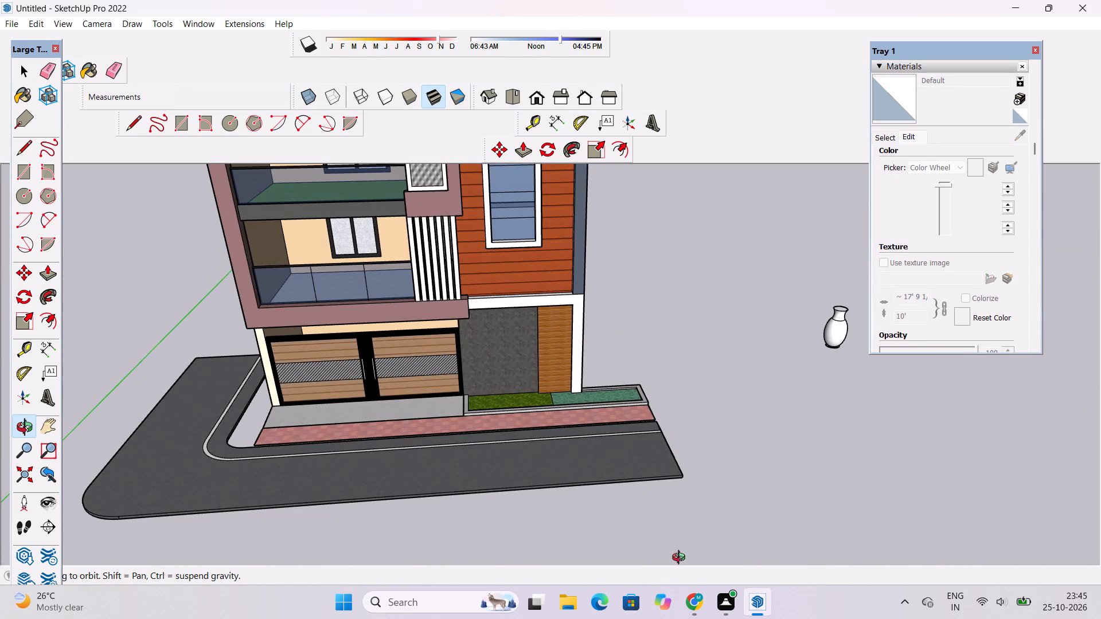
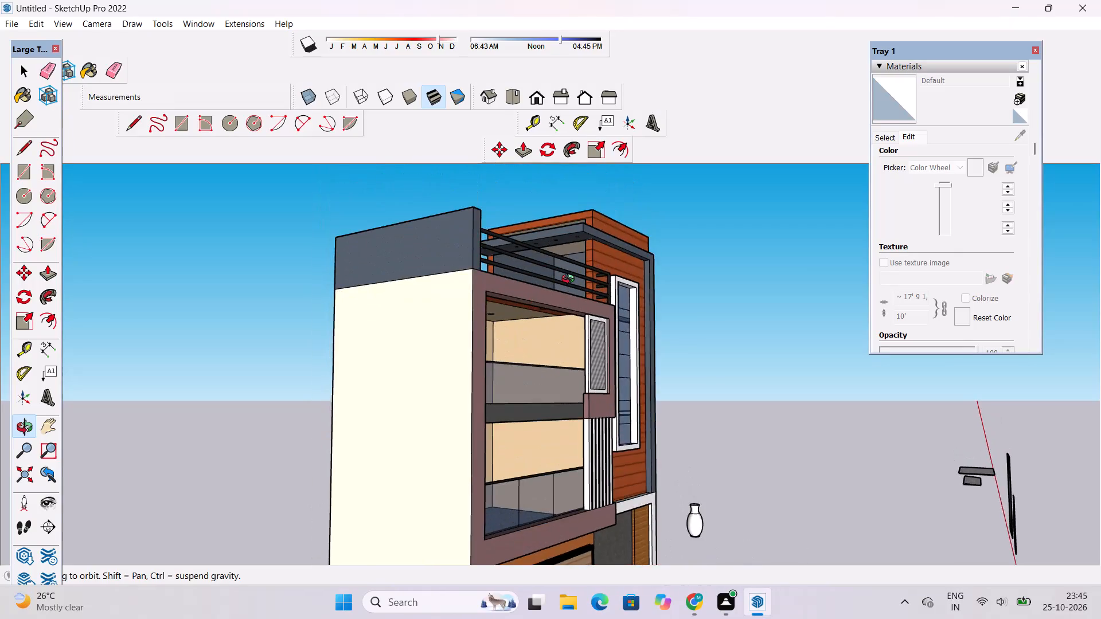
Examine the balcony ceilings, terrace railing, tall window and overall front facade of the house from several angles.
scroll(571, 280, "up", 8)
left_click_drag(572, 336, 572, 193)
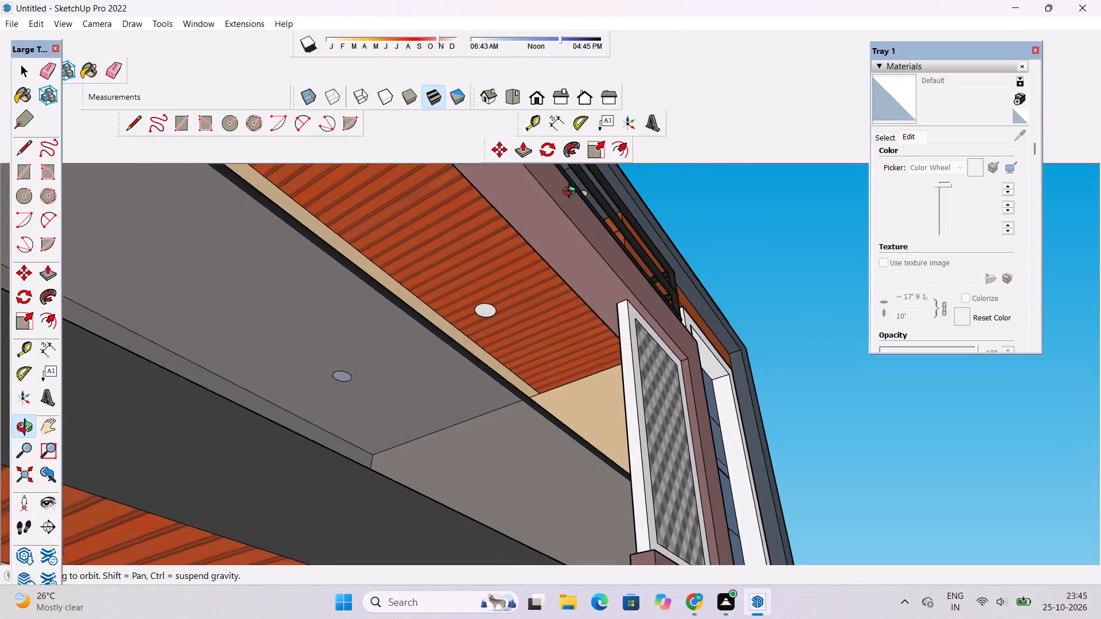
left_click_drag(572, 193, 573, 191)
scroll(572, 205, "down", 5)
left_click_drag(783, 324, 389, 417)
left_click_drag(355, 425, 388, 457, "shift")
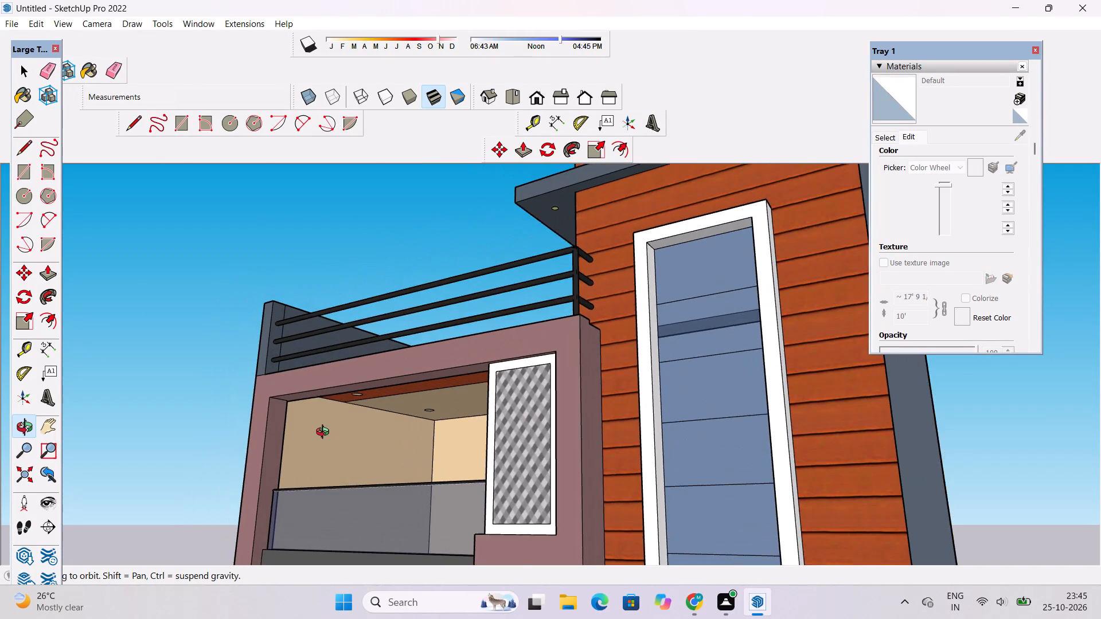
scroll(325, 433, "up", 5)
left_click_drag(353, 439, 358, 466, "shift")
left_click_drag(358, 467, 438, 159)
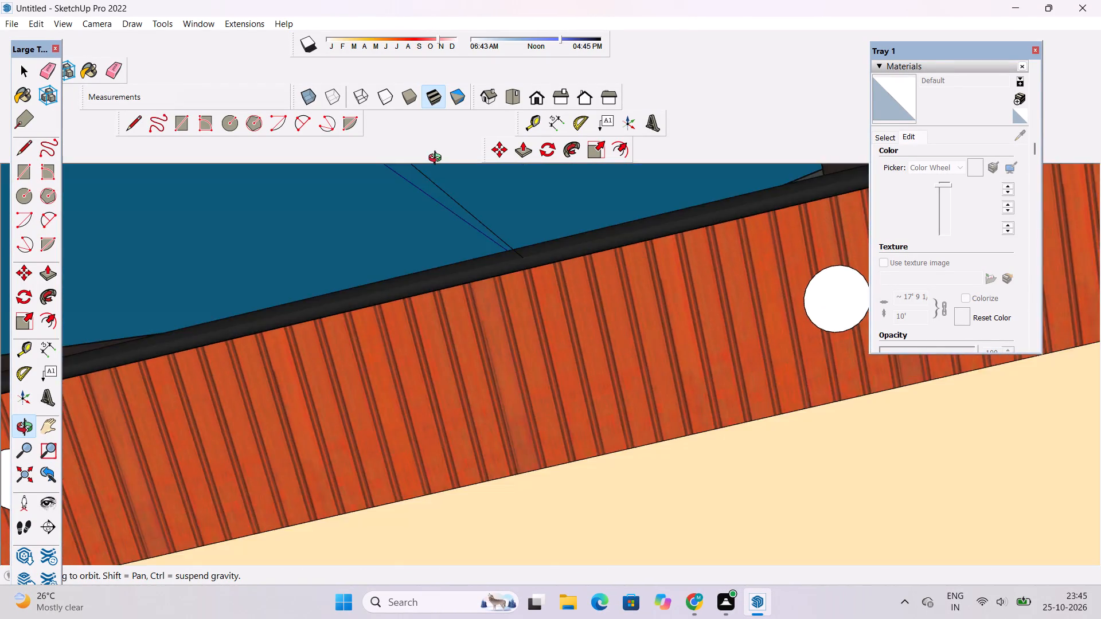
left_click_drag(438, 159, 434, 311)
scroll(433, 248, "down", 13)
left_click_drag(432, 246, 516, 452)
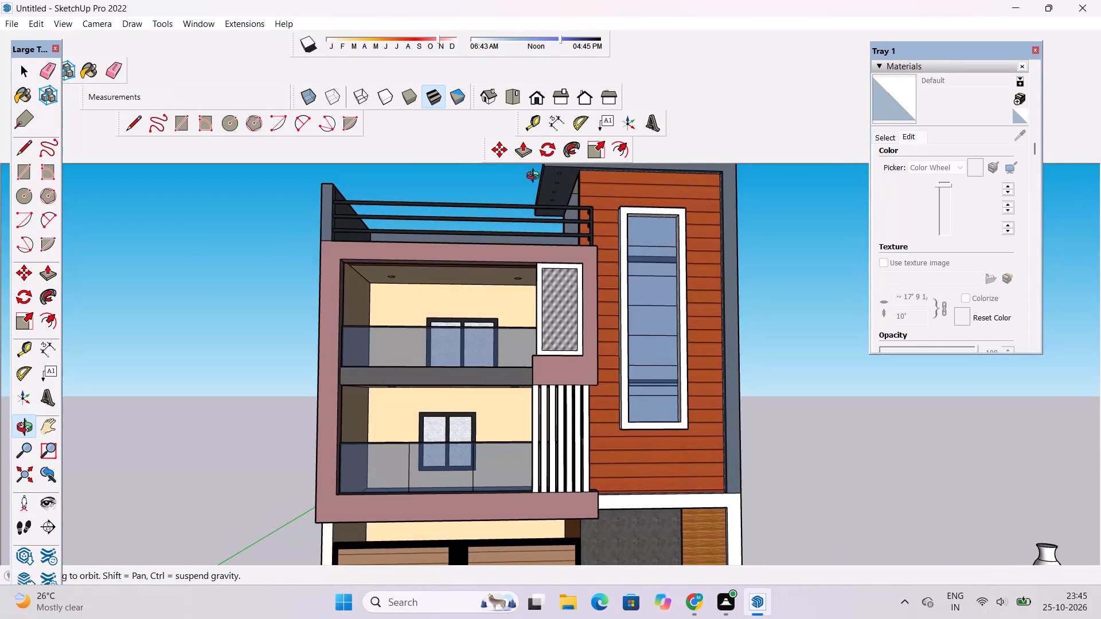
left_click(536, 89)
scroll(518, 248, "down", 5)
left_click_drag(535, 314, 527, 268, "shift")
left_click_drag(527, 268, 532, 288)
scroll(534, 292, "down", 5)
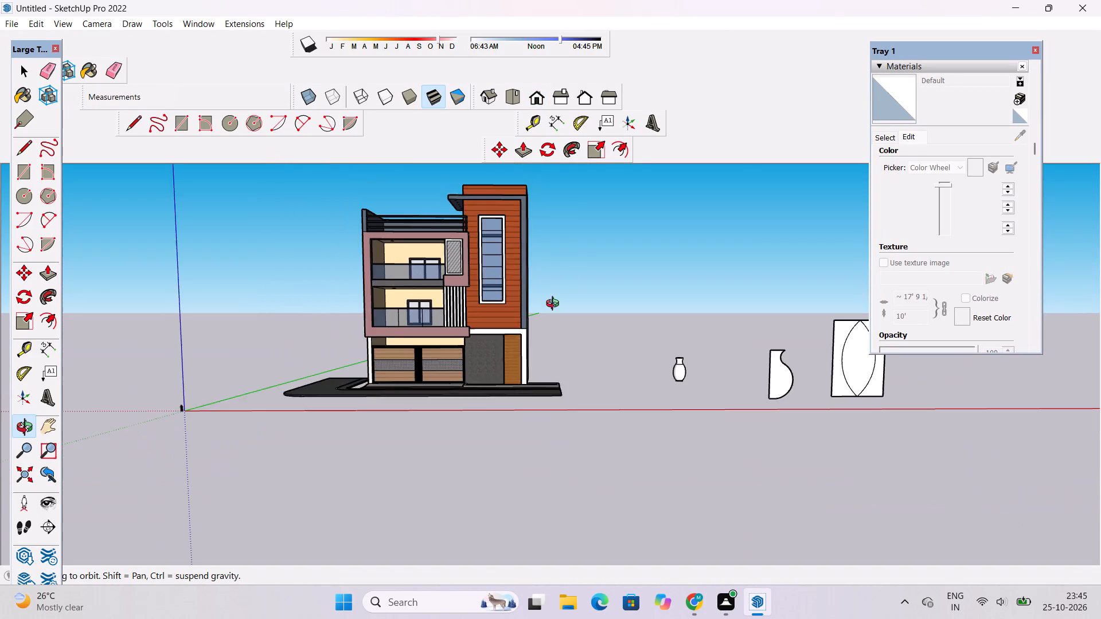
Delete the loose vase, the half-vase profile and the rectangle with the pointed oval standing beside the house.
left_click_drag(557, 279, 447, 290, "shift")
left_click_drag(452, 296, 474, 317)
left_click_drag(474, 317, 415, 330, "shift")
scroll(410, 316, "down", 4, "shift")
left_click_drag(420, 309, 368, 319, "shift")
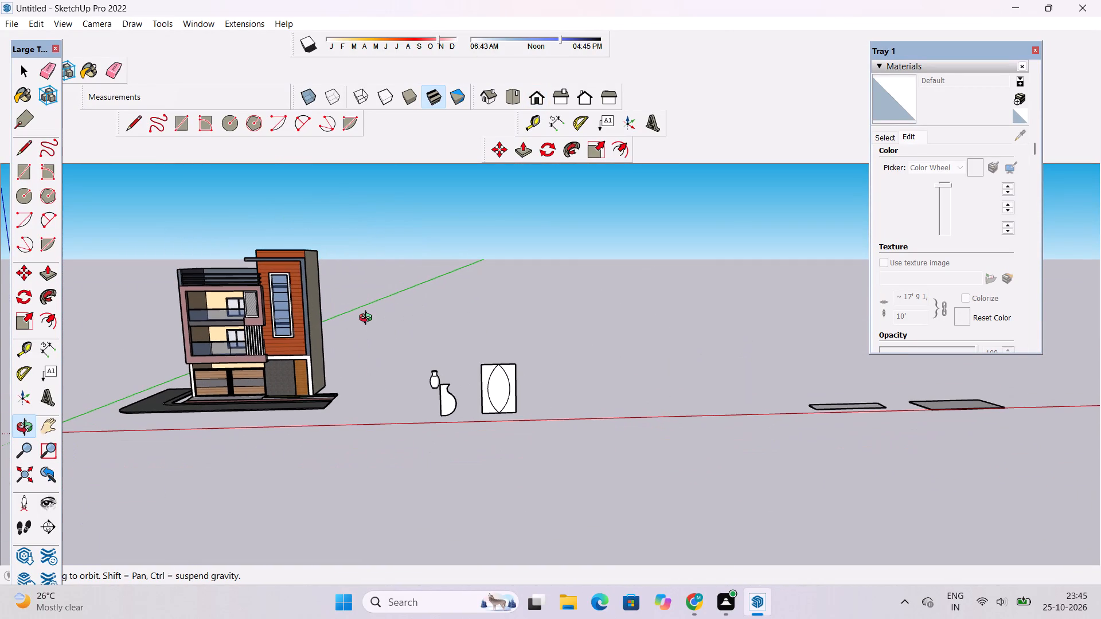
key("space")
scroll(430, 349, "up", 6)
triple_click(439, 391)
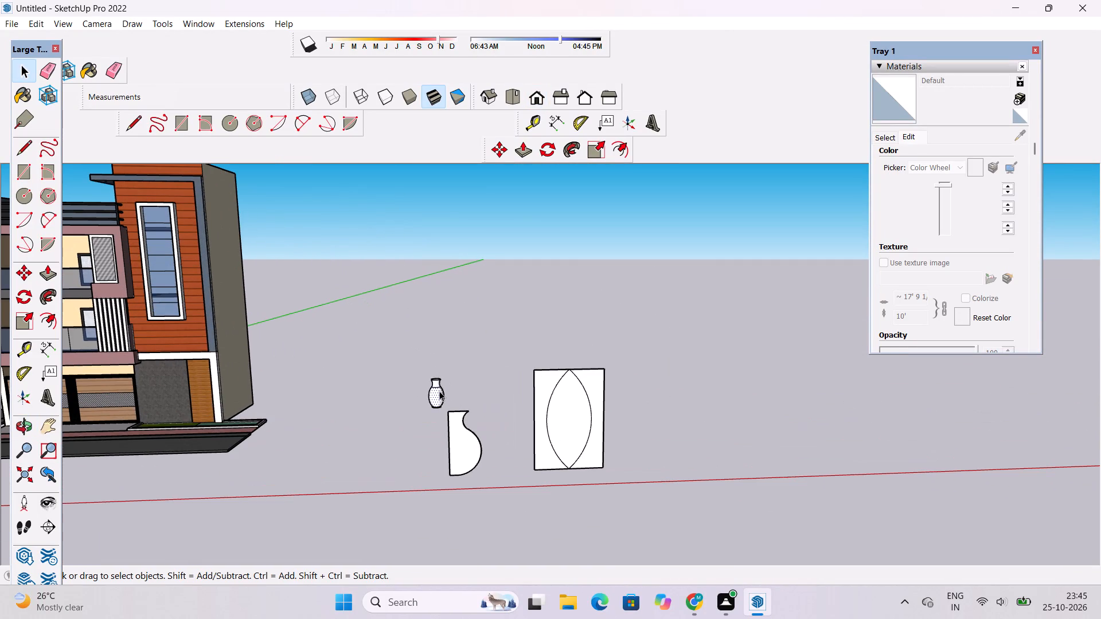
left_click_drag(439, 391, 443, 397)
key("Delete")
double_click(456, 425)
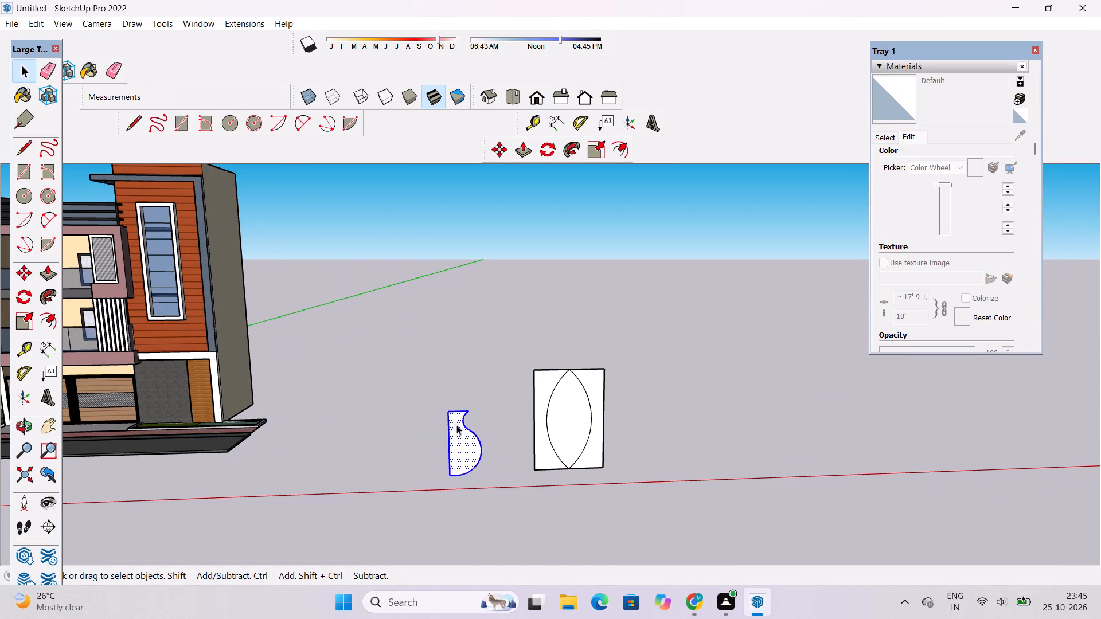
key("Delete")
triple_click(555, 422)
key("Delete")
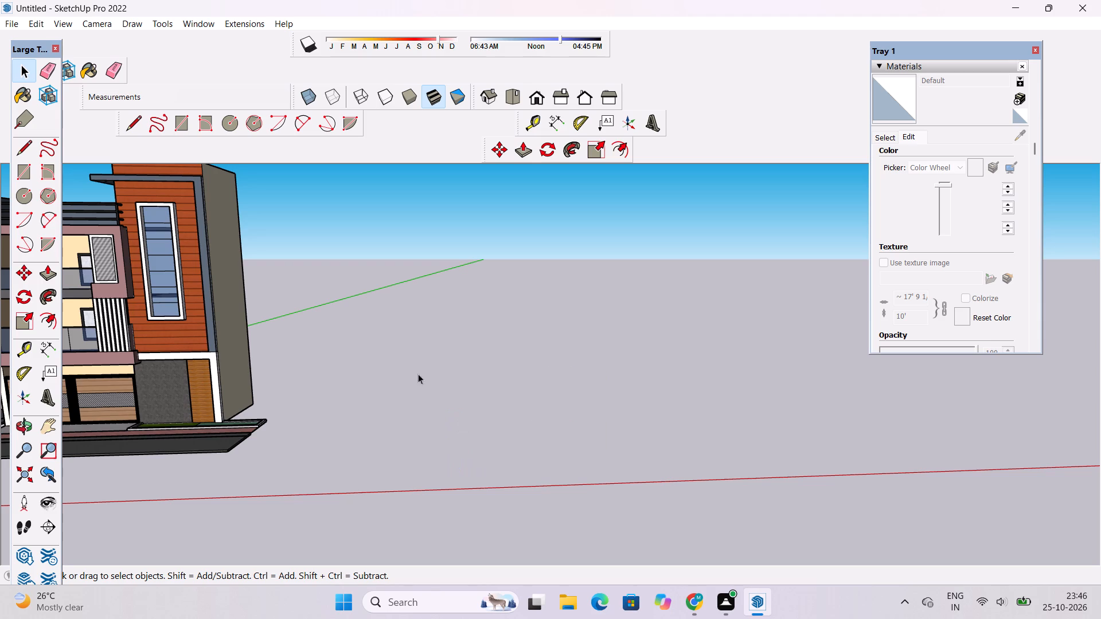
Delete the two leftover flat slabs lying near the red axis, away from the house.
scroll(405, 372, "down", 10)
scroll(766, 402, "up", 4)
left_click(785, 402)
key("Delete")
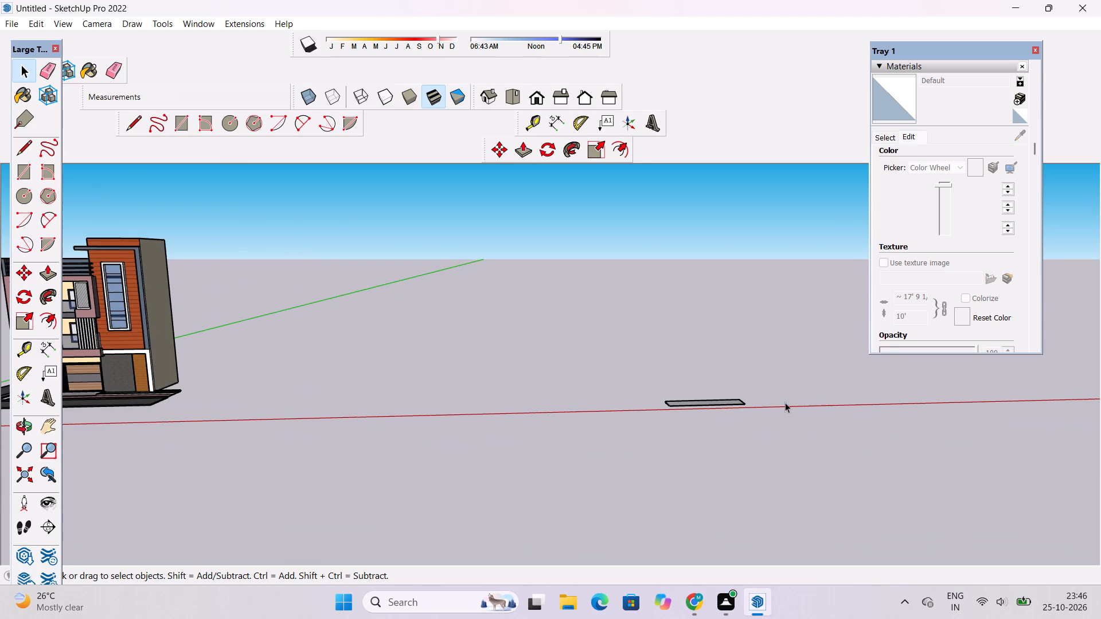
left_click(738, 403)
key("Delete")
Examine the whole house with its road, footpath and planting strip from raised and eye-level front views.
key("o")
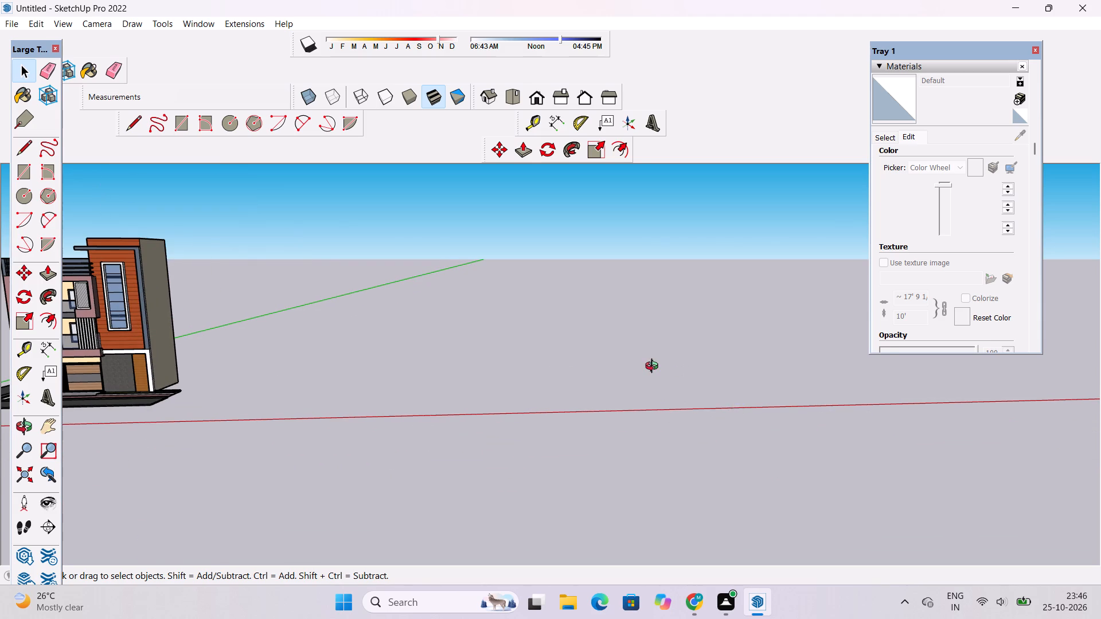
scroll(654, 367, "down", 5)
left_click_drag(596, 373, 612, 400)
left_click_drag(434, 407, 518, 431)
left_click_drag(425, 432, 427, 407)
left_click_drag(323, 393, 489, 436, "shift")
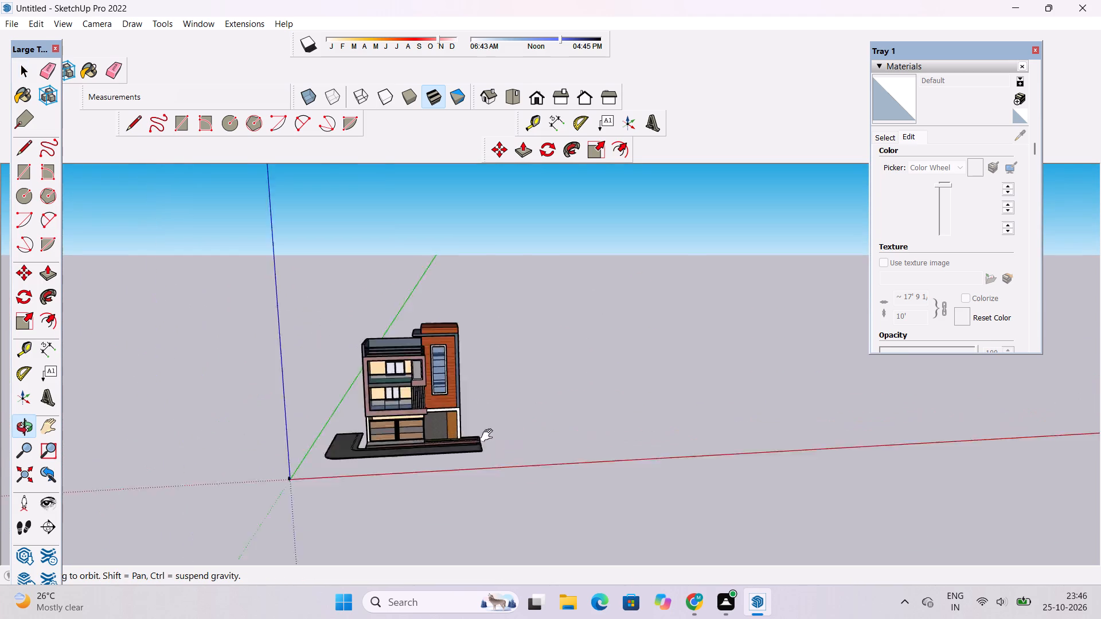
left_click_drag(489, 436, 515, 442, "shift")
scroll(515, 454, "up", 7)
left_click_drag(515, 457, 512, 477, "shift")
left_click_drag(512, 510, 512, 569)
scroll(516, 526, "up", 4)
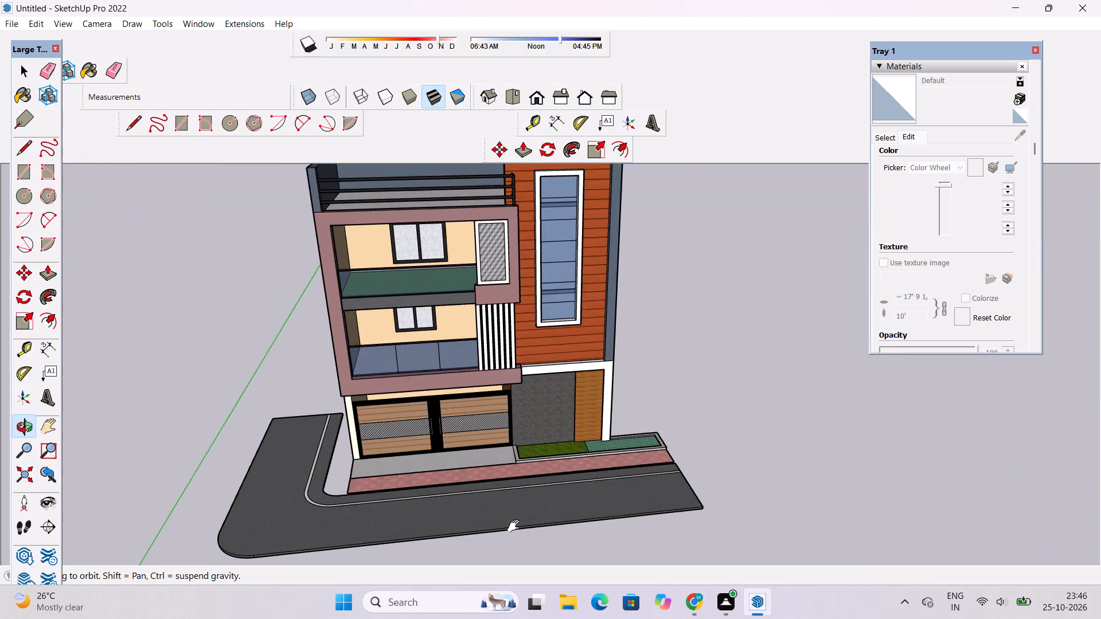
left_click_drag(516, 526, 523, 465, "shift")
left_click_drag(523, 464, 526, 512)
scroll(502, 439, "down", 5)
left_click_drag(505, 451, 508, 504, "shift")
left_click_drag(506, 500, 506, 429)
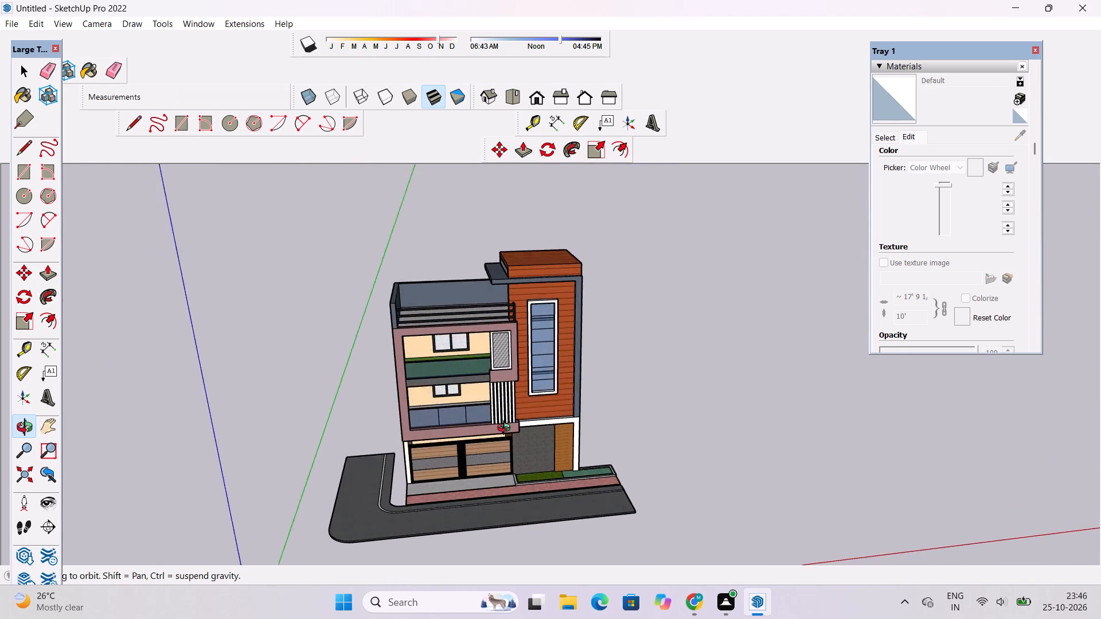
left_click_drag(506, 429, 504, 389)
scroll(483, 468, "up", 5)
scroll(482, 463, "down", 2)
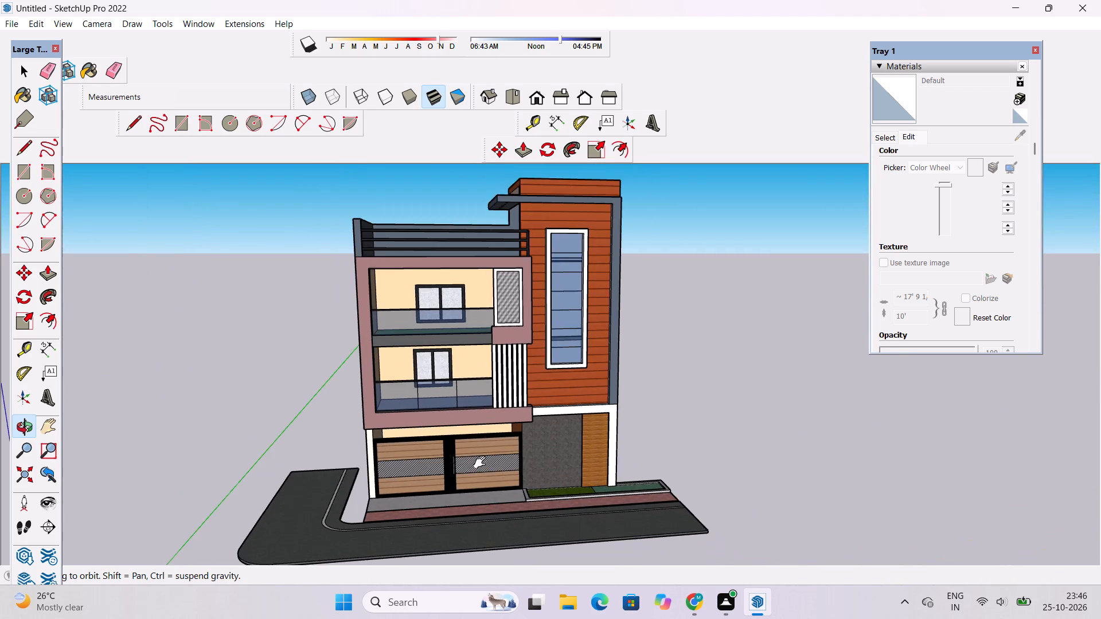
scroll(482, 463, "down", 2)
left_click_drag(482, 486, 482, 474, "shift")
scroll(420, 425, "down", 3)
left_click_drag(498, 374, 505, 386, "shift")
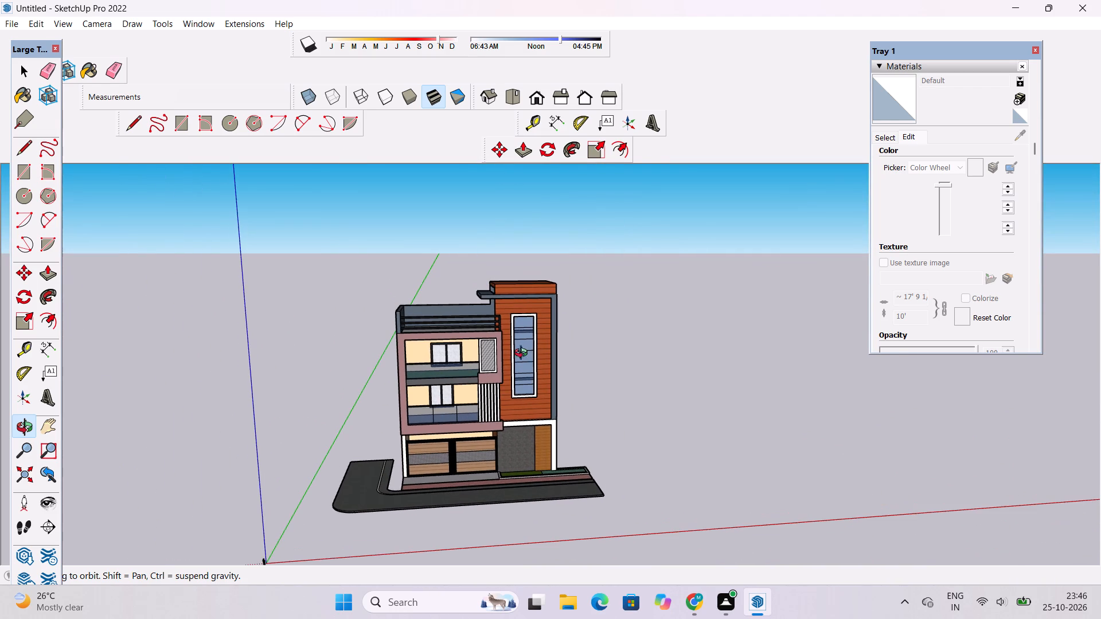
Close the Materials tray to clear the modelling area around the house.
left_click(1033, 49)
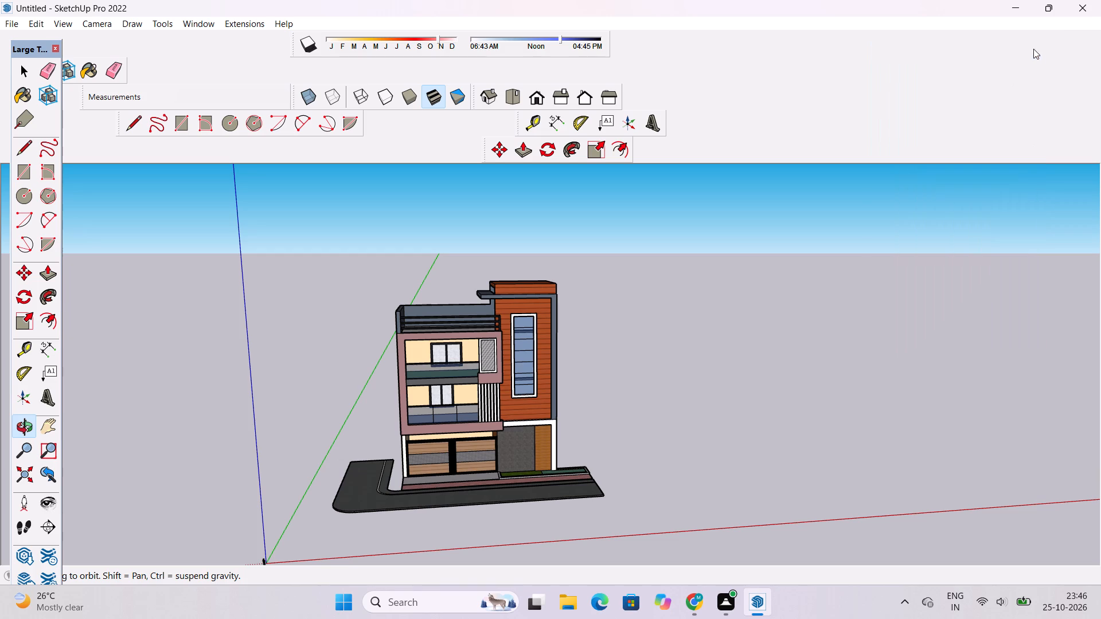
left_click_drag(532, 352, 505, 356, "shift")
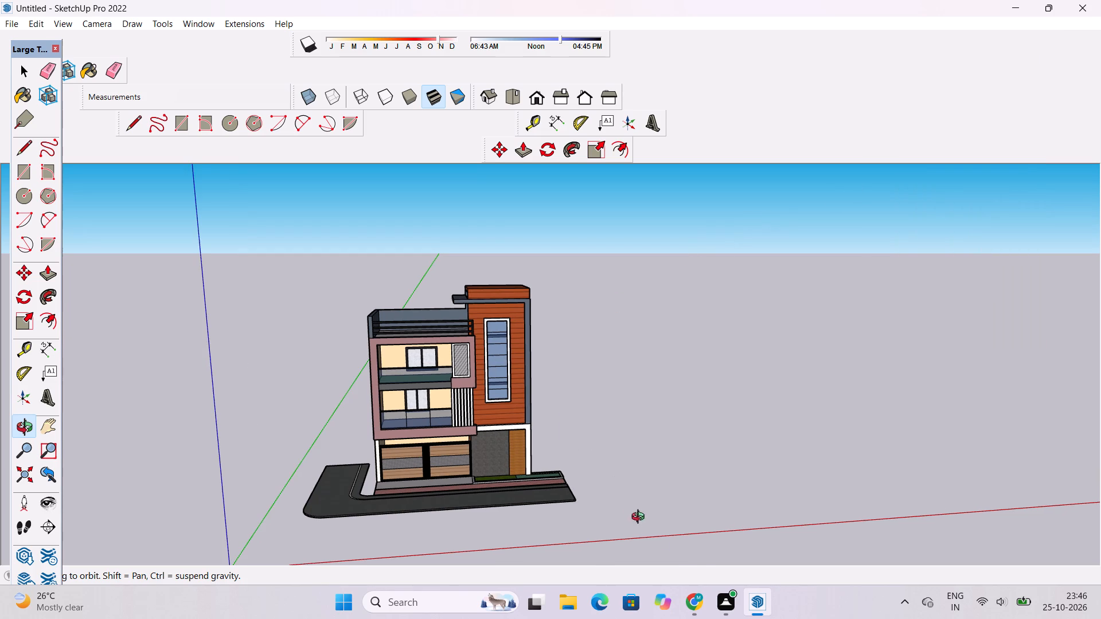
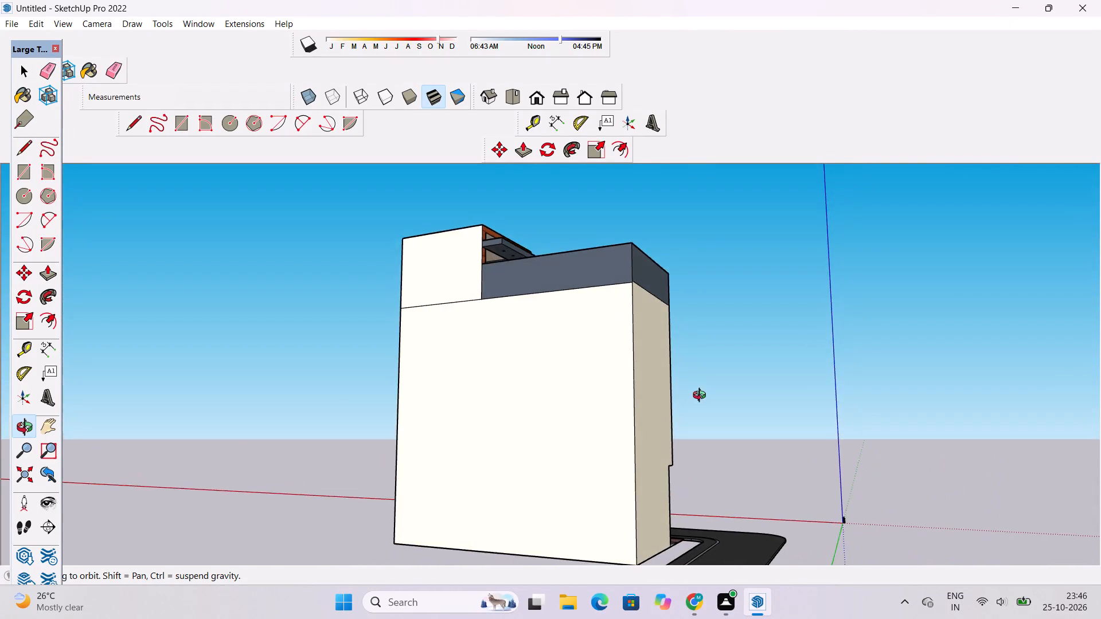
Examine the house from its plain rear and side walls around to a full front view of the facade and road.
left_click_drag(689, 410, 430, 425)
scroll(459, 370, "down", 5)
left_click_drag(733, 408, 337, 459, "shift")
left_click_drag(490, 410, 497, 424, "shift")
scroll(531, 510, "up", 4)
left_click_drag(531, 502, 539, 481, "shift")
left_click_drag(544, 482, 442, 468)
scroll(452, 450, "up", 2)
left_click_drag(439, 468, 428, 481, "shift")
left_click_drag(427, 486, 427, 504)
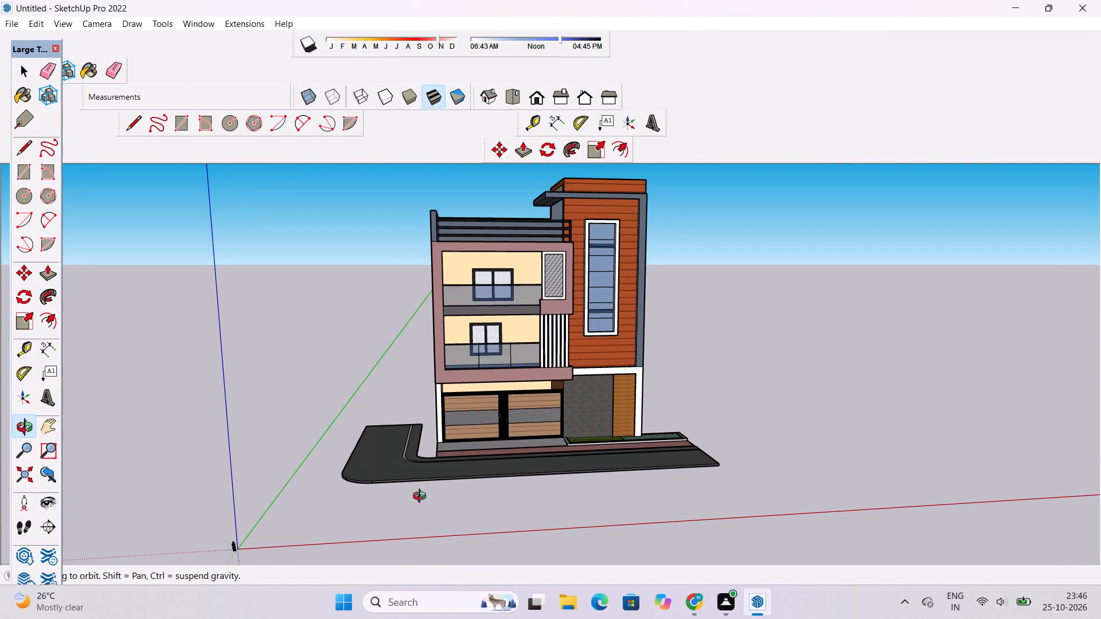
Save the model in the Downloads folder as a SketchUp file named "house design 2".
key("ctrl+s")
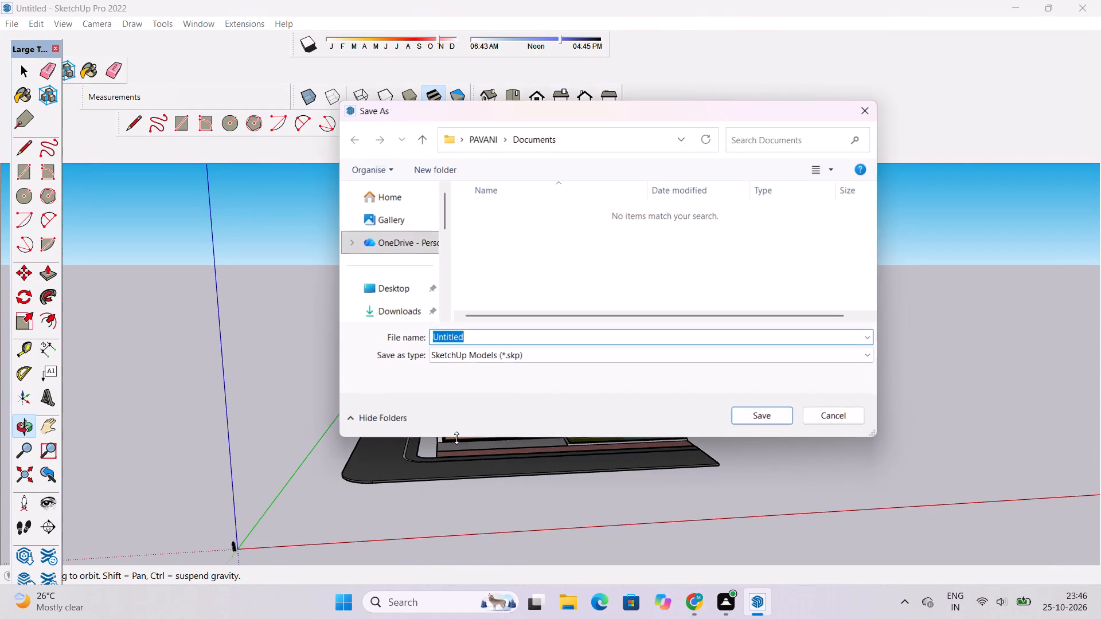
left_click(382, 305)
left_click(467, 338)
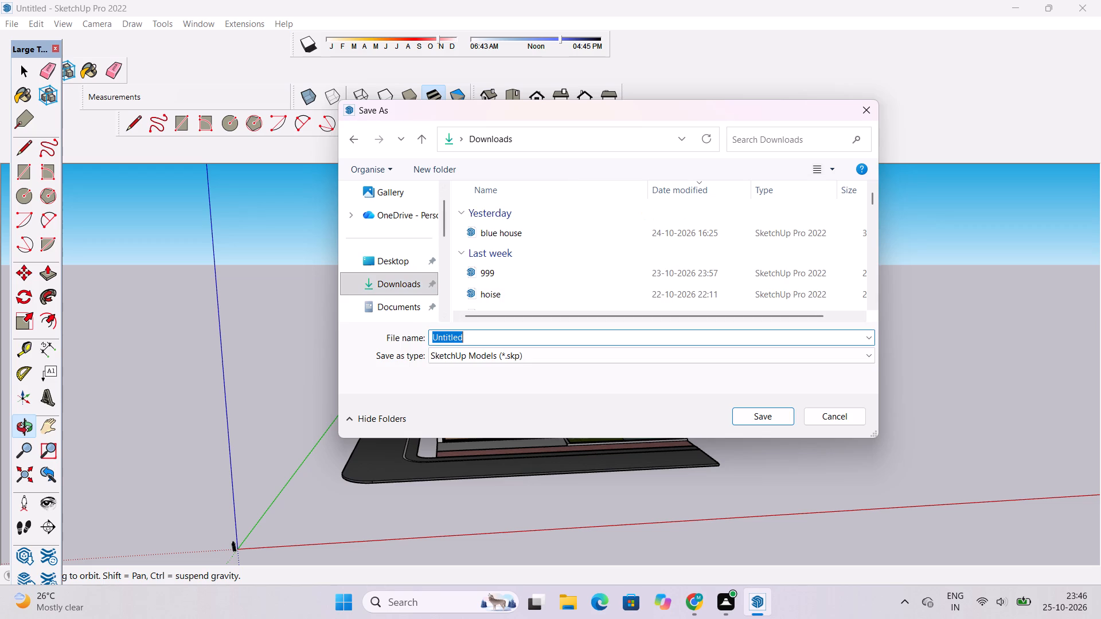
key("BackSpace")
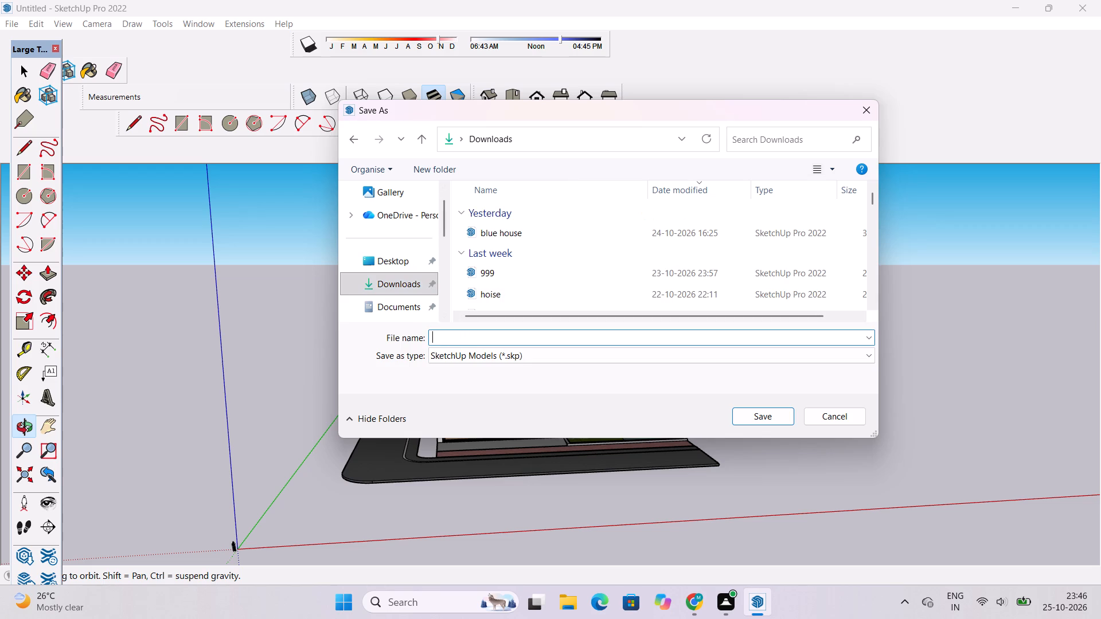
type("hou")
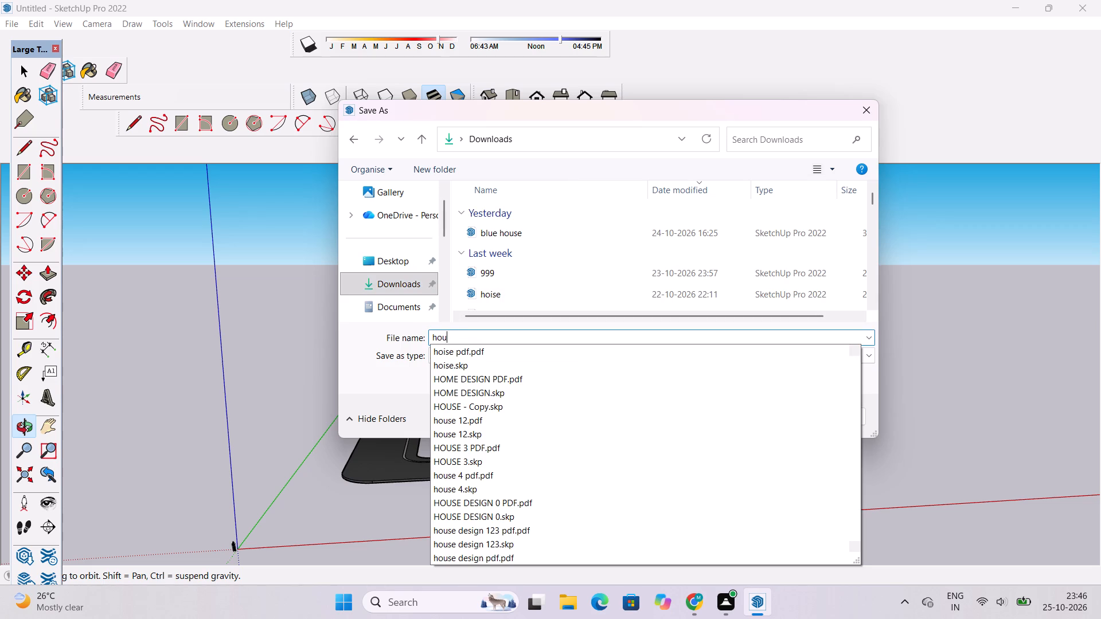
type("se design")
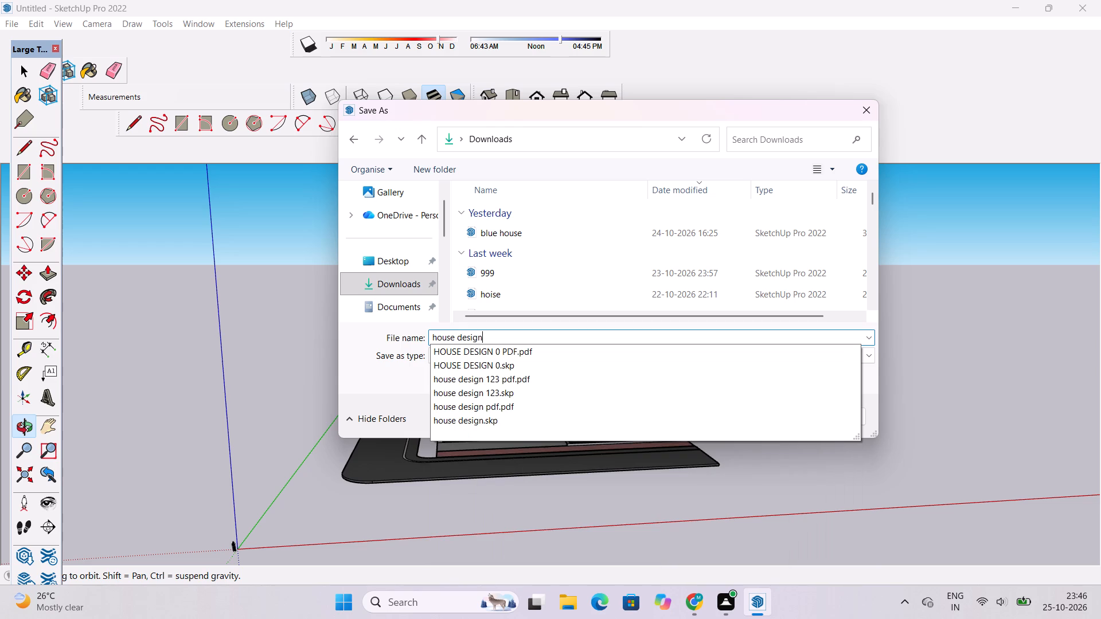
key("space")
key("2")
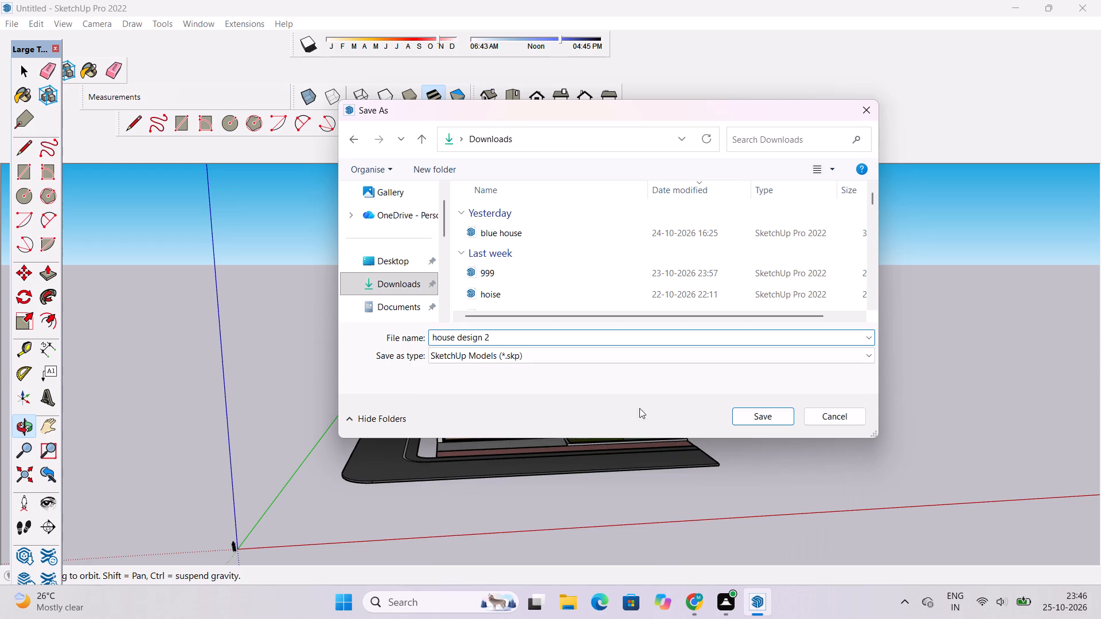
left_click(755, 418)
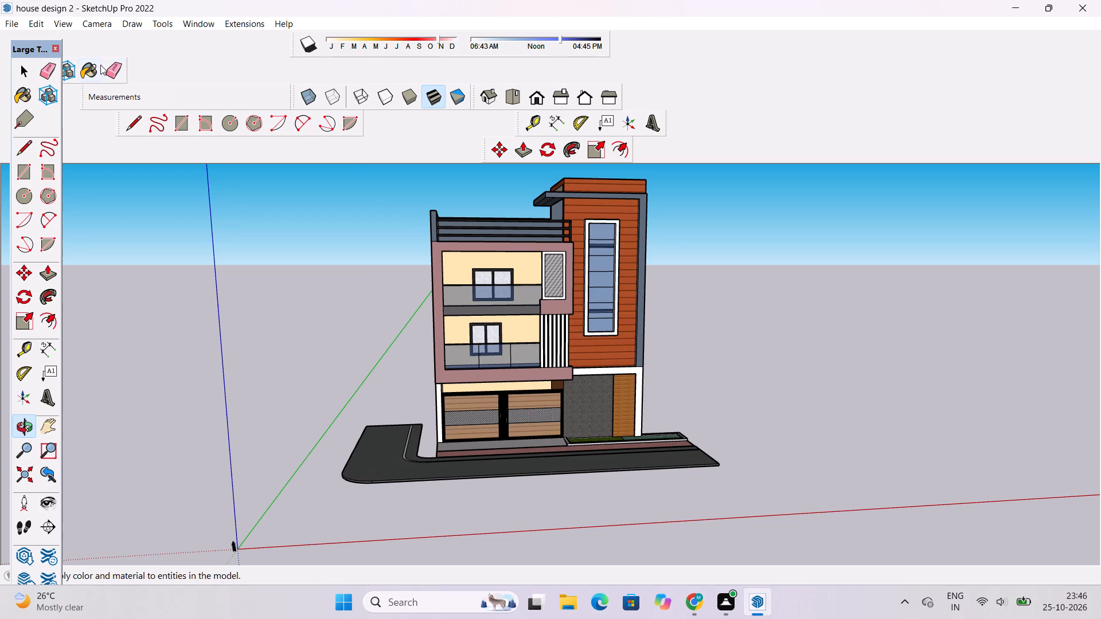
Export the front view as a 2D graphic PDF named "house design 2 pdf" in the Downloads folder.
left_click(13, 19)
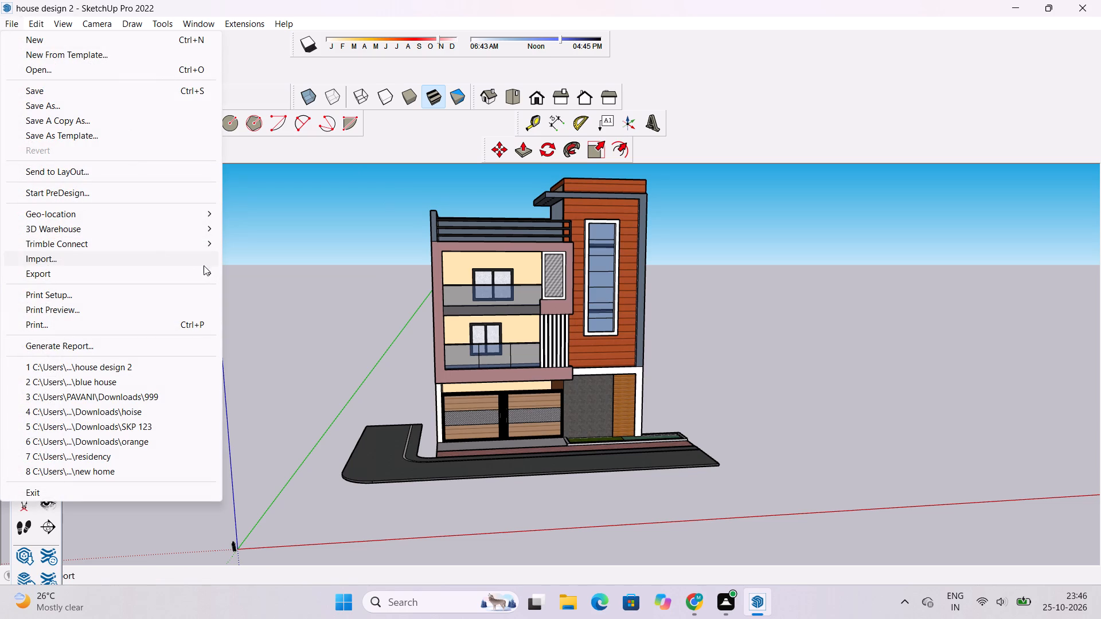
left_click(242, 287)
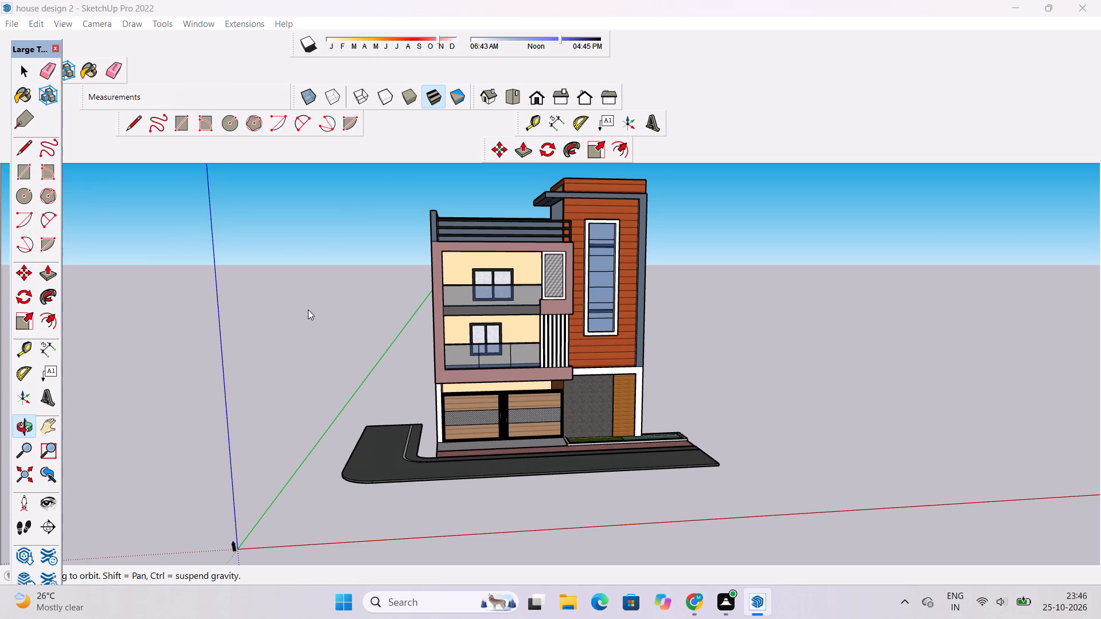
left_click(394, 312)
triple_click(494, 338)
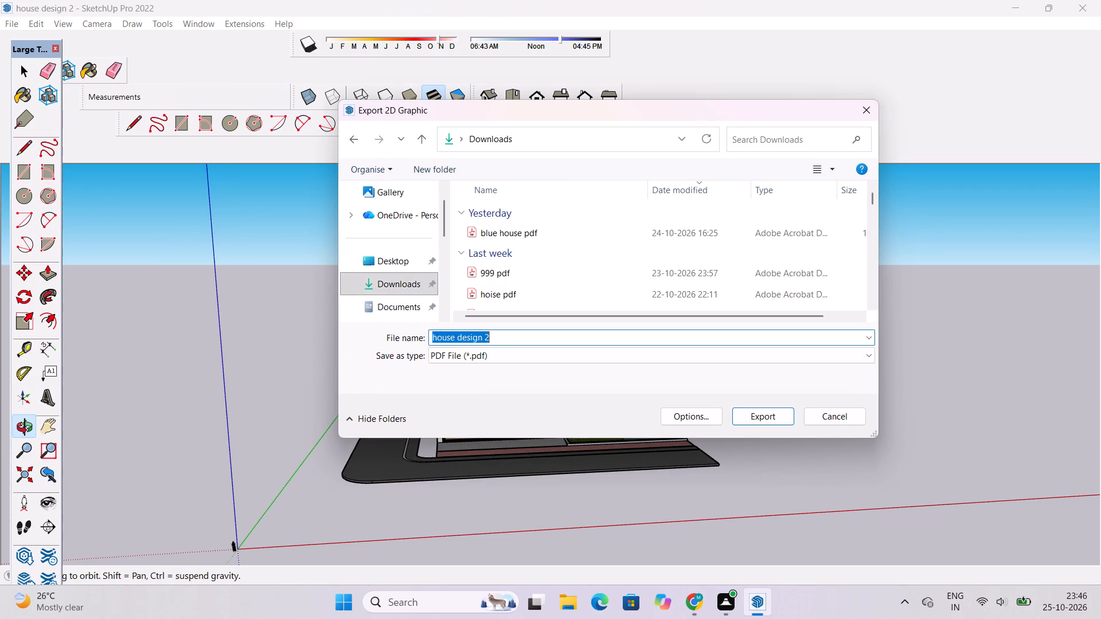
key("space")
type("p")
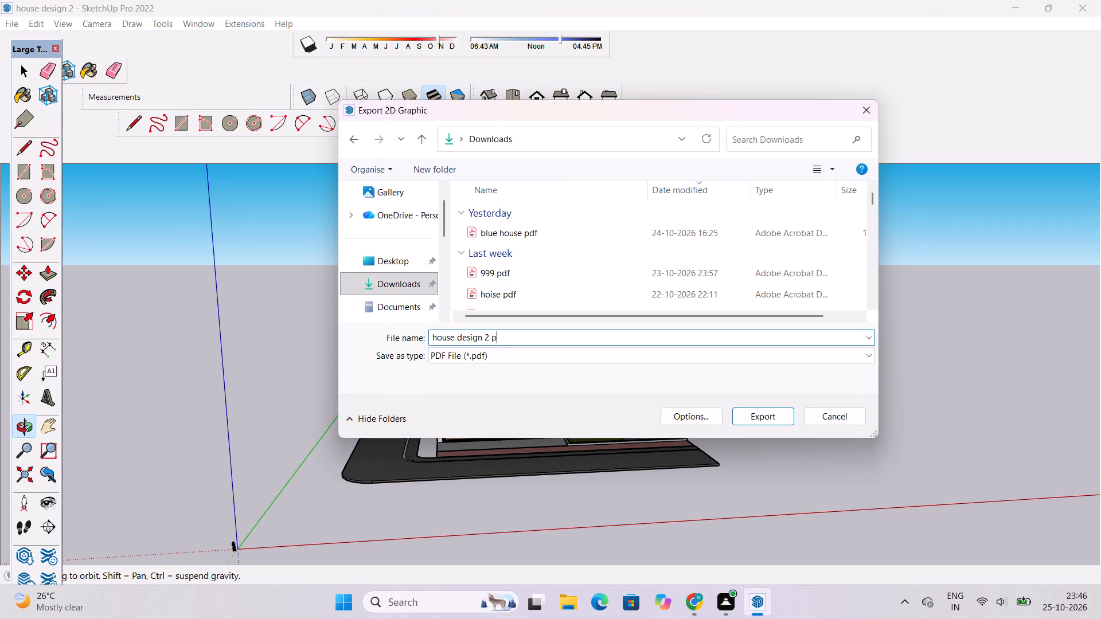
type("df")
left_click(771, 412)
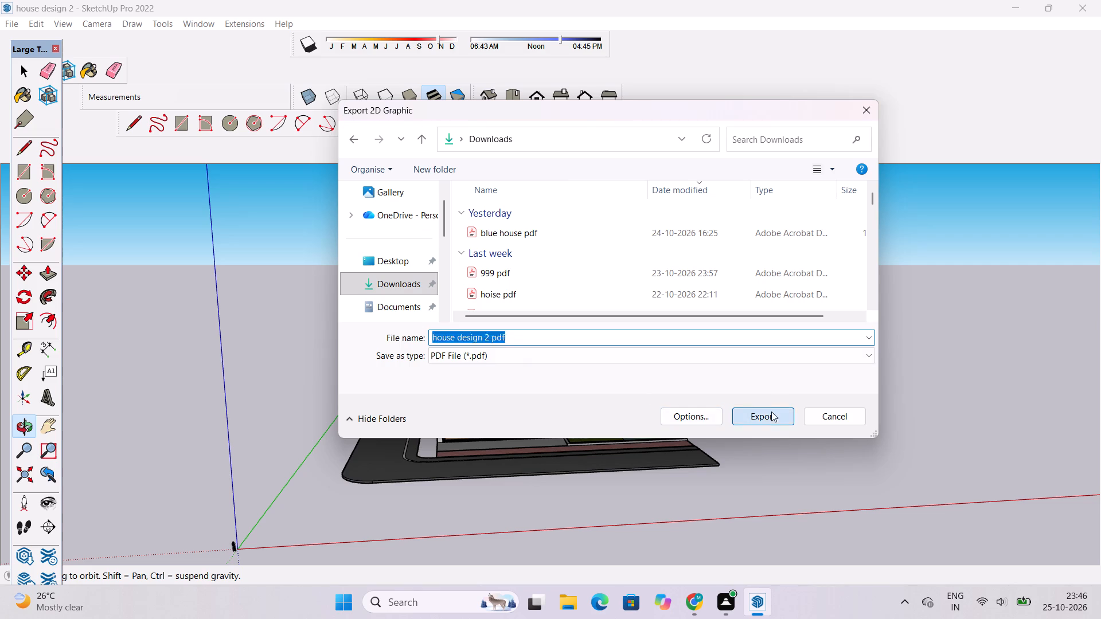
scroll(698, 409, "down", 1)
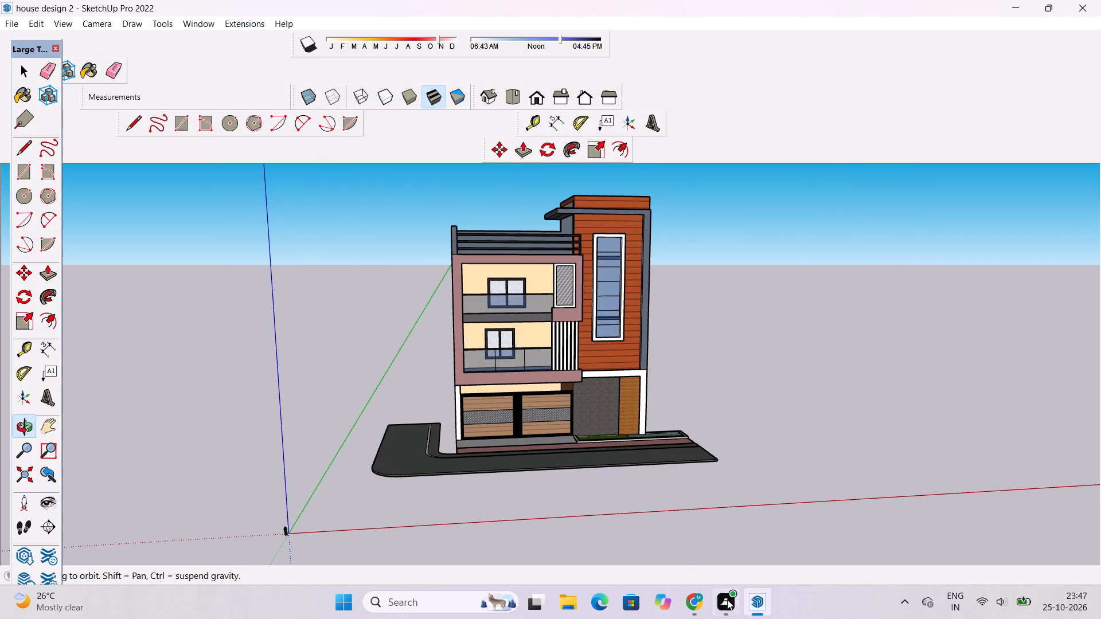